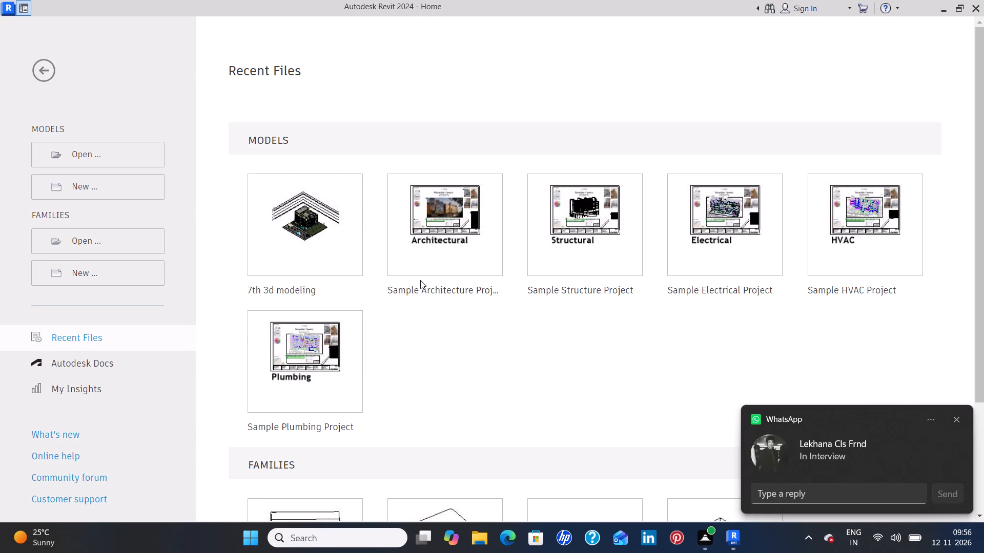
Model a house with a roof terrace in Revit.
Reply "ee area" to the incoming WhatsApp message from its notification.
{"action": "left_click", "coordinate": [784, 494]}
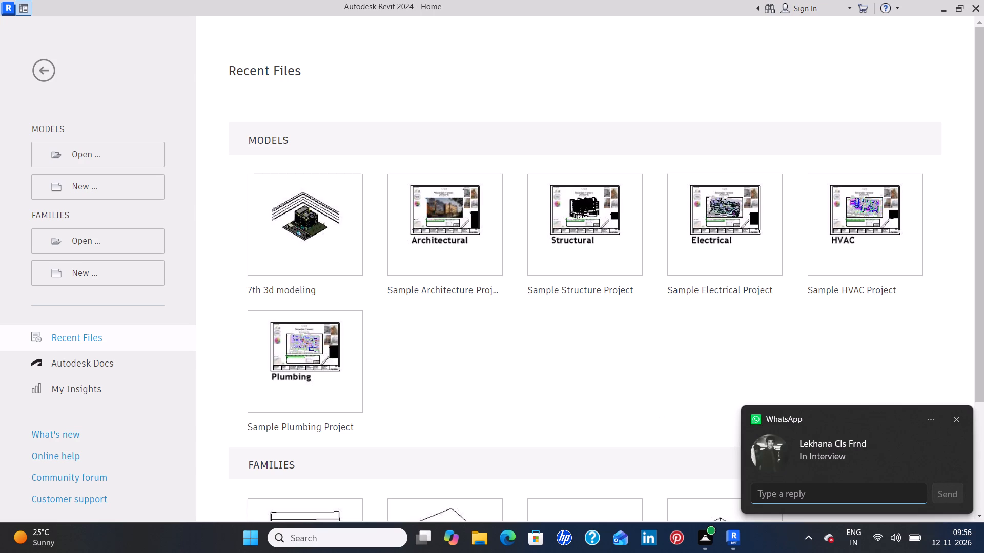
{"action": "type", "text": "ee area"}
{"action": "left_click", "coordinate": [950, 494]}
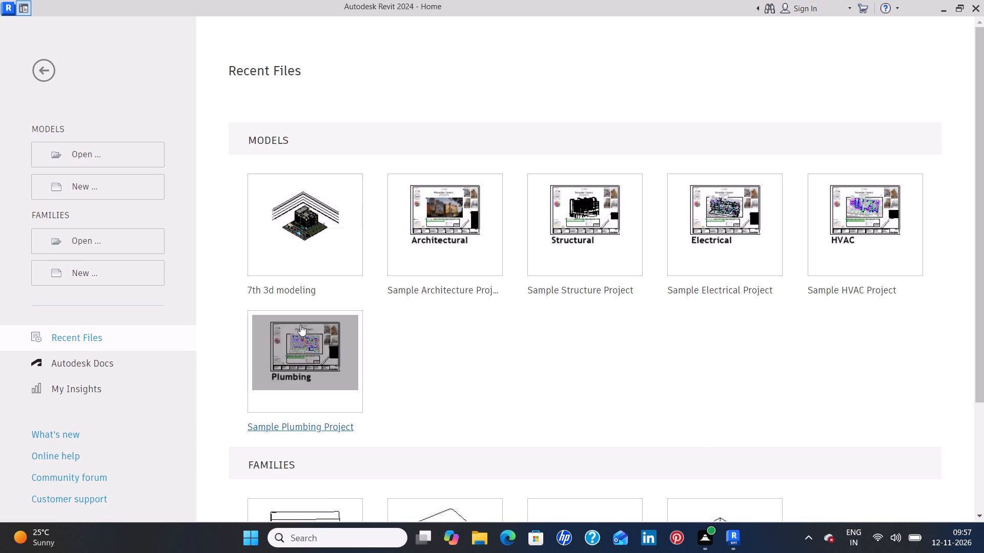
Create a new project from the default.rte template in the English-Imperial templates folder.
{"action": "double_click", "coordinate": [121, 195]}
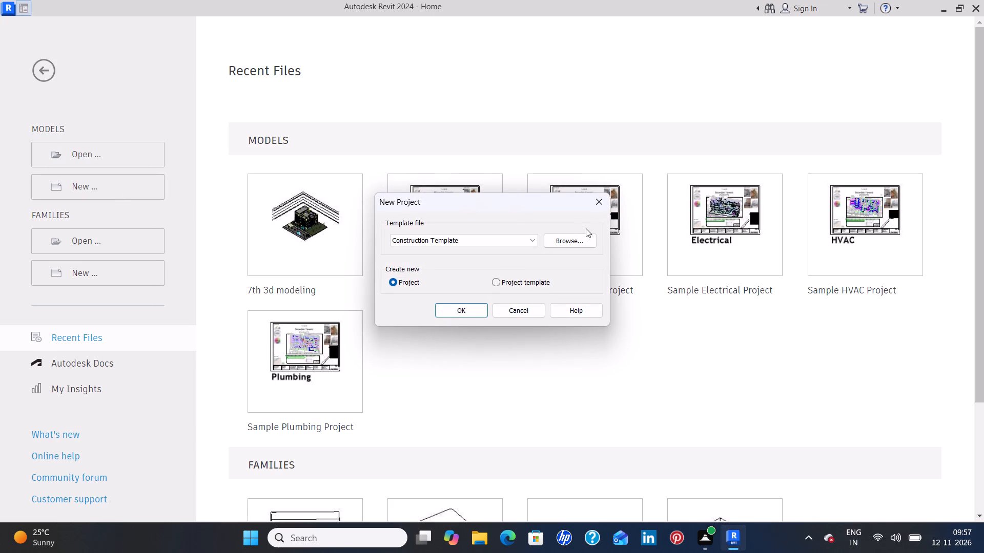
{"action": "left_click", "coordinate": [584, 235]}
{"action": "left_click", "coordinate": [579, 240]}
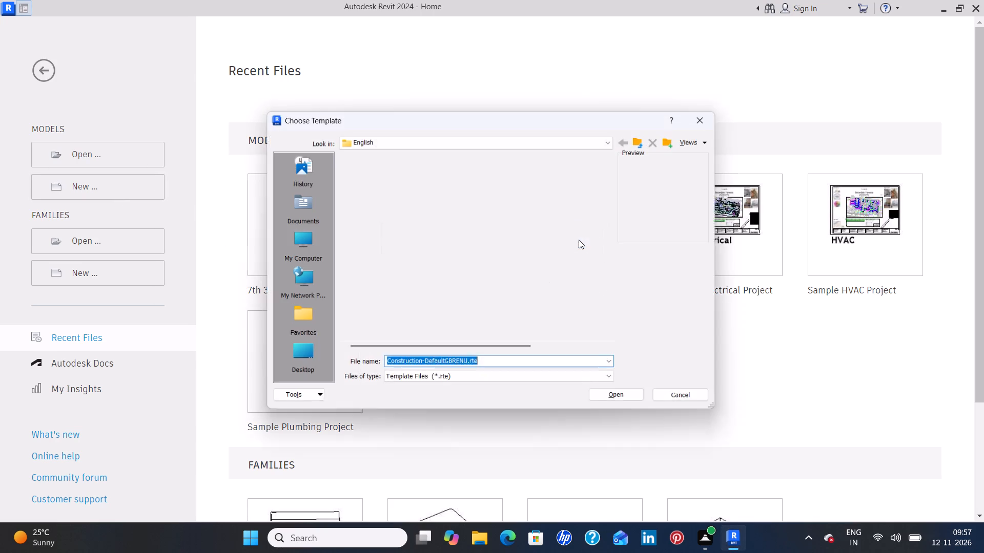
{"action": "left_click", "coordinate": [461, 140]}
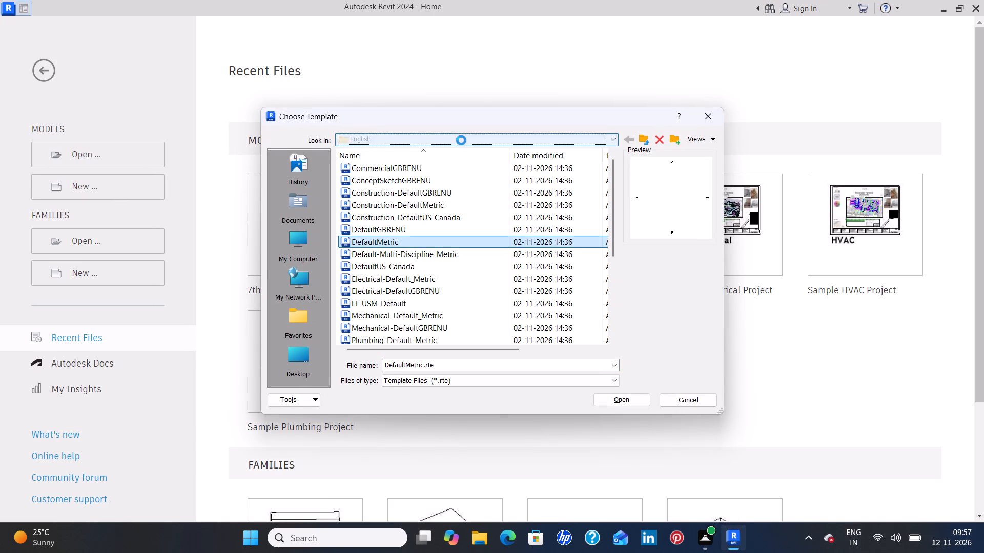
{"action": "left_click", "coordinate": [420, 210]}
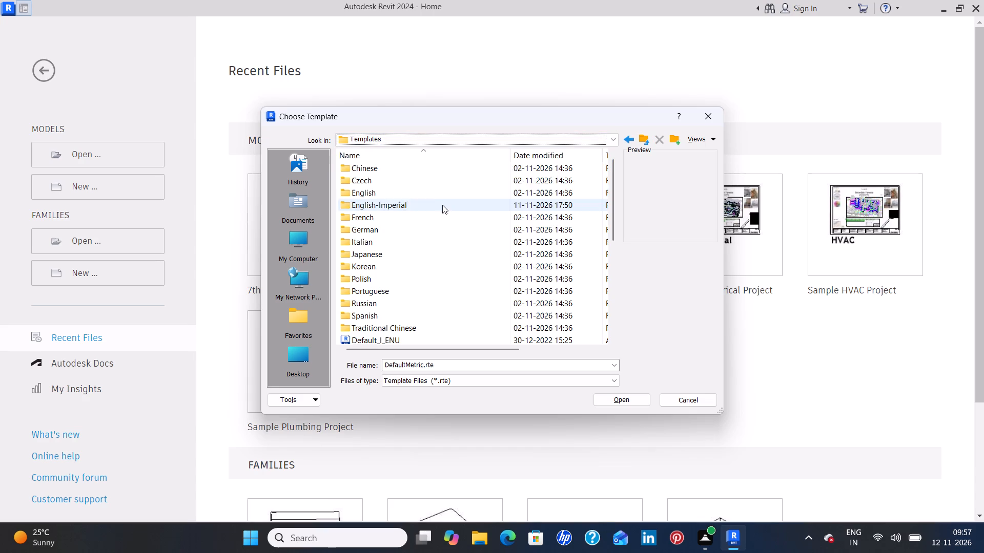
{"action": "double_click", "coordinate": [413, 201]}
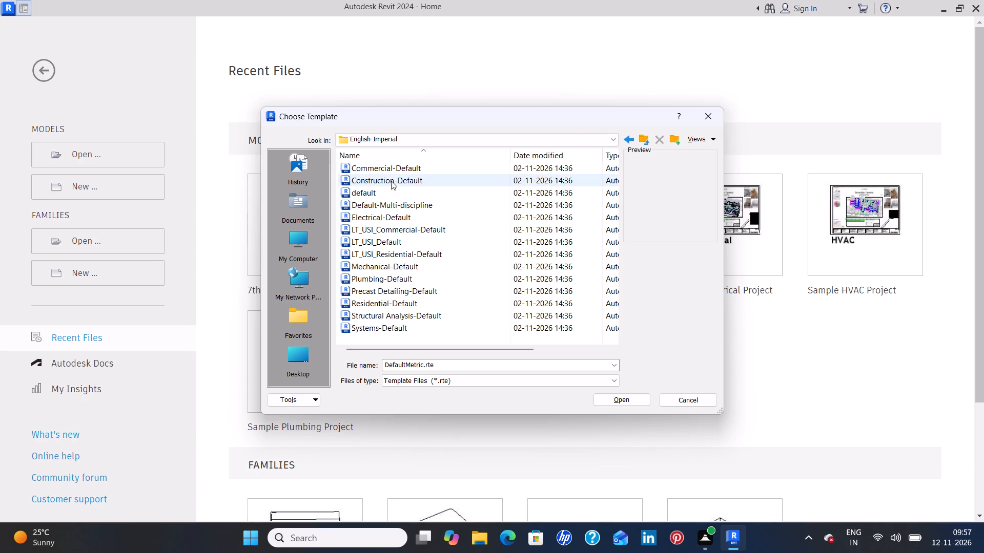
{"action": "left_click", "coordinate": [391, 192]}
{"action": "left_click", "coordinate": [635, 401]}
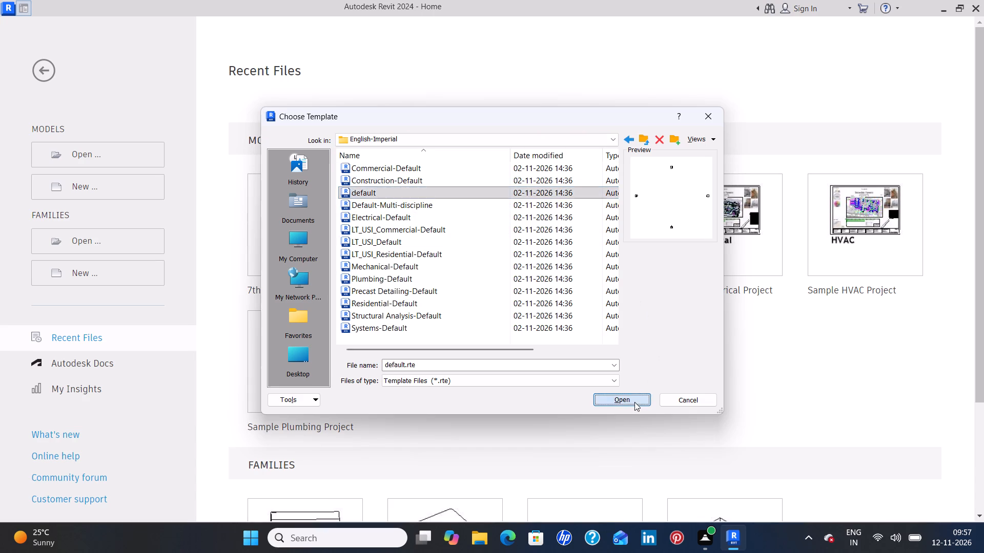
{"action": "left_click", "coordinate": [455, 311]}
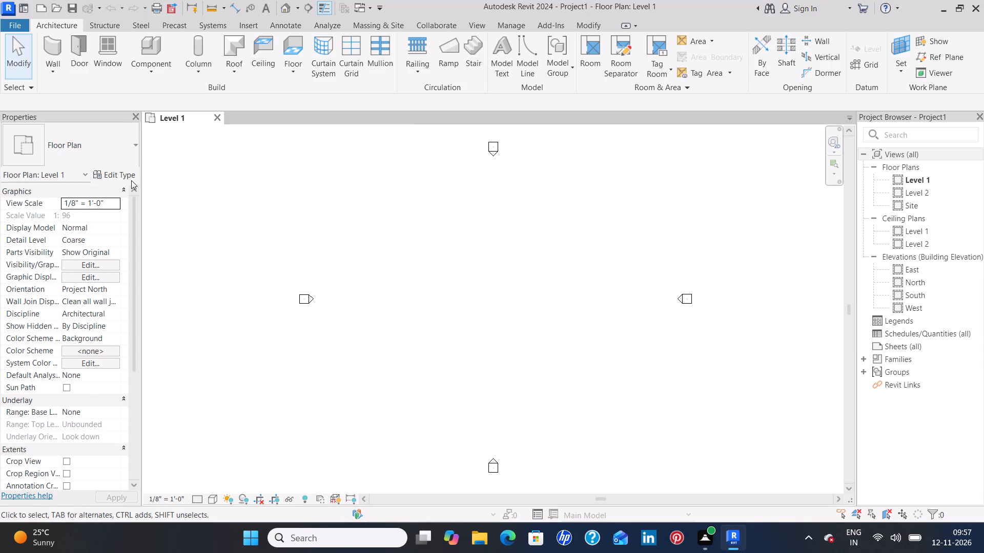
Review the Project Units formats for the Common discipline and accept them.
{"action": "type", "text": "un"}
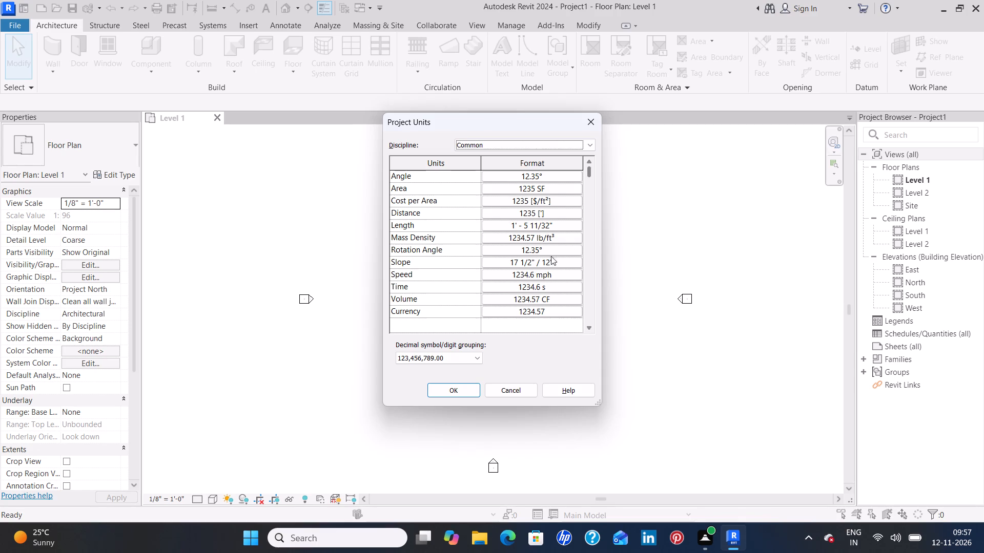
{"action": "left_click", "coordinate": [462, 392]}
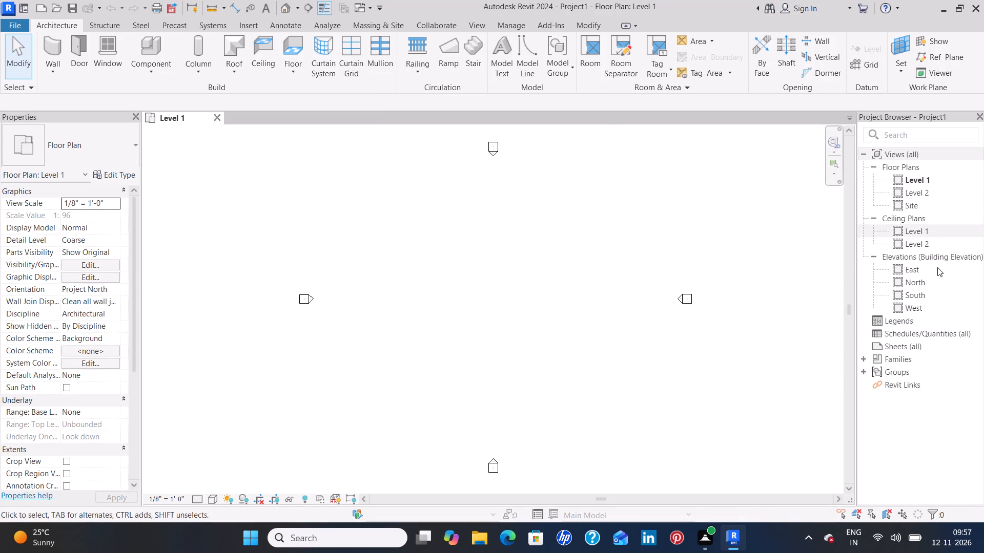
In the South elevation, delete Level 2 together with its associated plan views.
{"action": "double_click", "coordinate": [922, 300]}
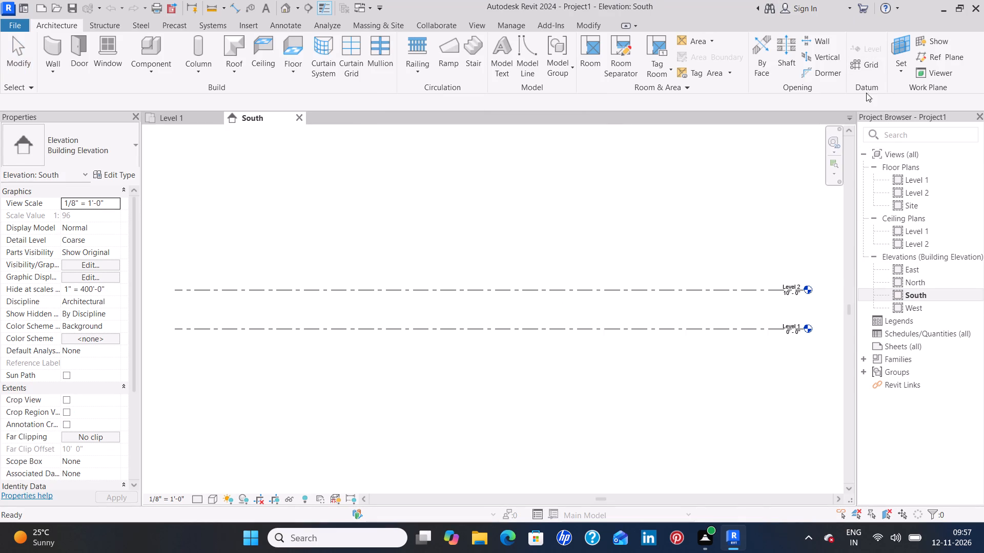
{"action": "left_click", "coordinate": [612, 289]}
{"action": "key", "text": "Delete"}
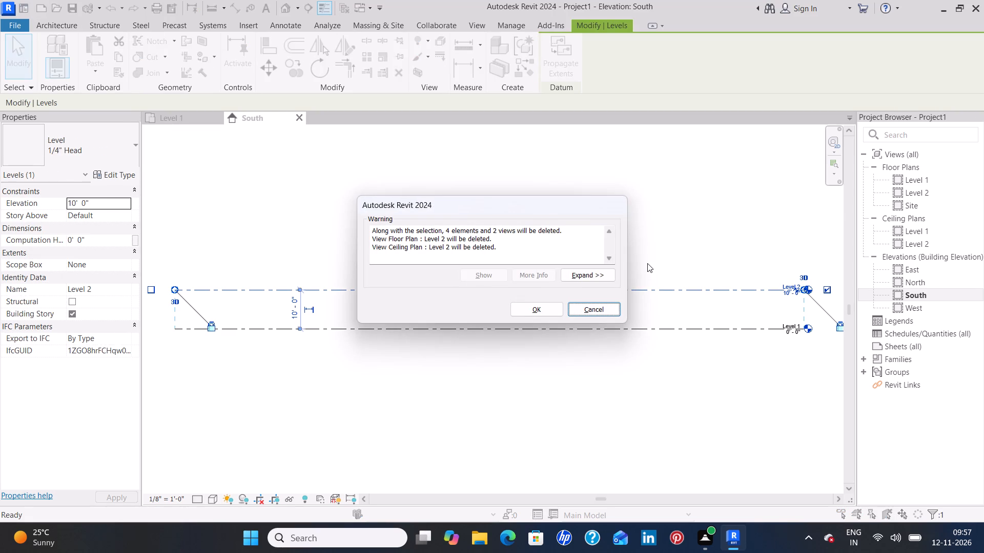
{"action": "left_click", "coordinate": [542, 311]}
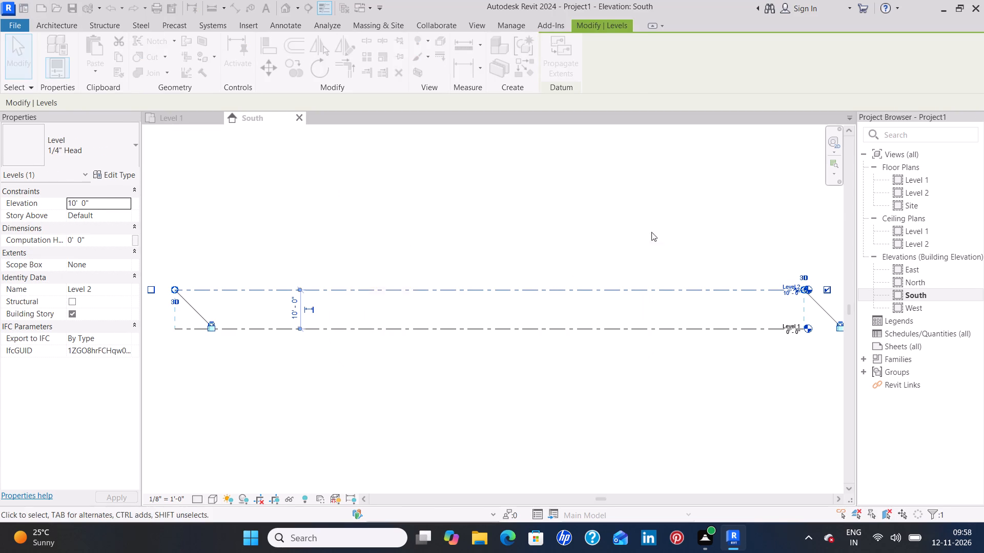
Add a level 2'-0" above Level 1 by picking the Level 1 line with an offset.
{"action": "scroll", "coordinate": [730, 317], "scroll_direction": "up", "scroll_amount": 3}
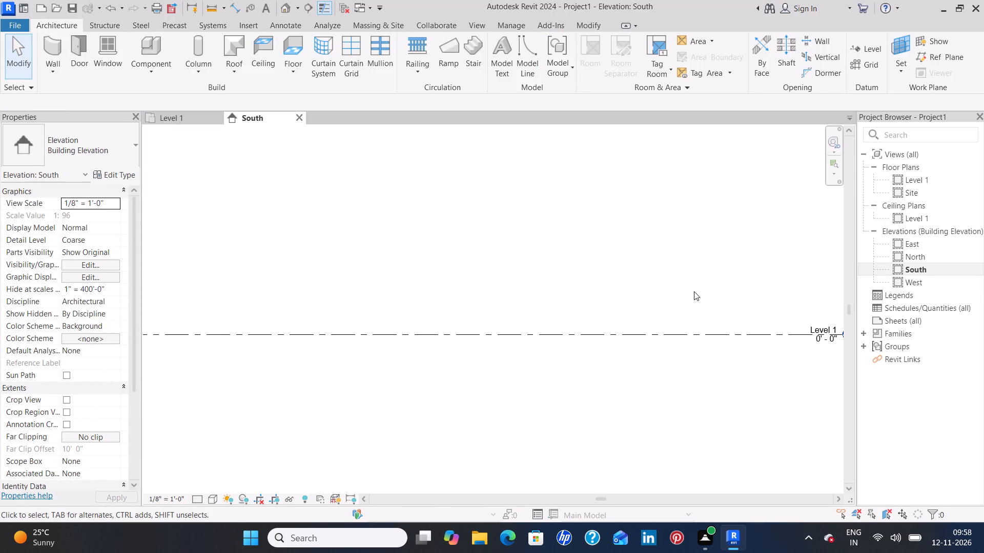
{"action": "middle_click_drag", "start_coordinate": [694, 291], "coordinate": [584, 365]}
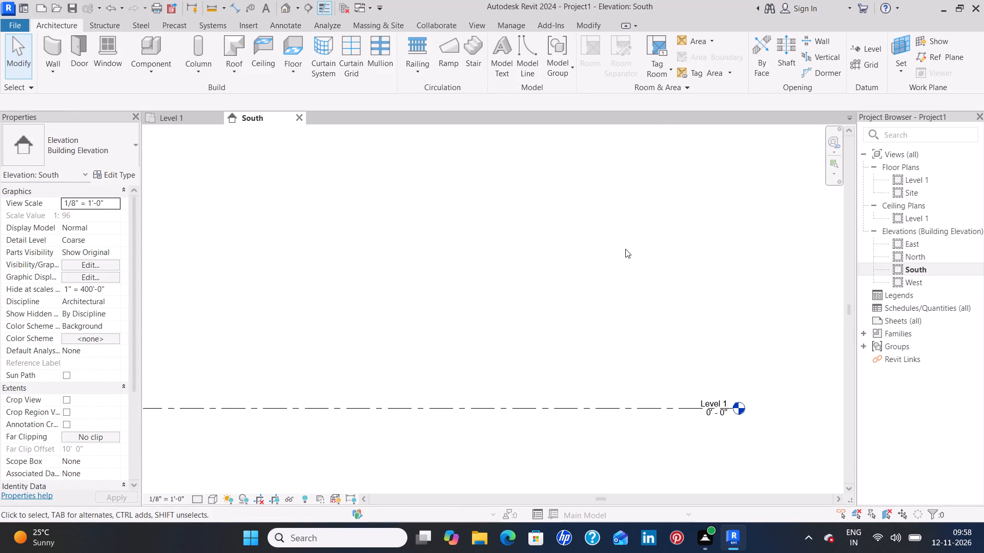
{"action": "left_click", "coordinate": [857, 47]}
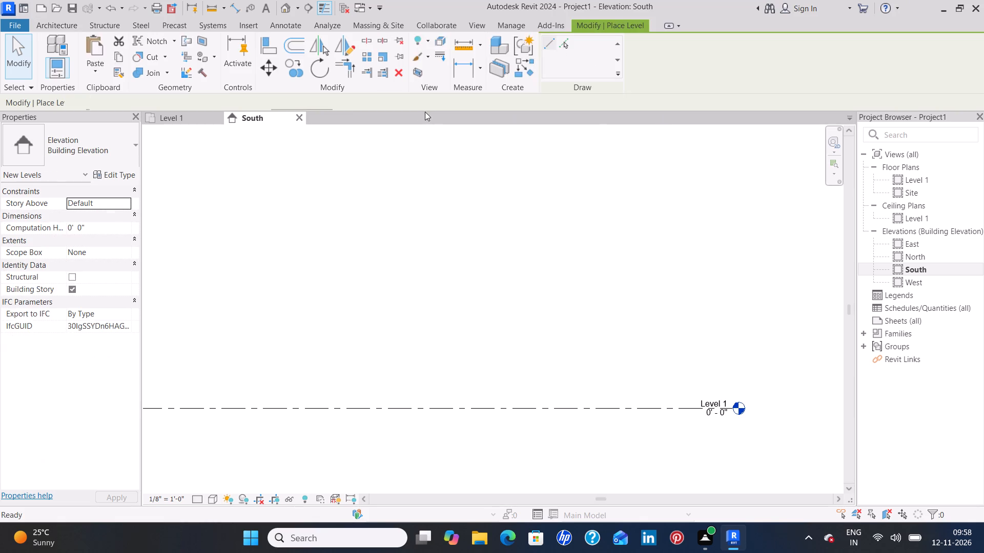
{"action": "left_click", "coordinate": [300, 97]}
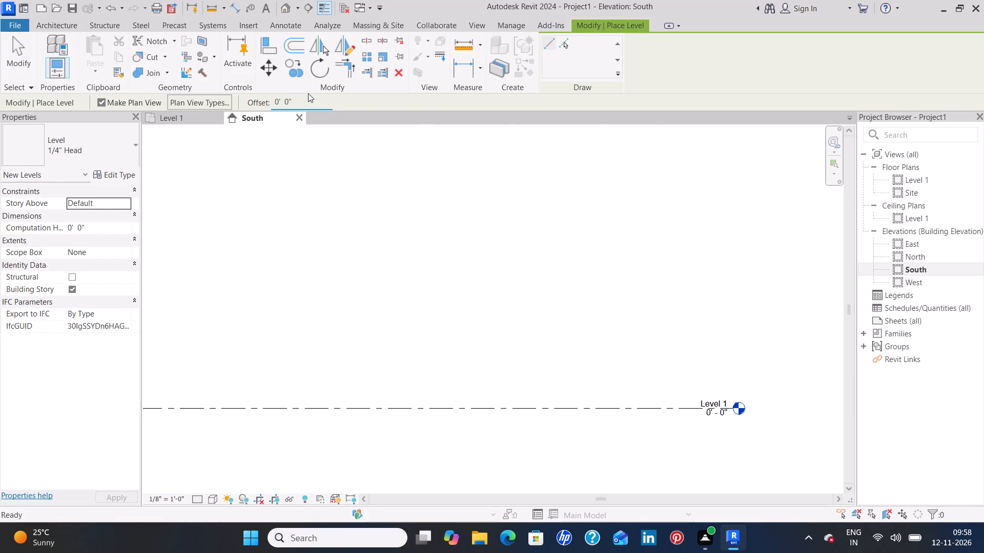
{"action": "key", "text": "BackSpace"}
{"action": "key", "text": "BackSpace"}
{"action": "key", "text": "BackSpace"}
{"action": "key", "text": "BackSpace"}
{"action": "key", "text": "BackSpace"}
{"action": "key", "text": "BackSpace"}
{"action": "key", "text": "2"}
{"action": "key", "text": "apostrophe"}
{"action": "key", "text": "Return"}
{"action": "left_click", "coordinate": [563, 45]}
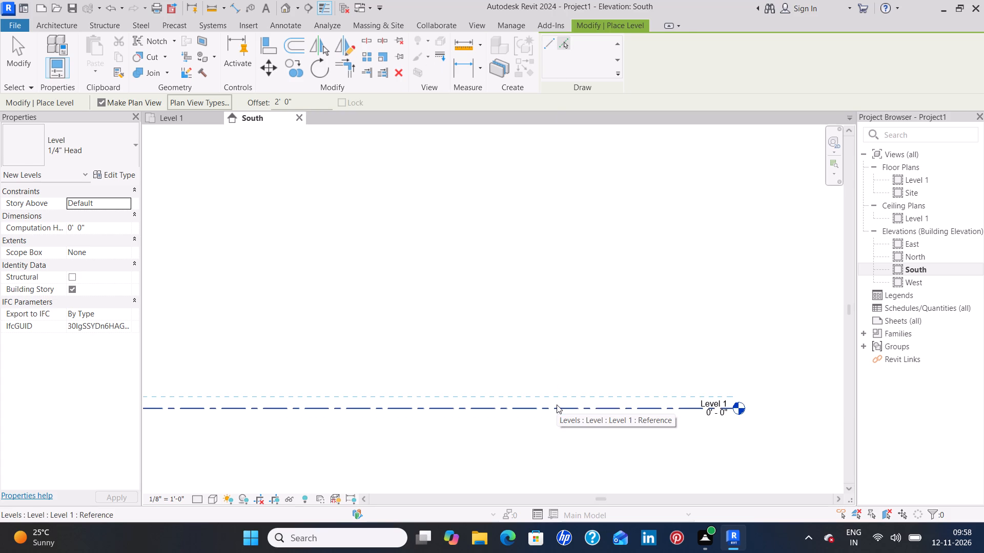
{"action": "left_click", "coordinate": [557, 405]}
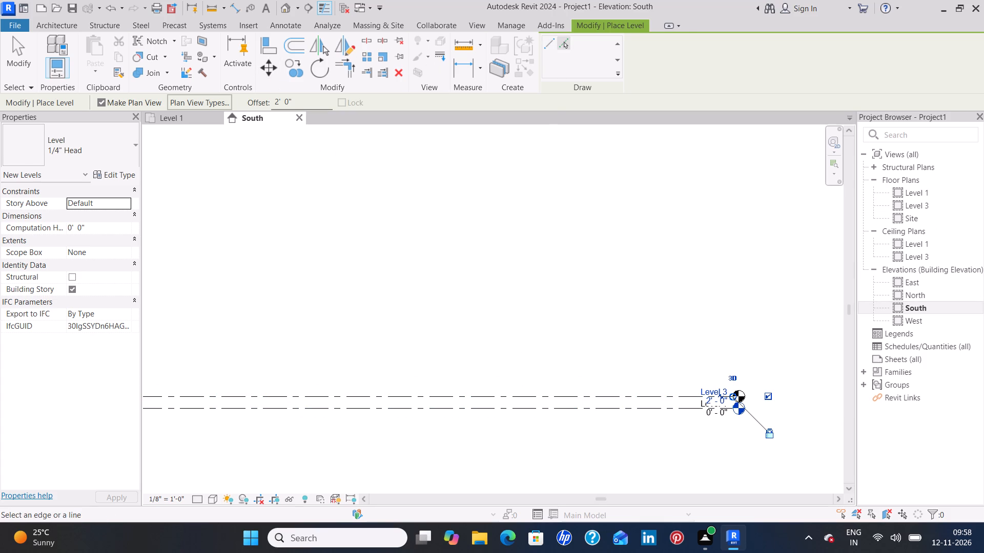
Add another level 10'-6" above Level 3 by picking the Level 3 line with an offset.
{"action": "left_click", "coordinate": [303, 102]}
{"action": "key", "text": "BackSpace"}
{"action": "key", "text": "BackSpace"}
{"action": "key", "text": "BackSpace"}
{"action": "key", "text": "BackSpace"}
{"action": "key", "text": "BackSpace"}
{"action": "key", "text": "BackSpace"}
{"action": "key", "text": "1"}
{"action": "key", "text": "0"}
{"action": "type", "text": "'6\""}
{"action": "key", "text": "Return"}
{"action": "left_click", "coordinate": [522, 392]}
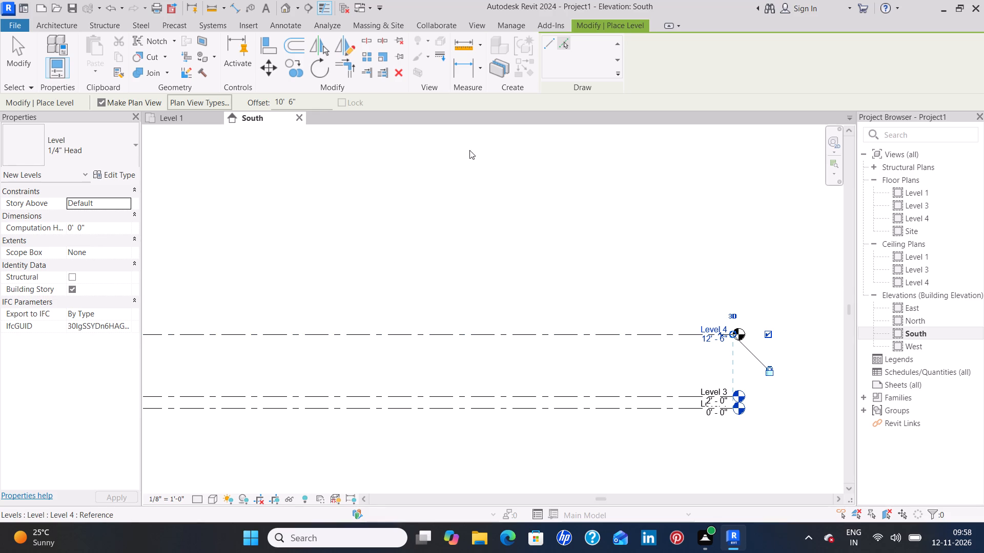
{"action": "key", "text": "Escape"}
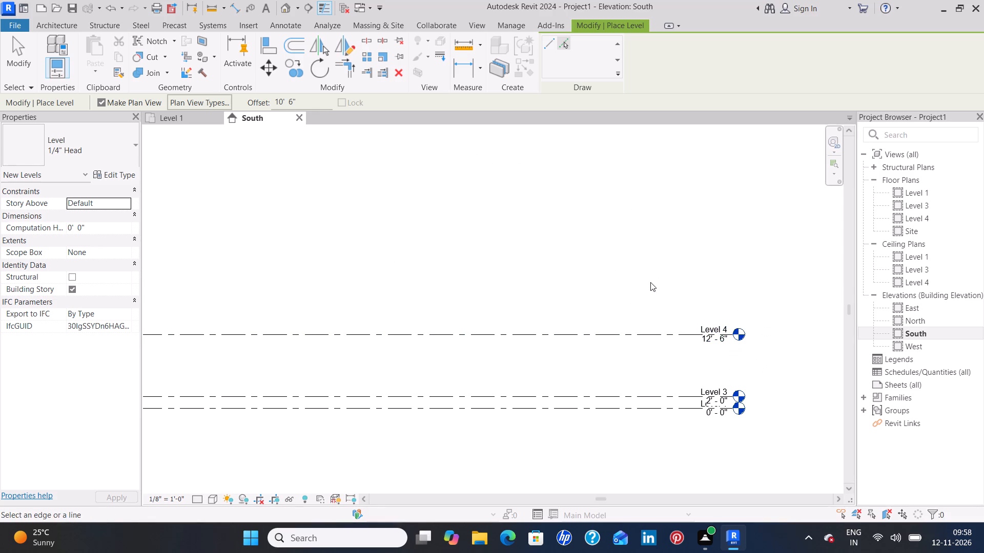
{"action": "key", "text": "Escape"}
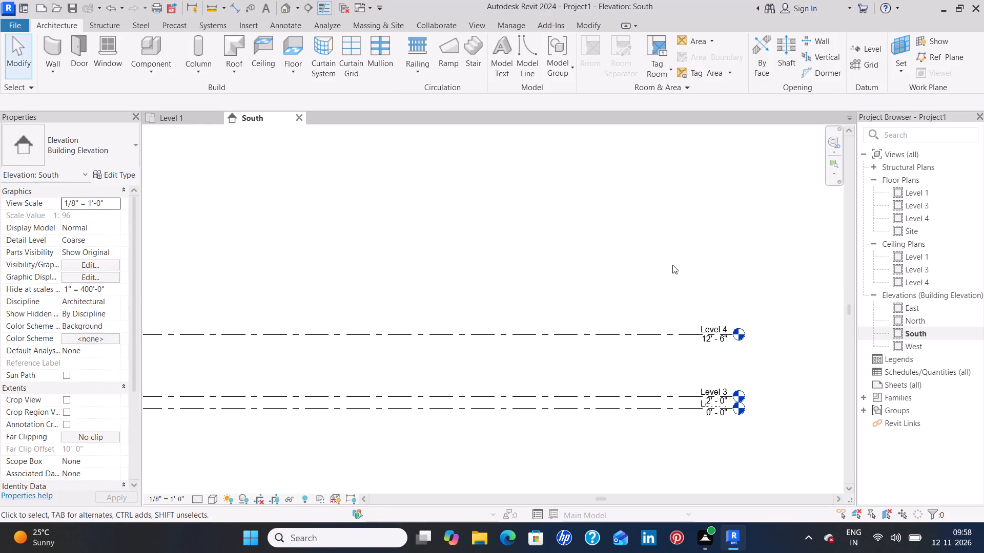
Rename Level 1 as "road level".
{"action": "scroll", "coordinate": [720, 397], "scroll_direction": "up", "scroll_amount": 4}
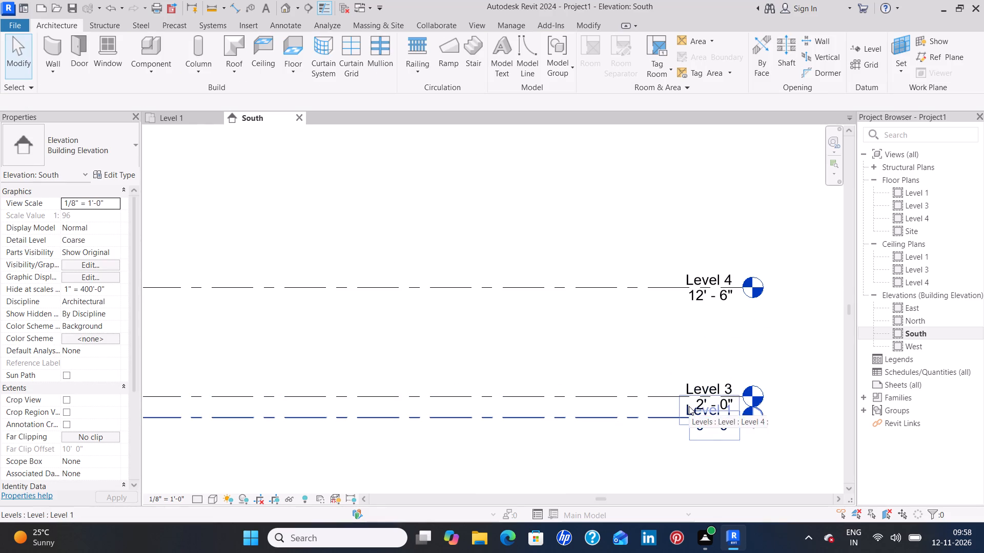
{"action": "double_click", "coordinate": [689, 406]}
{"action": "key", "text": "BackSpace"}
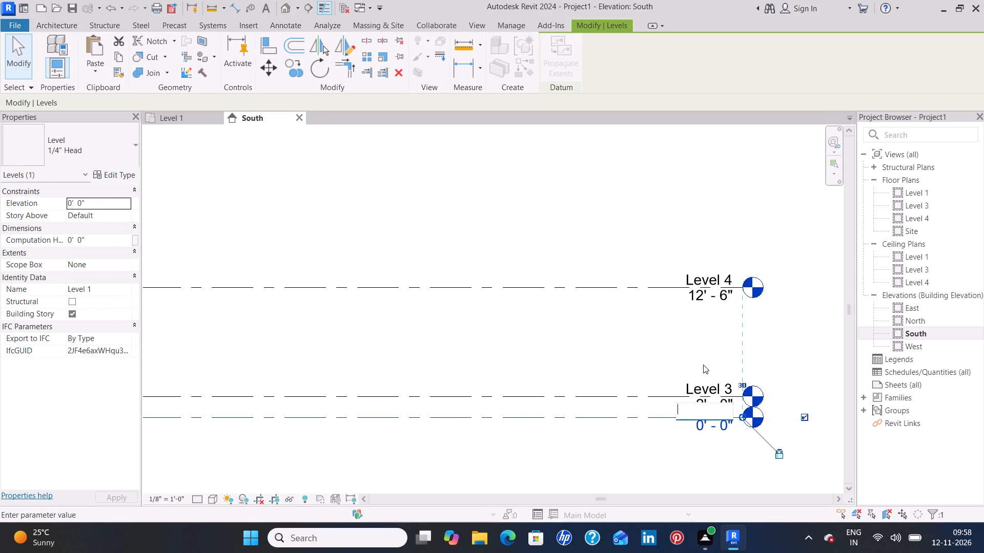
{"action": "key", "text": "r"}
{"action": "key", "text": "o"}
{"action": "type", "text": "ad level"}
{"action": "left_click", "coordinate": [598, 372]}
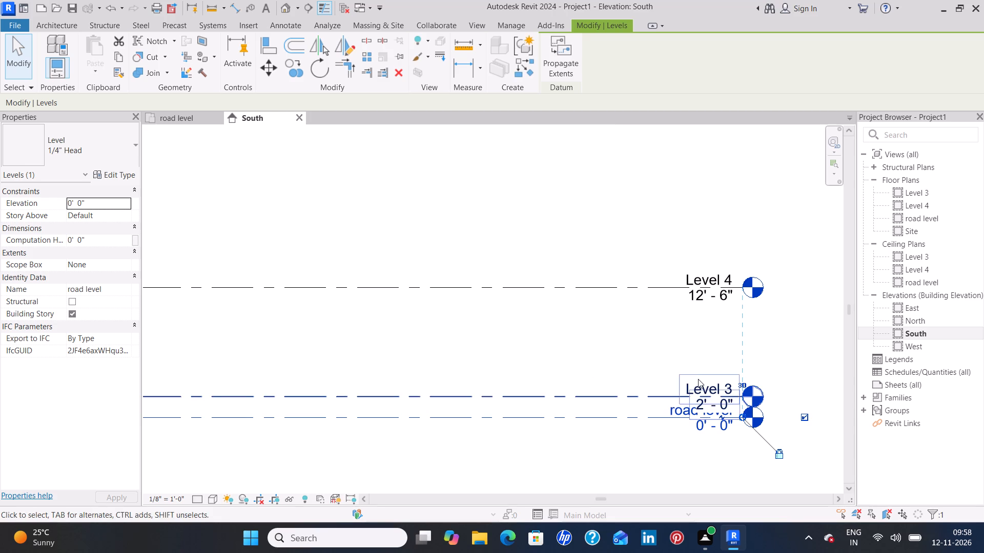
Rename Level 3 as "ground level".
{"action": "double_click", "coordinate": [698, 379]}
{"action": "key", "text": "BackSpace"}
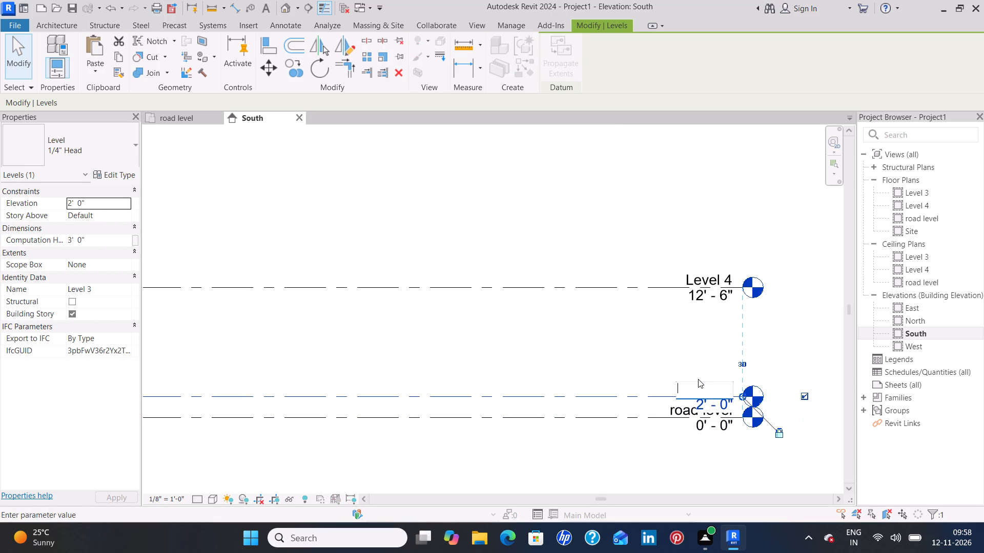
{"action": "type", "text": "ground level"}
{"action": "left_click", "coordinate": [591, 361]}
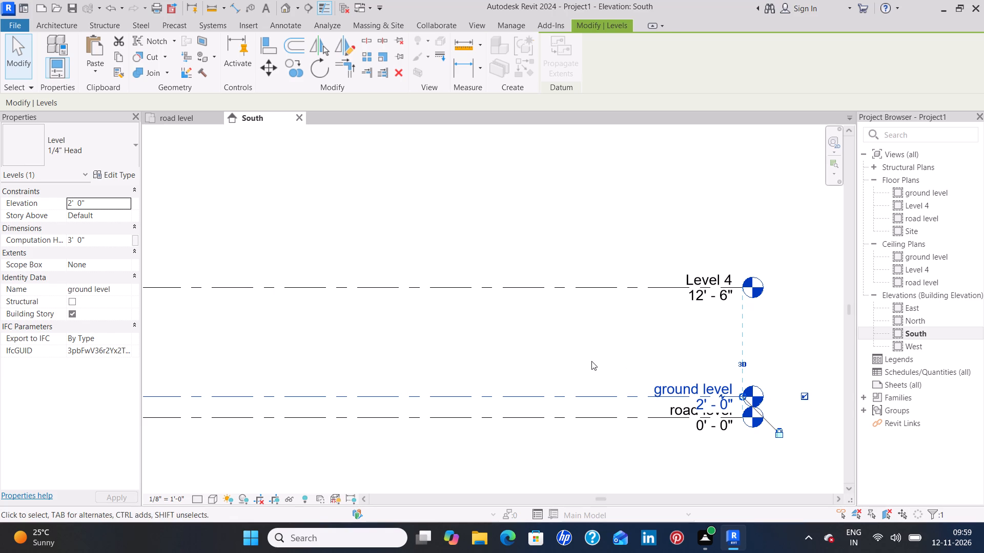
Rename Level 4 as "terrace".
{"action": "double_click", "coordinate": [710, 268]}
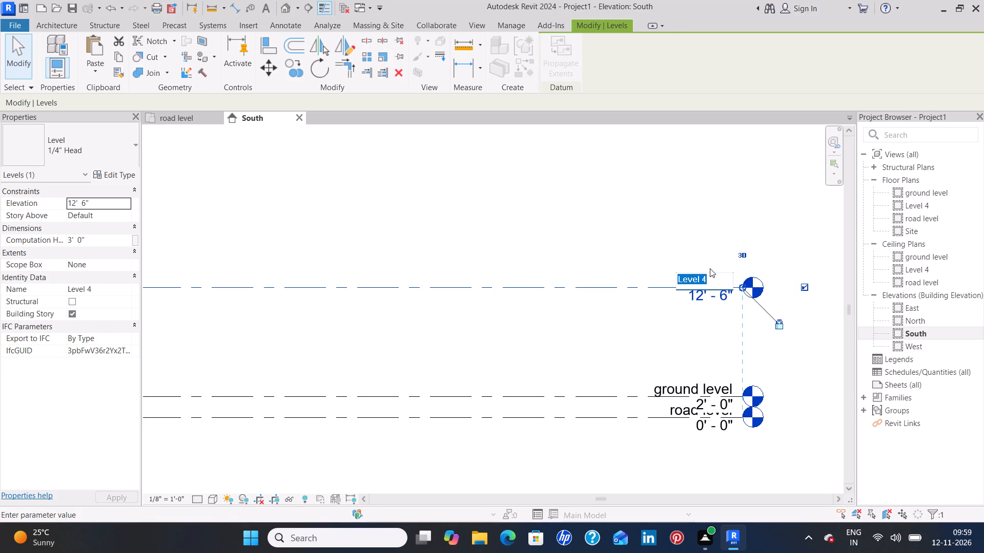
{"action": "key", "text": "BackSpace"}
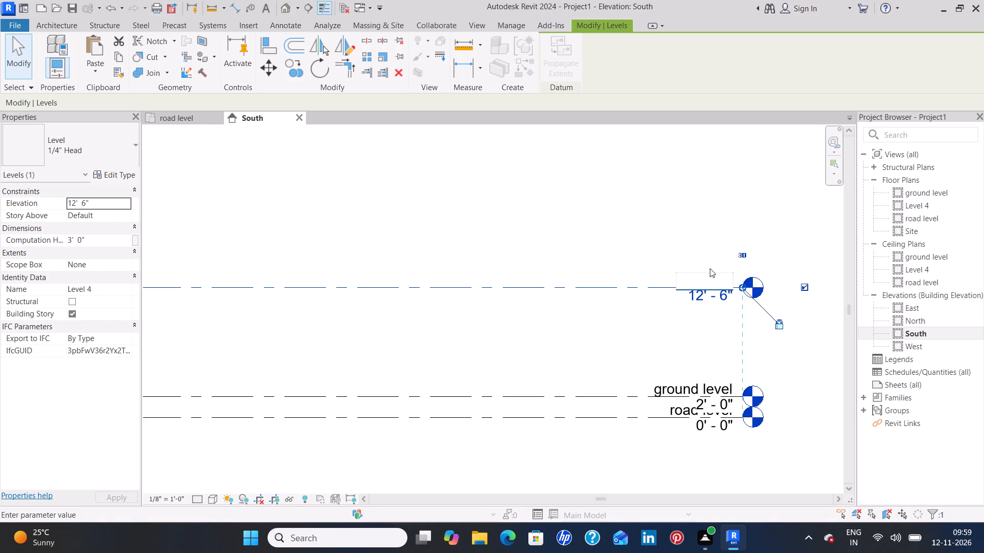
{"action": "type", "text": "terr"}
{"action": "type", "text": "ace"}
{"action": "left_click", "coordinate": [638, 353]}
Open the ground level floor plan view.
{"action": "scroll", "coordinate": [667, 320], "scroll_direction": "down", "scroll_amount": 6}
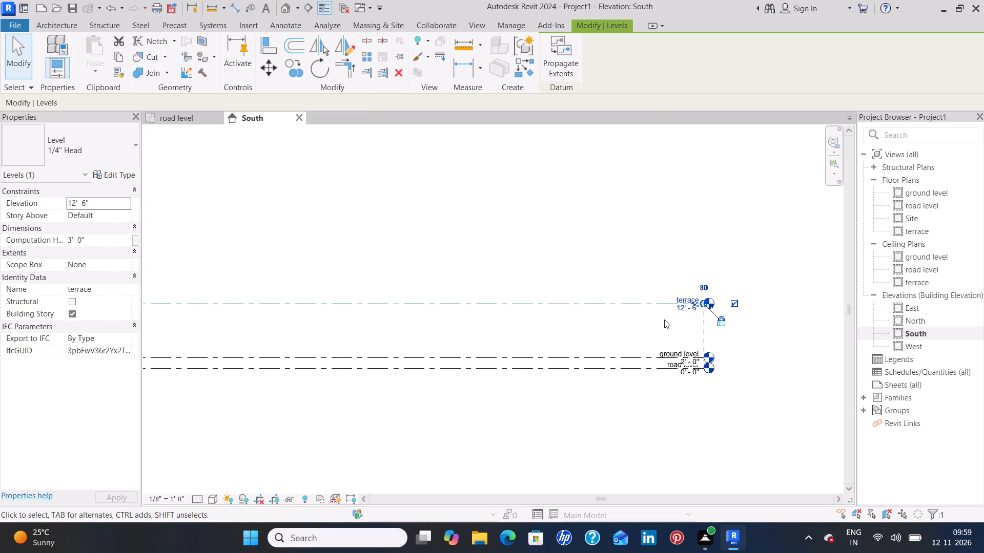
{"action": "middle_click_drag", "start_coordinate": [564, 330], "coordinate": [660, 333]}
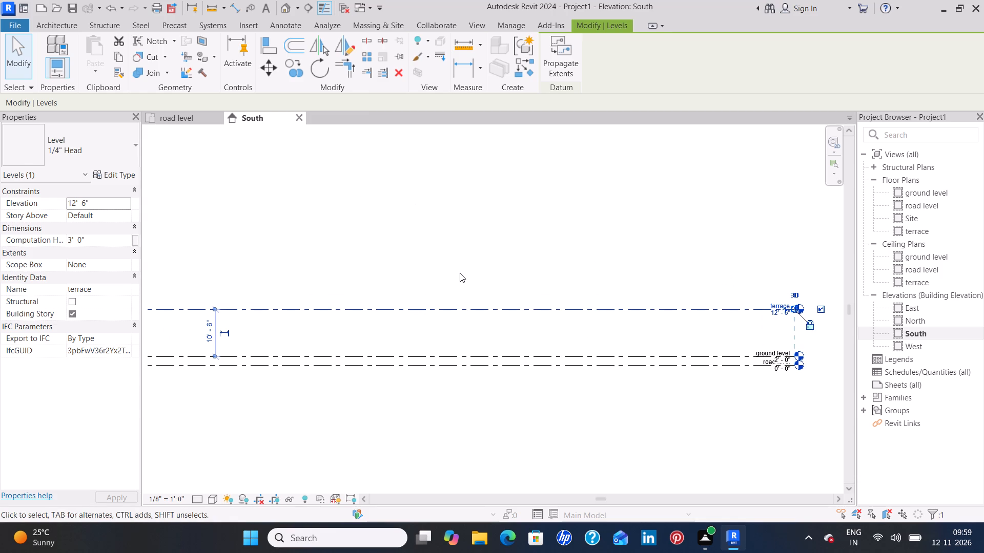
{"action": "scroll", "coordinate": [460, 273], "scroll_direction": "down", "scroll_amount": 2}
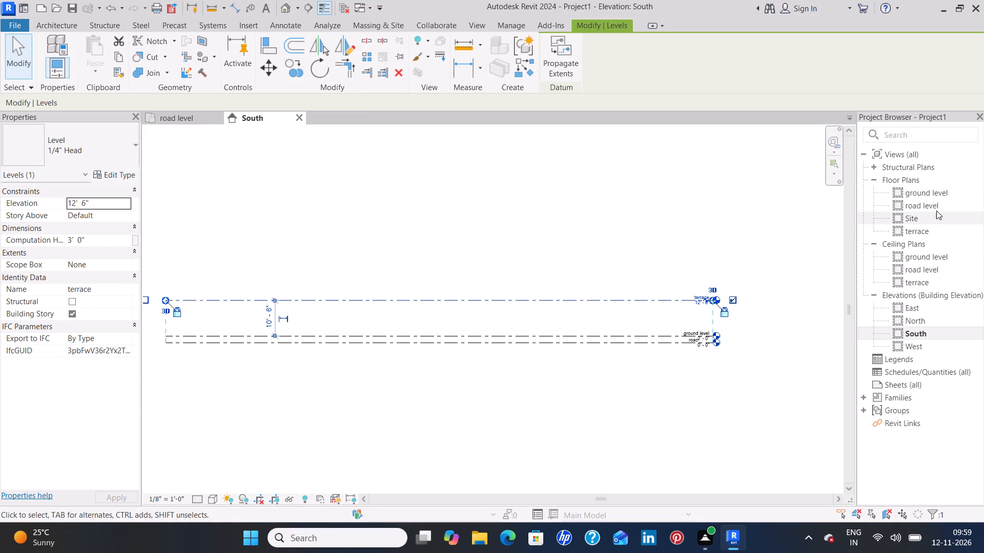
{"action": "double_click", "coordinate": [937, 198]}
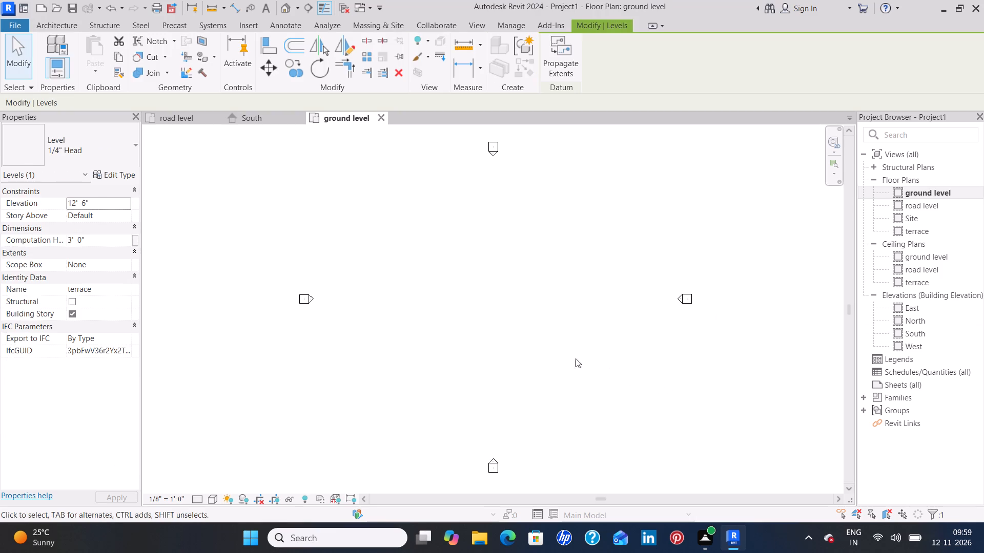
Import the image 12.11.jpg from the Desktop and place it in the ground level plan, west of the elevation markers.
{"action": "scroll", "coordinate": [444, 321], "scroll_direction": "down", "scroll_amount": 4}
{"action": "scroll", "coordinate": [470, 332], "scroll_direction": "up", "scroll_amount": 5}
{"action": "scroll", "coordinate": [470, 333], "scroll_direction": "down", "scroll_amount": 1}
{"action": "middle_click_drag", "start_coordinate": [473, 304], "coordinate": [508, 356]}
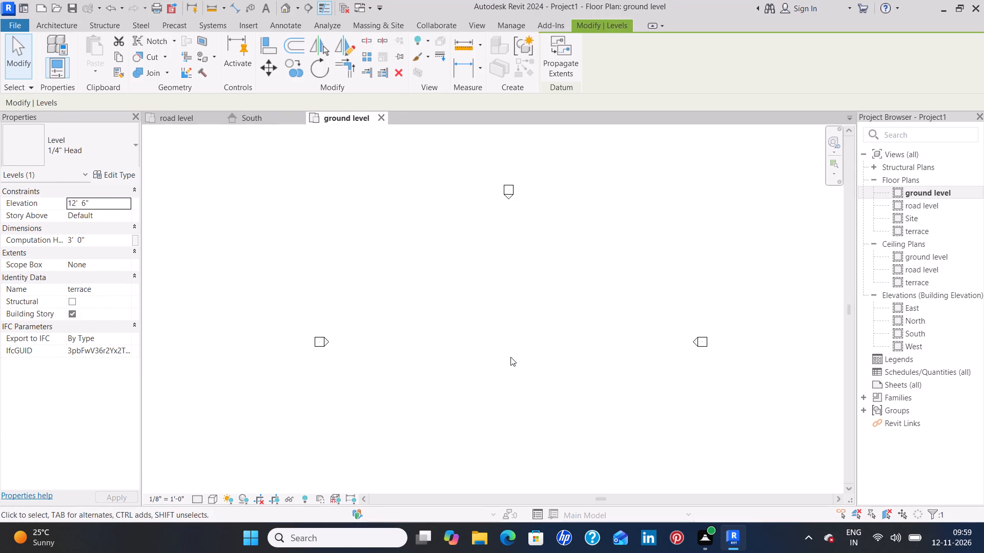
{"action": "scroll", "coordinate": [510, 357], "scroll_direction": "down", "scroll_amount": 2}
{"action": "middle_click_drag", "start_coordinate": [507, 357], "coordinate": [618, 313]}
{"action": "left_click", "coordinate": [254, 26]}
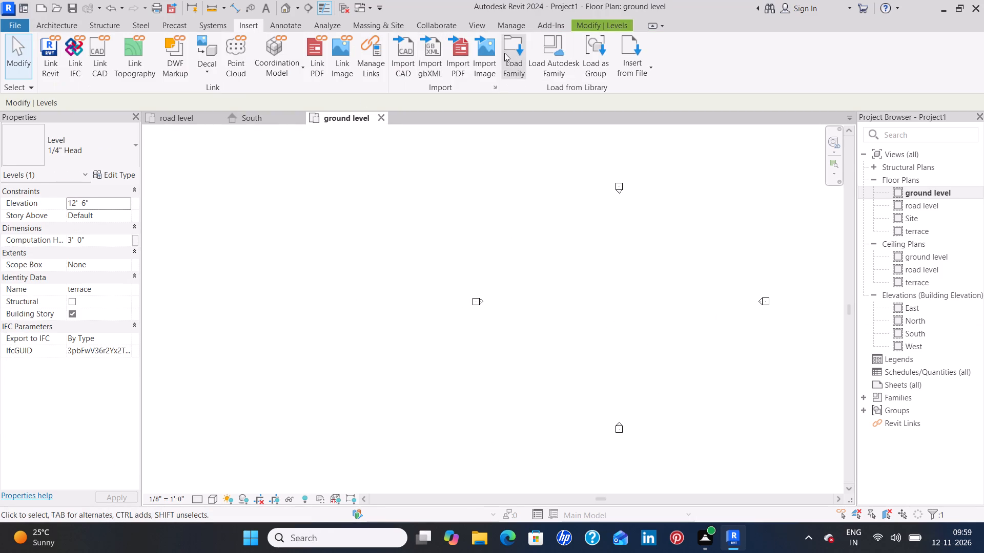
{"action": "left_click", "coordinate": [487, 72]}
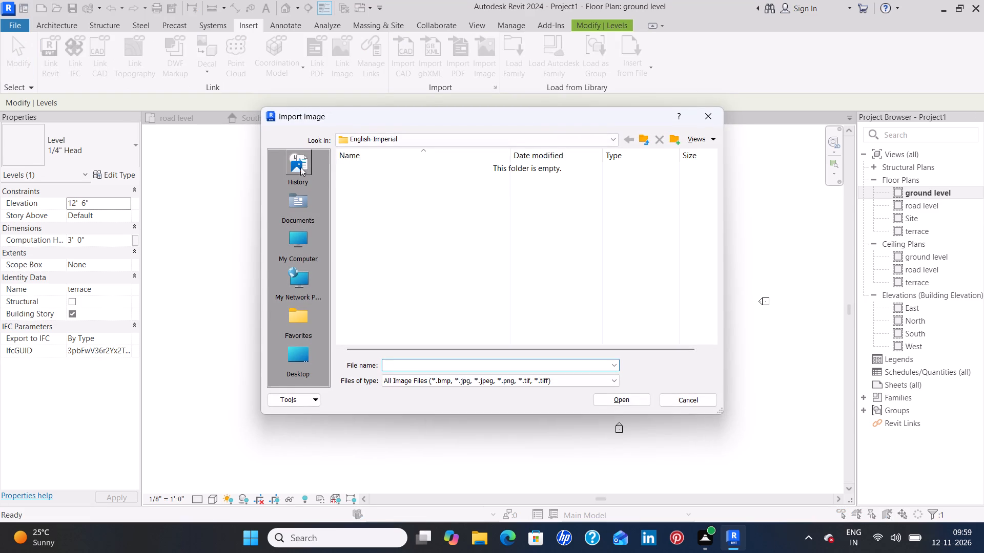
{"action": "left_click", "coordinate": [278, 351]}
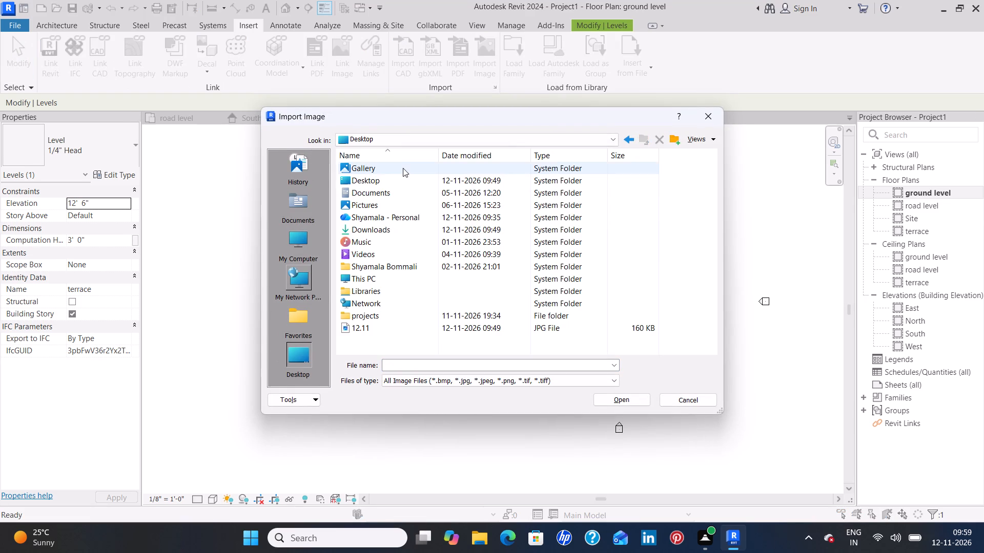
{"action": "left_click", "coordinate": [370, 328]}
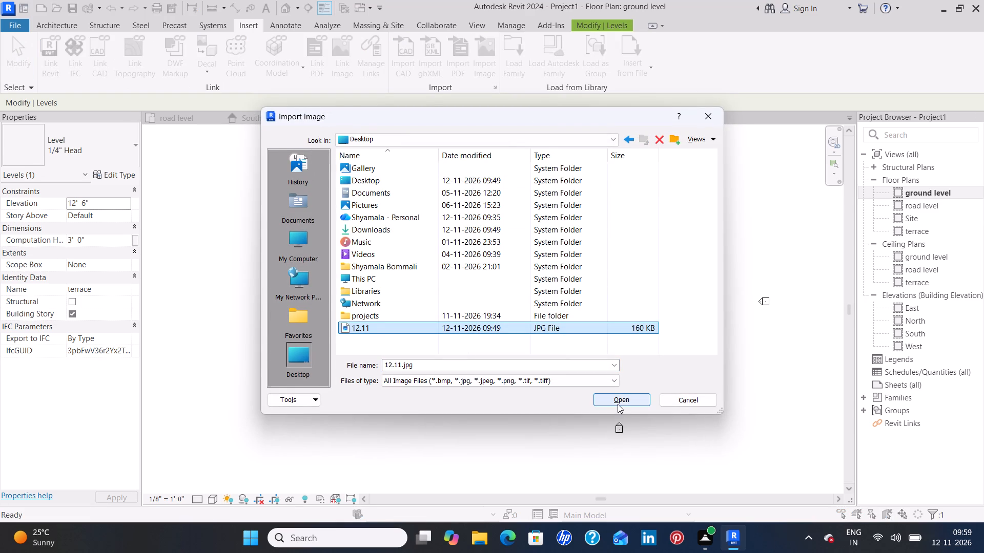
{"action": "left_click", "coordinate": [618, 404]}
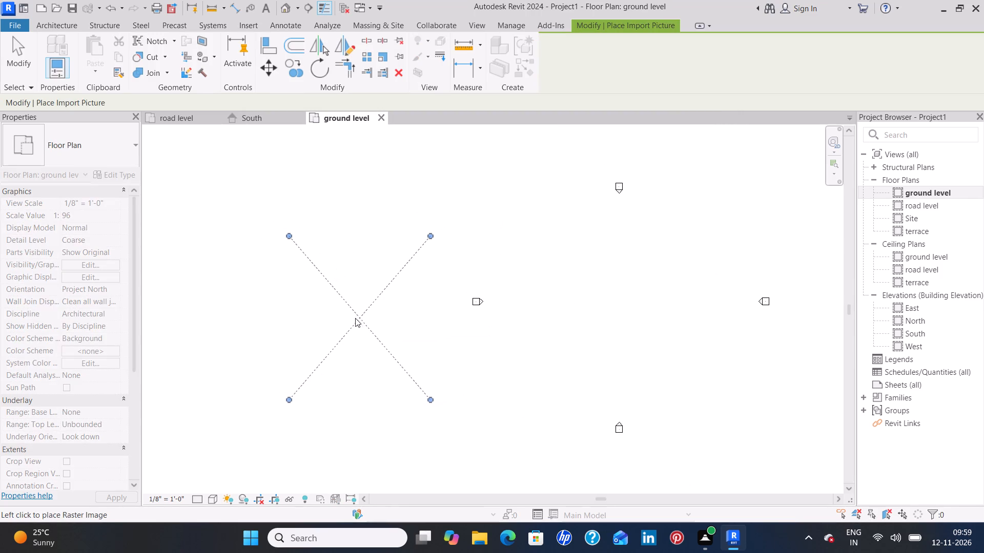
{"action": "left_click", "coordinate": [377, 317]}
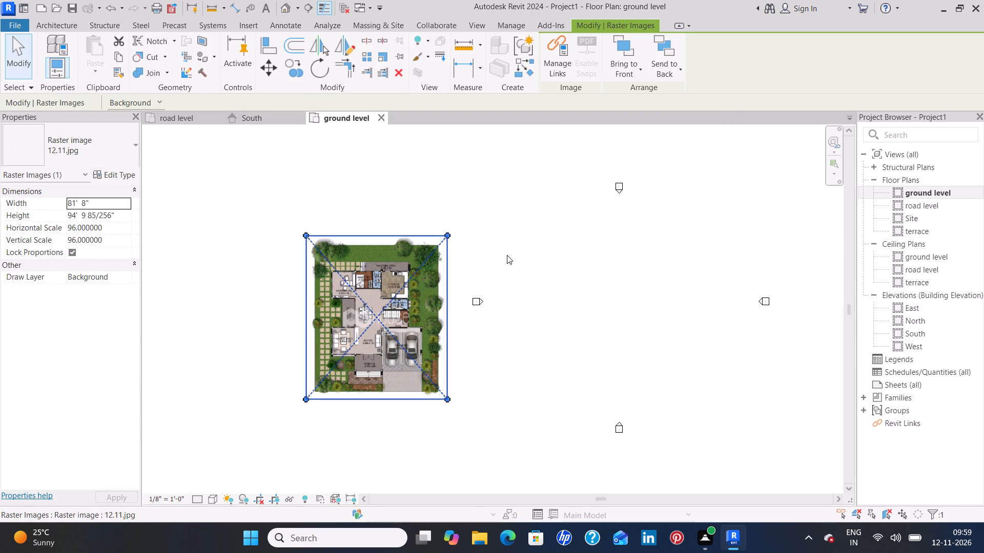
{"action": "left_click", "coordinate": [507, 255]}
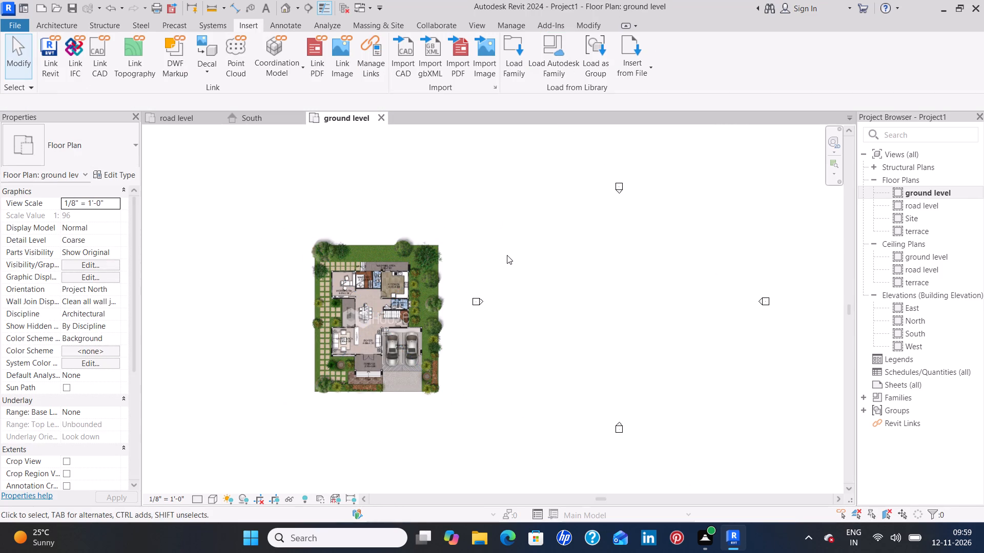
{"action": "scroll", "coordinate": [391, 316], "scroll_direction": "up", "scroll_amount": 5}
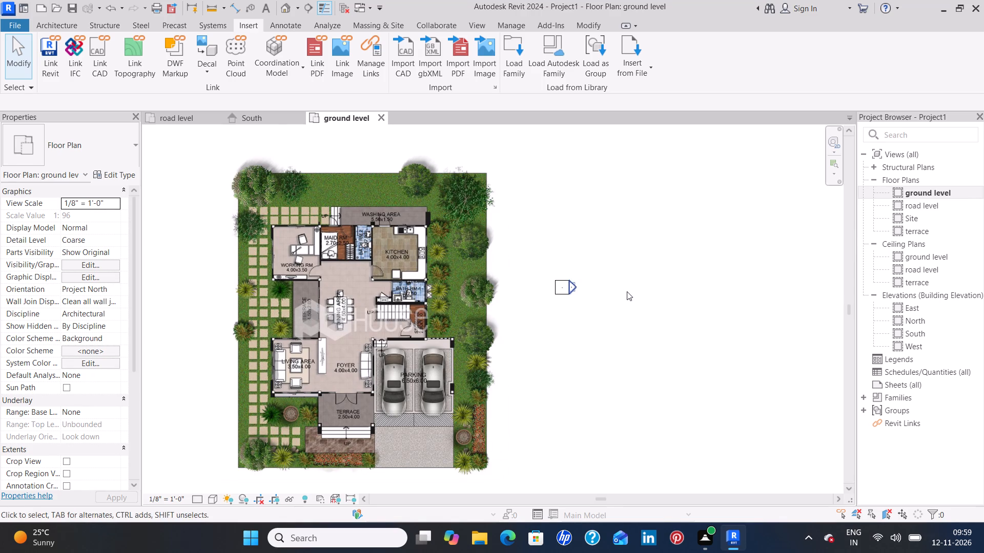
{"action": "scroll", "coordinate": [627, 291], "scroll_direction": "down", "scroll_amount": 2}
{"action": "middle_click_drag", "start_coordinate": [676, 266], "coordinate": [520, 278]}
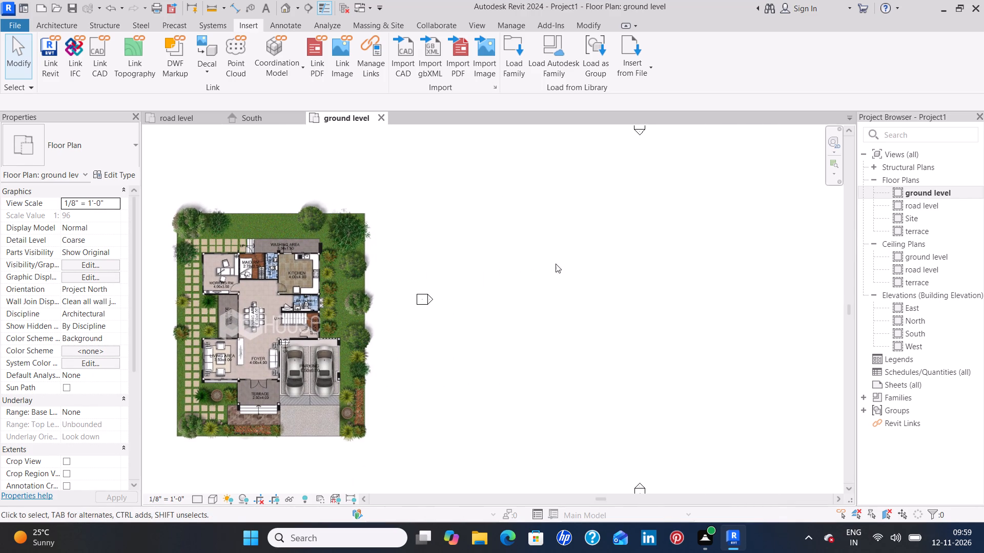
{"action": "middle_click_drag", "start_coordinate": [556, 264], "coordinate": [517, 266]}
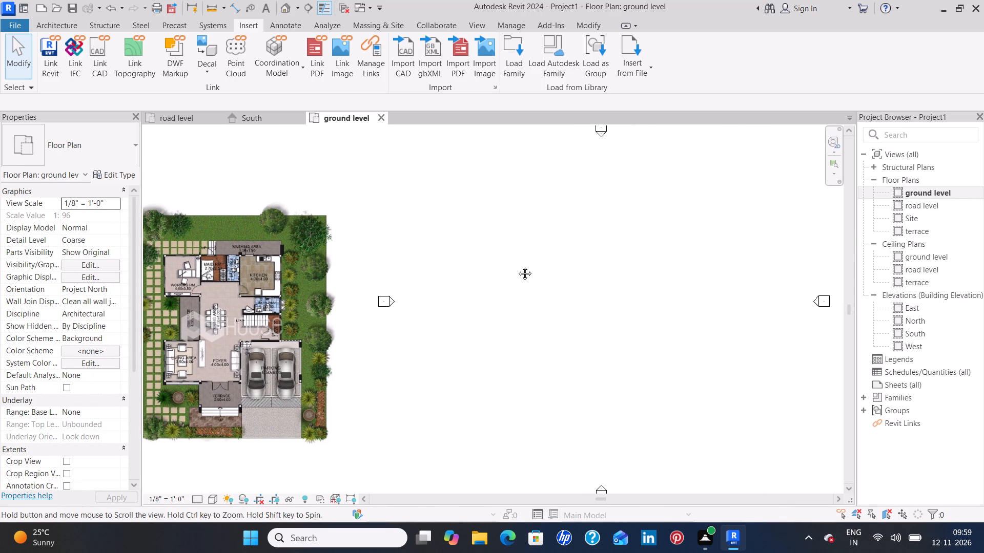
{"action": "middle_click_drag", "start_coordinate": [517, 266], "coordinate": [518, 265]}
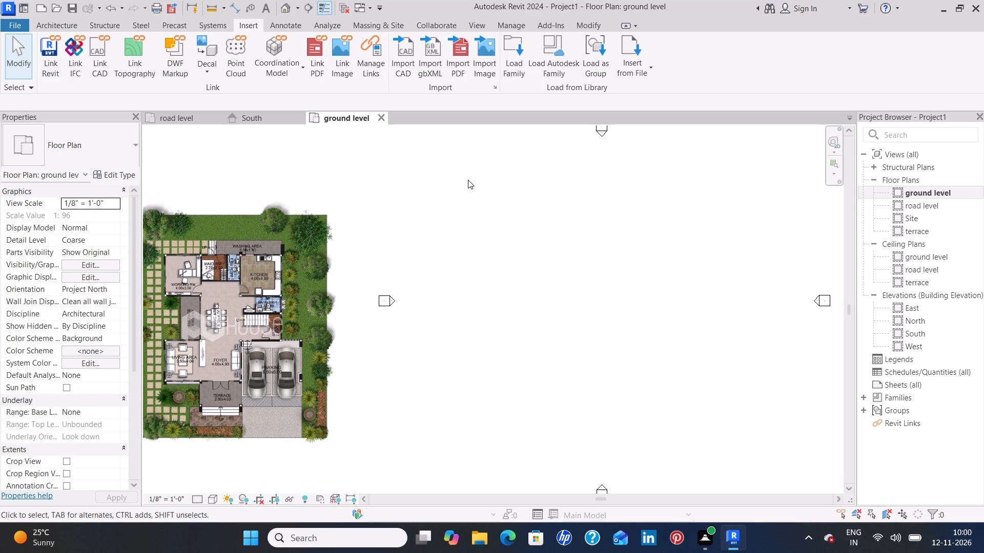
Start an architectural wall and duplicate the Generic - 8" basic wall type as Generic - 9".
{"action": "left_click", "coordinate": [66, 27]}
{"action": "left_click", "coordinate": [58, 51]}
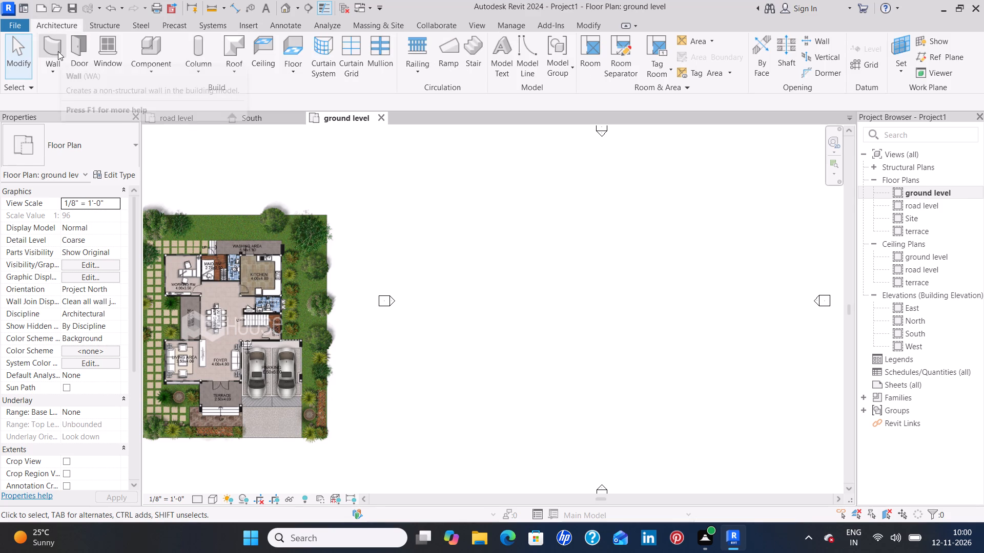
{"action": "left_click", "coordinate": [131, 174]}
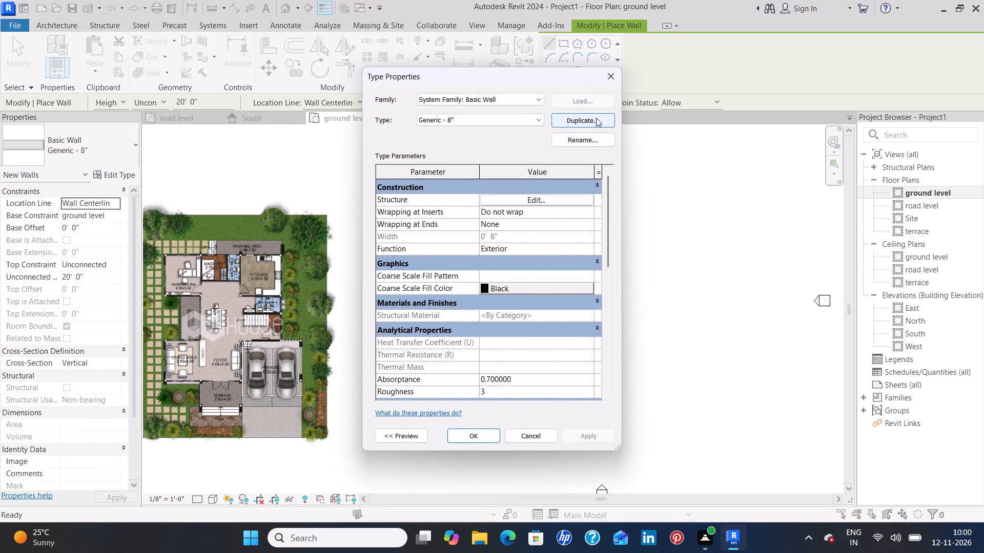
{"action": "left_click", "coordinate": [596, 118]}
{"action": "left_click", "coordinate": [498, 250]}
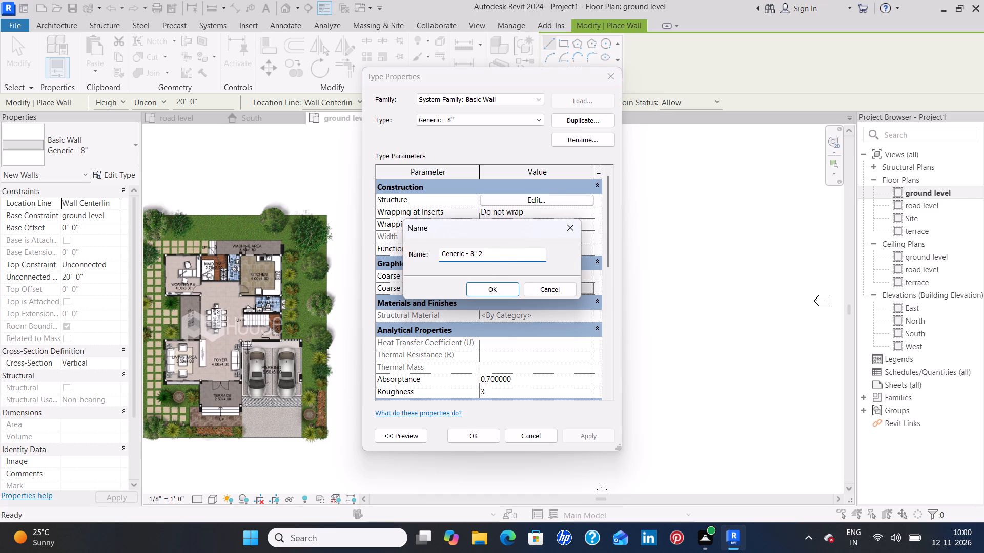
{"action": "key", "text": "BackSpace"}
{"action": "key", "text": "BackSpace"}
{"action": "key", "text": "BackSpace"}
{"action": "key", "text": "BackSpace"}
{"action": "key", "text": "9"}
{"action": "key", "text": "shift+quotedbl"}
{"action": "key", "text": "Return"}
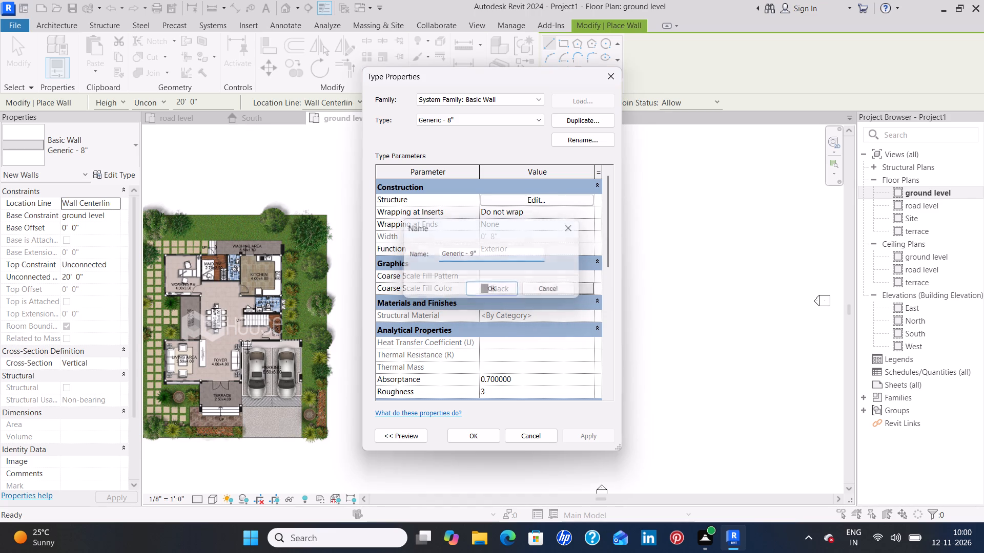
Set the structure layer thickness of the Generic - 9" wall type to 9" and apply the type changes.
{"action": "double_click", "coordinate": [548, 202]}
{"action": "left_click", "coordinate": [496, 208]}
{"action": "key", "text": "BackSpace"}
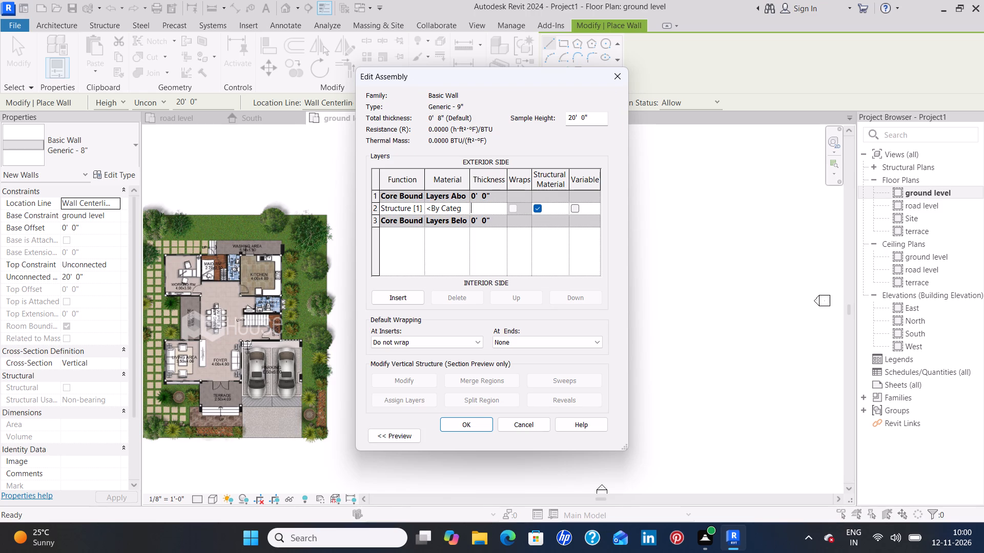
{"action": "type", "text": "9\""}
{"action": "key", "text": "Return"}
{"action": "left_click", "coordinate": [464, 427]}
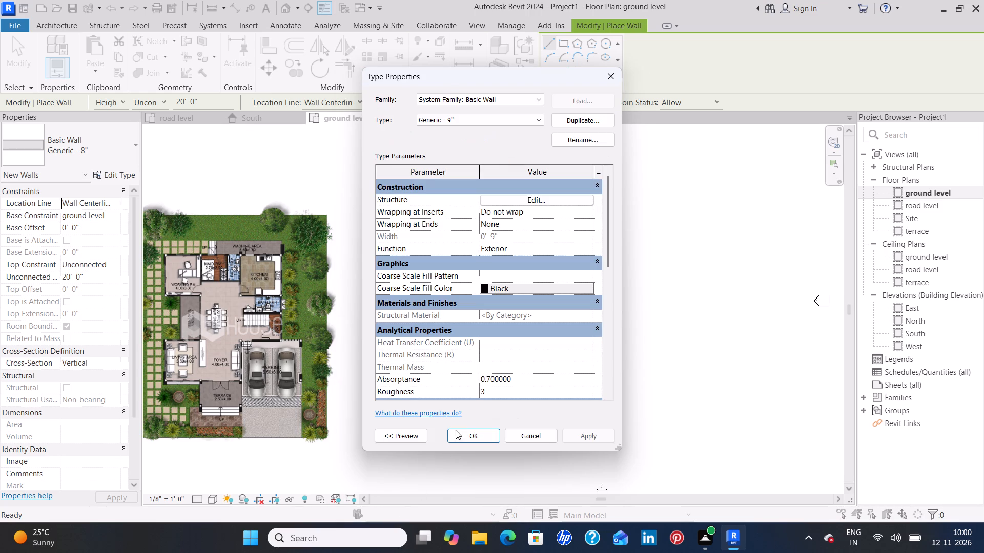
{"action": "left_click", "coordinate": [601, 438]}
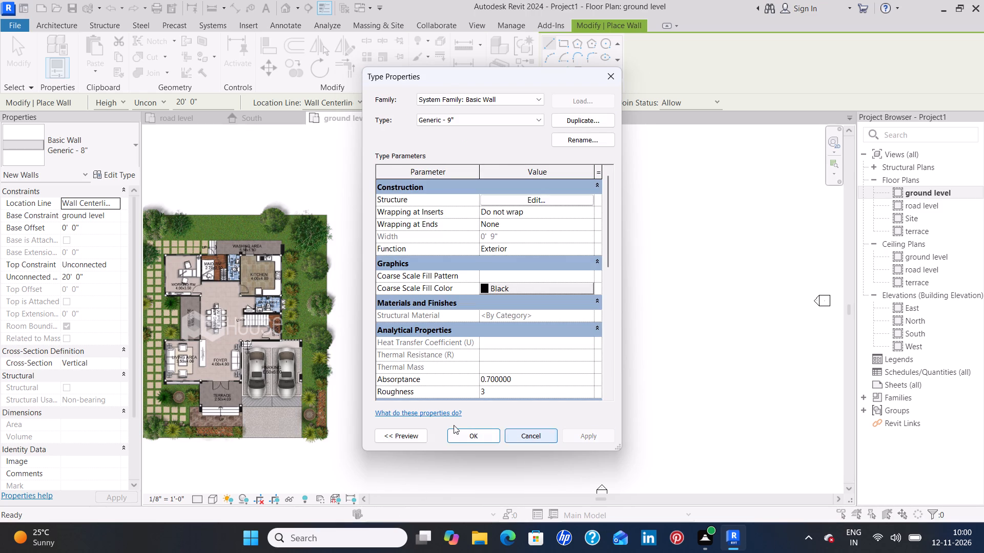
{"action": "left_click", "coordinate": [482, 437]}
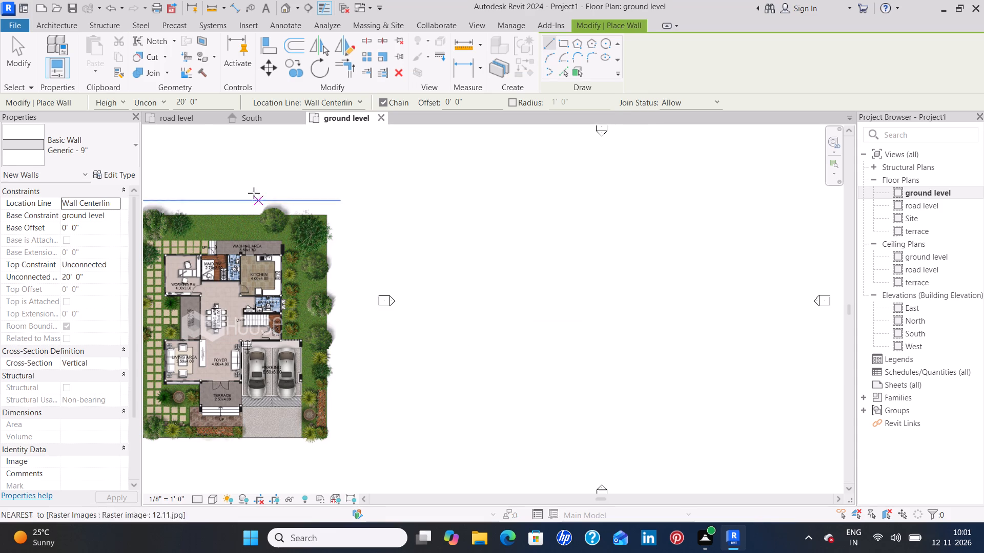
Duplicate the Generic - 9" basic wall type as Generic - 4.5".
{"action": "left_click", "coordinate": [118, 173]}
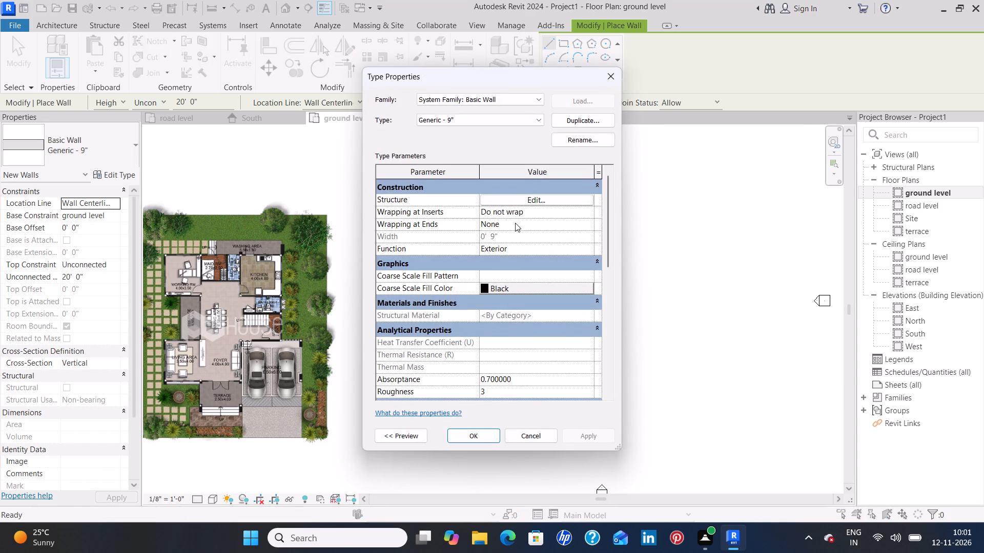
{"action": "double_click", "coordinate": [578, 119]}
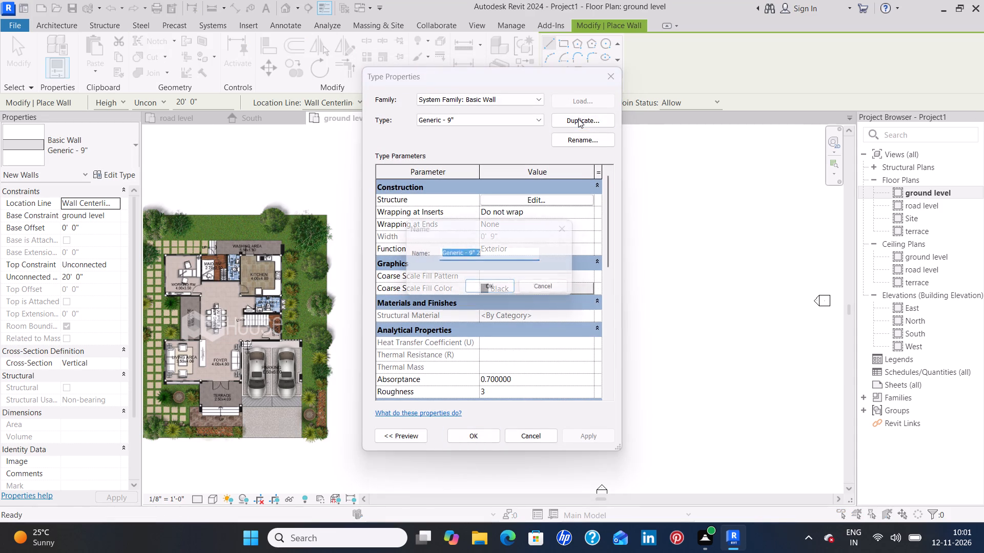
{"action": "left_click", "coordinate": [511, 252]}
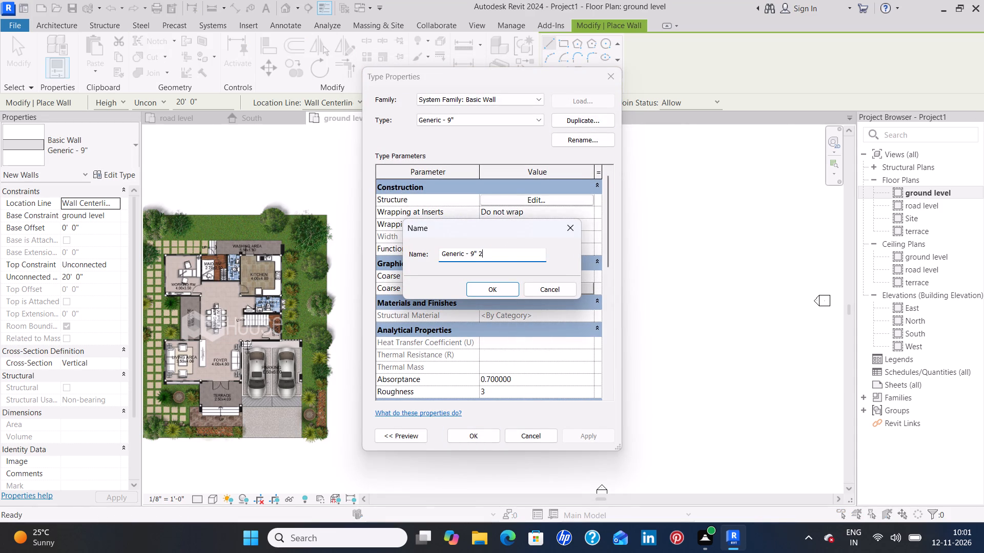
{"action": "key", "text": "BackSpace"}
{"action": "key", "text": "BackSpace"}
{"action": "key", "text": "BackSpace"}
{"action": "key", "text": "BackSpace"}
{"action": "type", "text": "4.5\""}
{"action": "key", "text": "Return"}
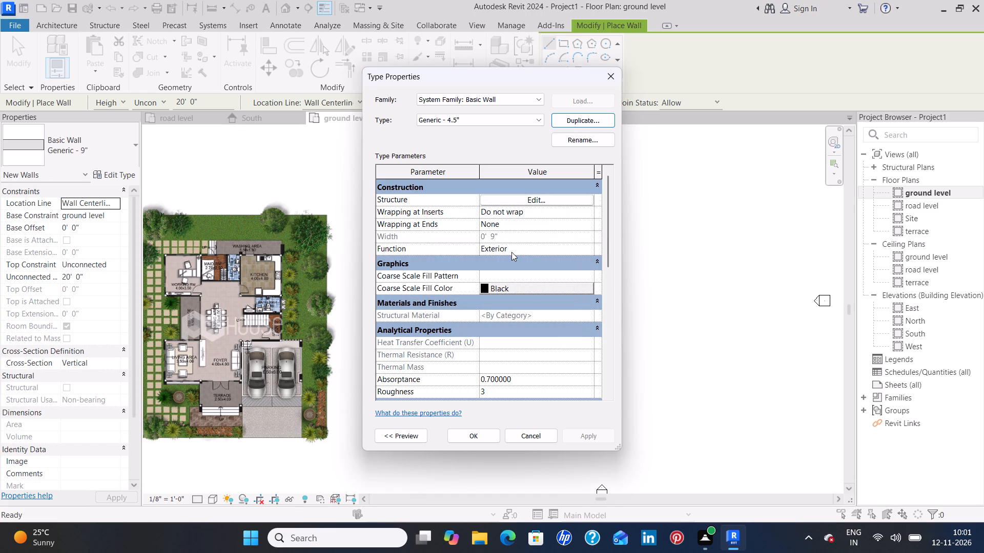
Set the structure layer thickness of the Generic - 4.5" wall type to 4.5" and accept the type changes.
{"action": "left_click", "coordinate": [559, 203]}
{"action": "left_click", "coordinate": [500, 210]}
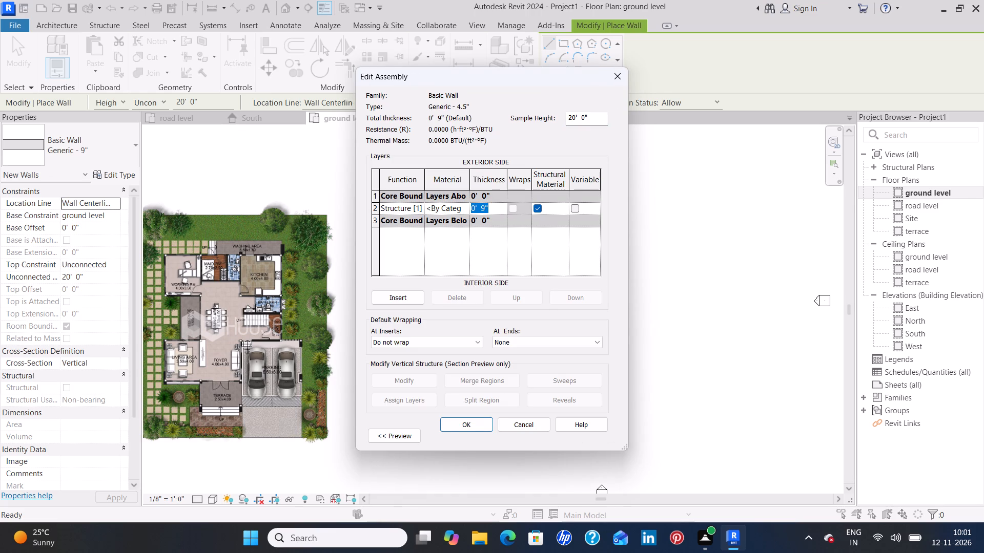
{"action": "key", "text": "BackSpace"}
{"action": "type", "text": "4.5"}
{"action": "key", "text": "shift+quotedbl"}
{"action": "key", "text": "Return"}
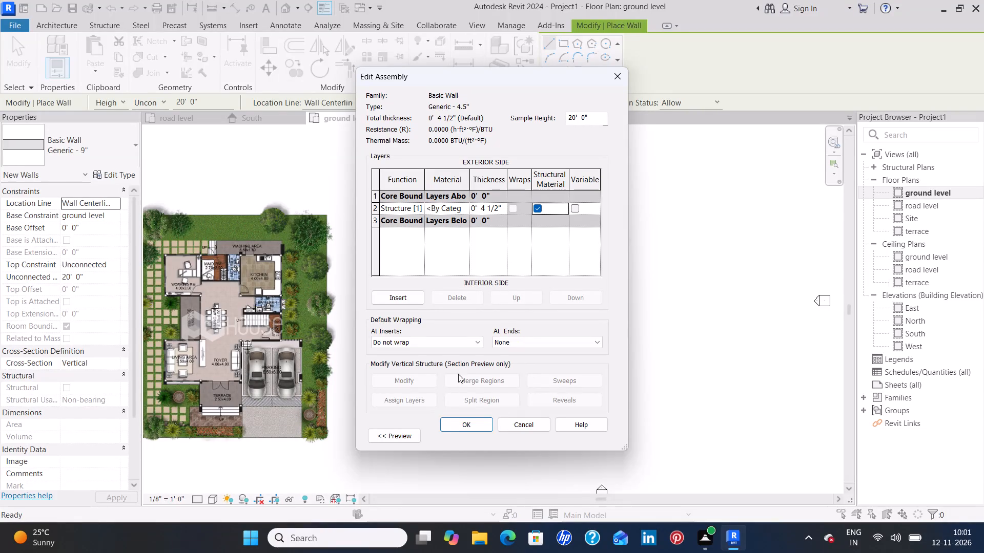
{"action": "left_click", "coordinate": [460, 431]}
{"action": "left_click", "coordinate": [592, 436]}
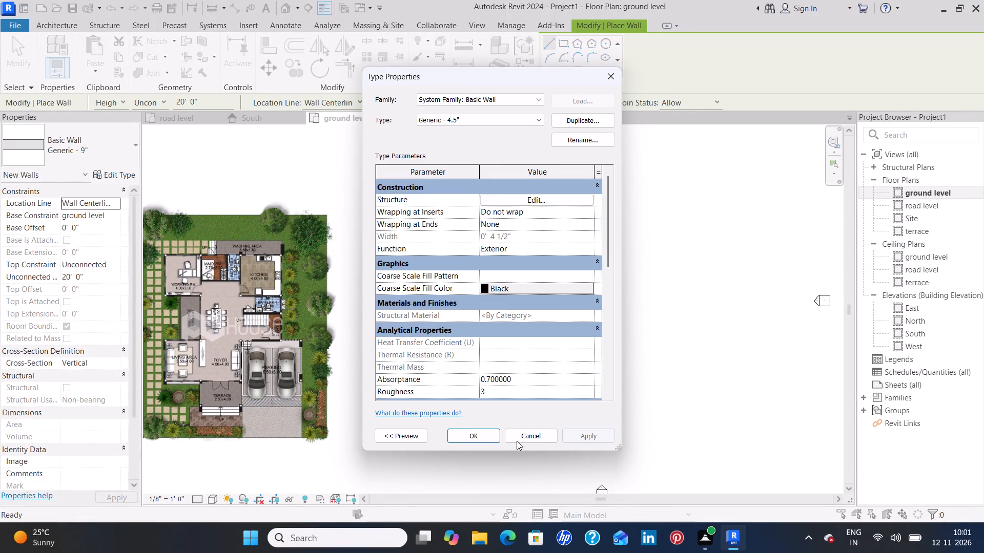
{"action": "left_click", "coordinate": [470, 433]}
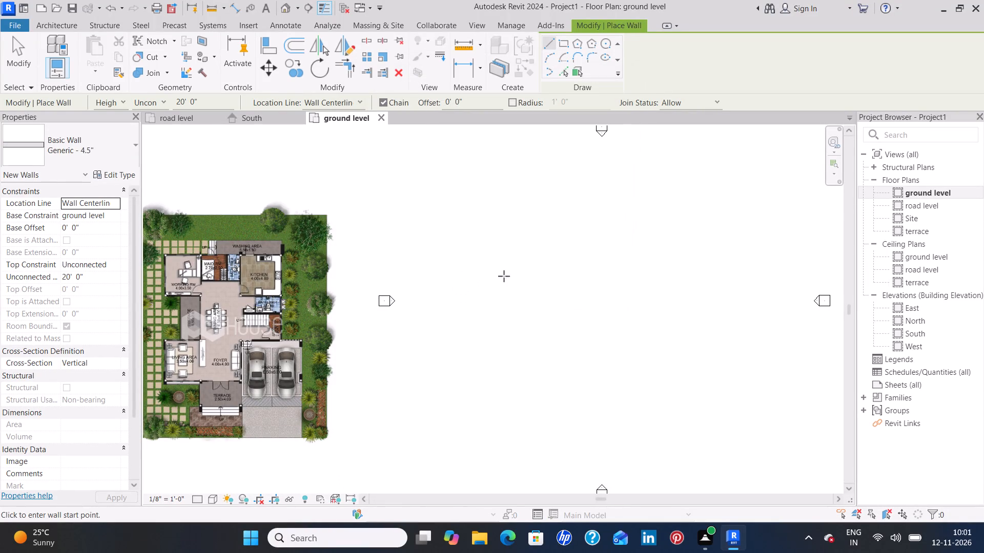
Choose the Generic - 9" wall type with location line Finish Face: Interior and top constraint up to level terrace.
{"action": "left_click", "coordinate": [128, 154]}
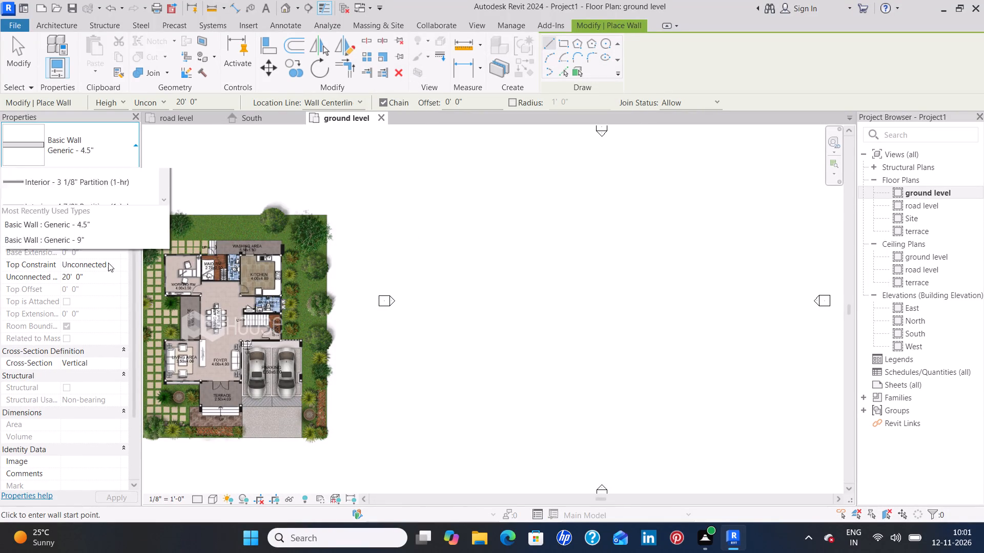
{"action": "left_click", "coordinate": [90, 366]}
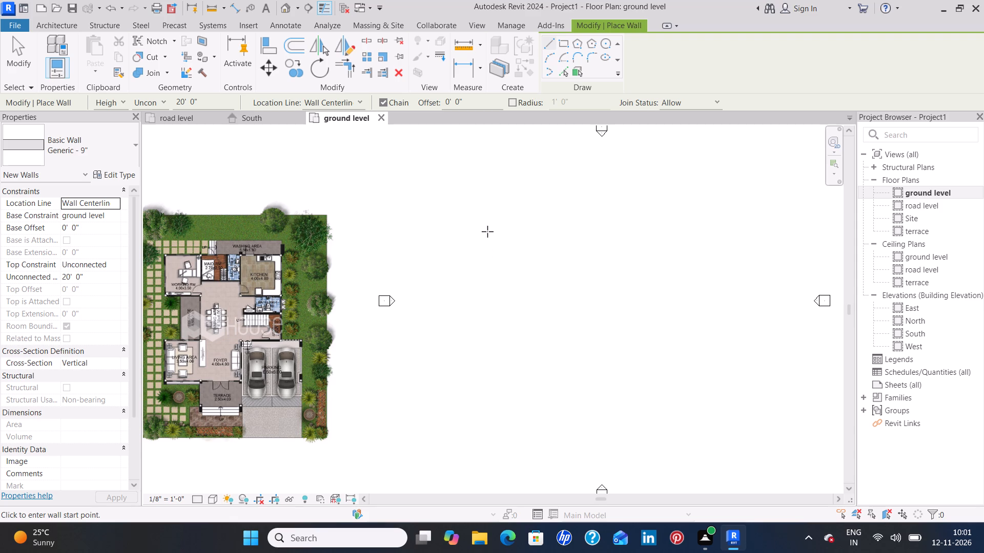
{"action": "left_click", "coordinate": [483, 228]}
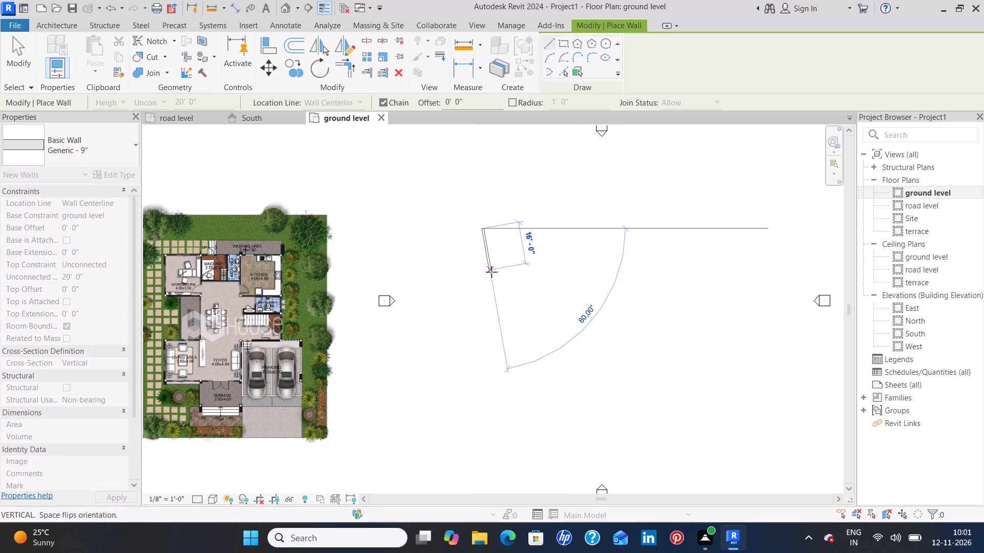
{"action": "key", "text": "Escape"}
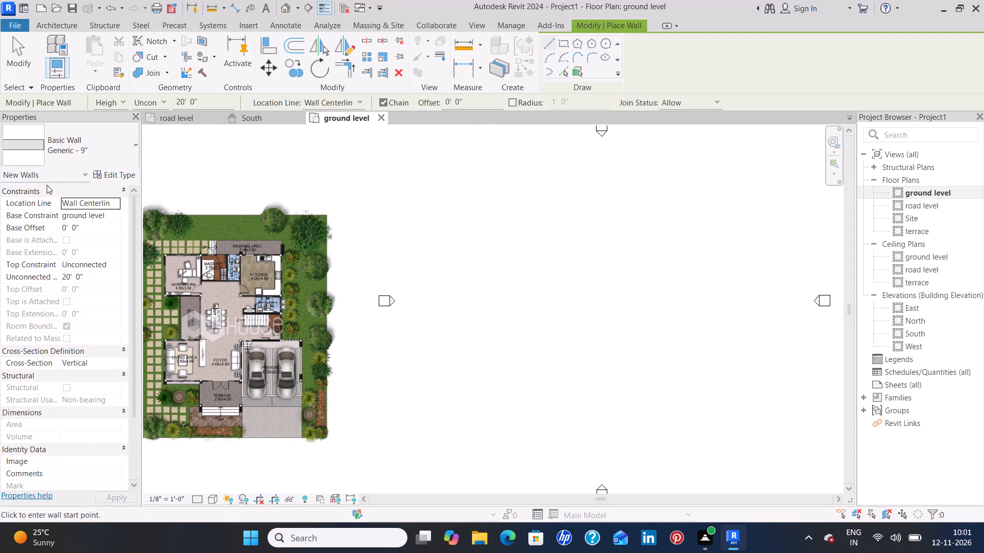
{"action": "left_click", "coordinate": [119, 206]}
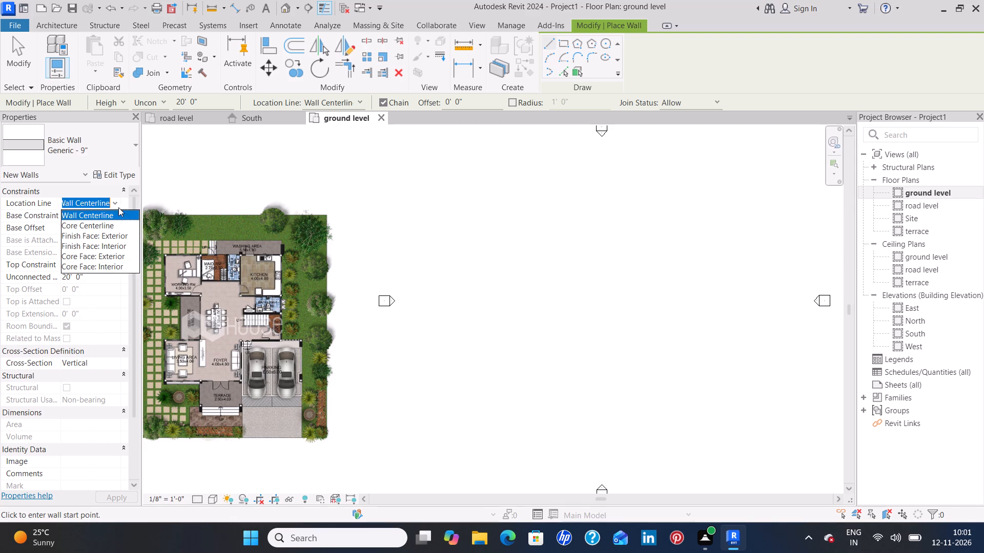
{"action": "left_click", "coordinate": [116, 245]}
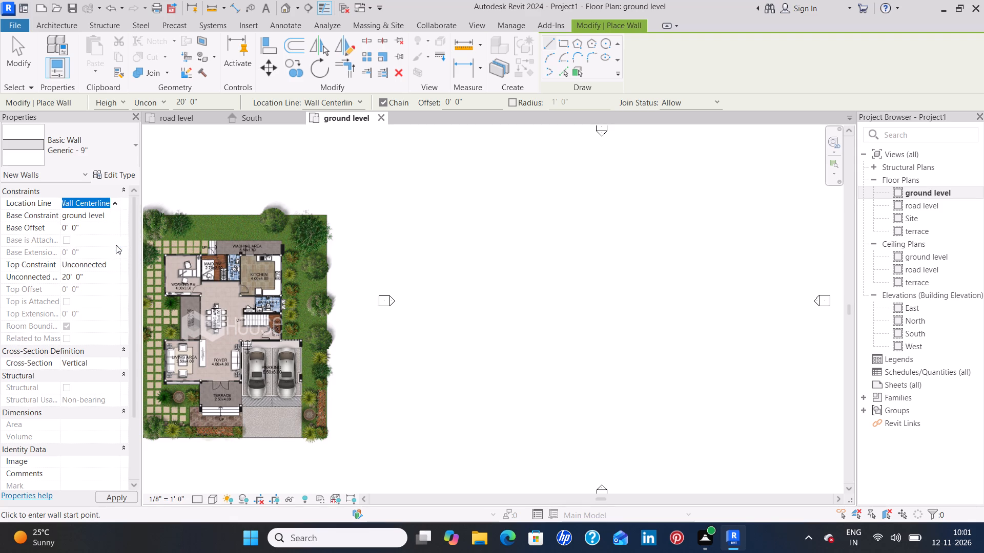
{"action": "left_click", "coordinate": [117, 266]}
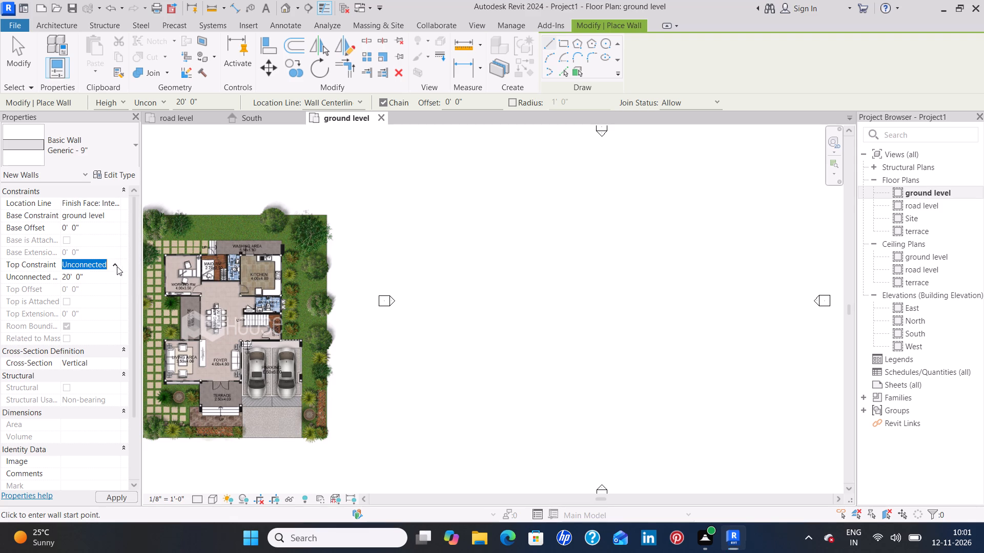
{"action": "left_click", "coordinate": [114, 310]}
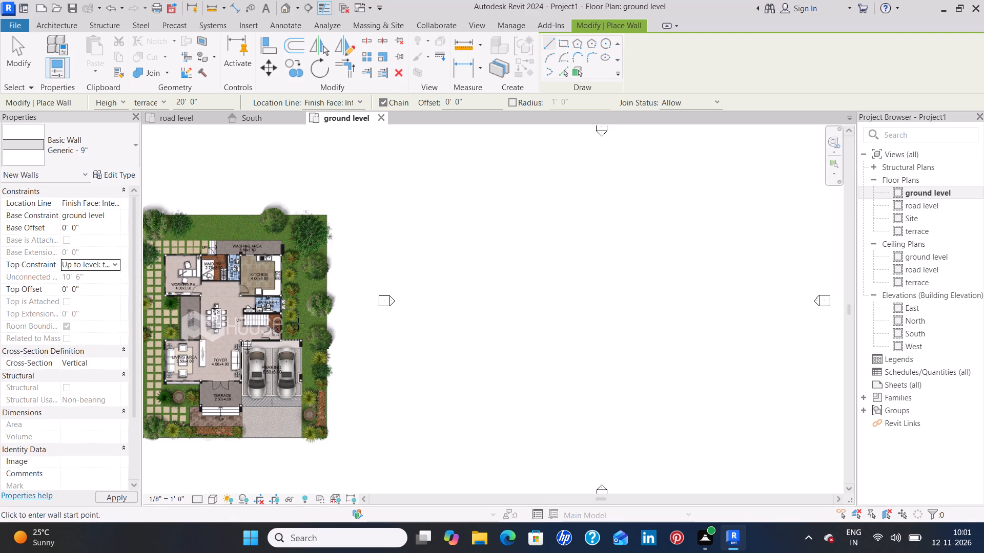
Draw two perpendicular 9" walls between the elevation markers, 92' east-west along the north and 92' south from its west end.
{"action": "left_click", "coordinate": [494, 228]}
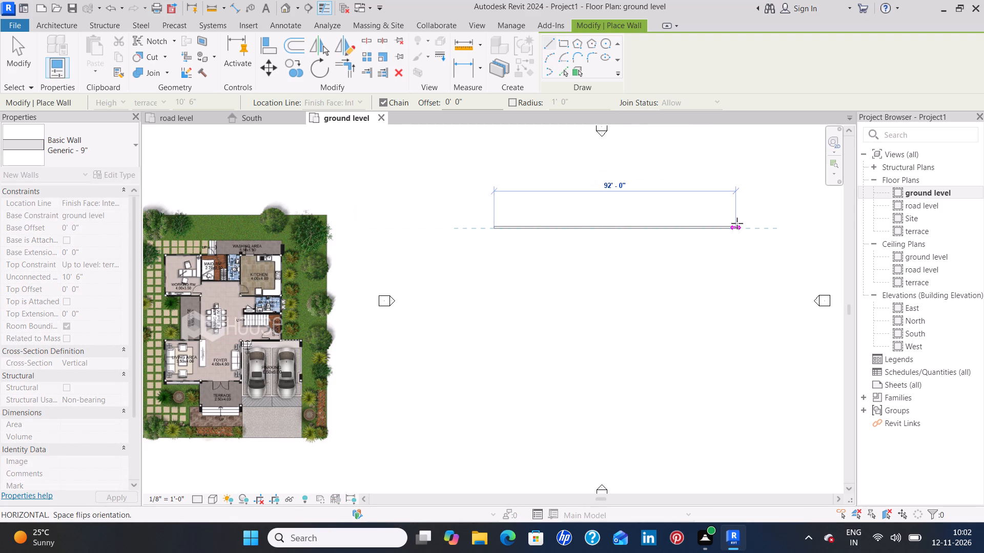
{"action": "left_click", "coordinate": [737, 223]}
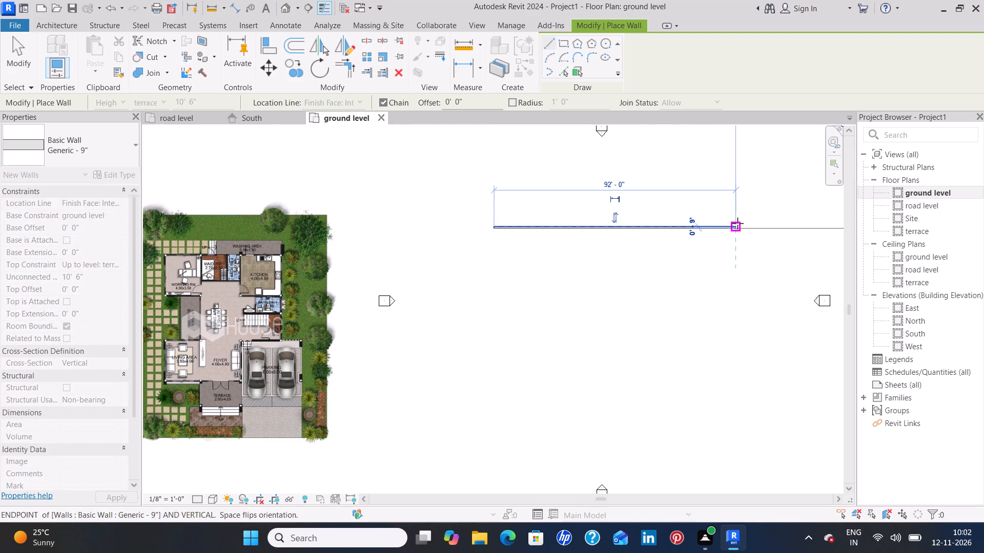
{"action": "key", "text": "Escape"}
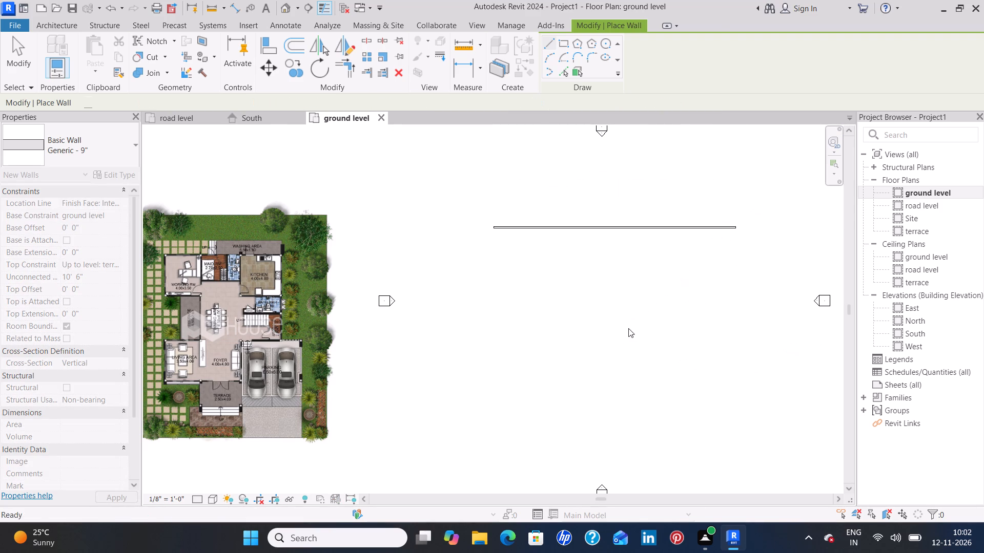
{"action": "left_click", "coordinate": [489, 230]}
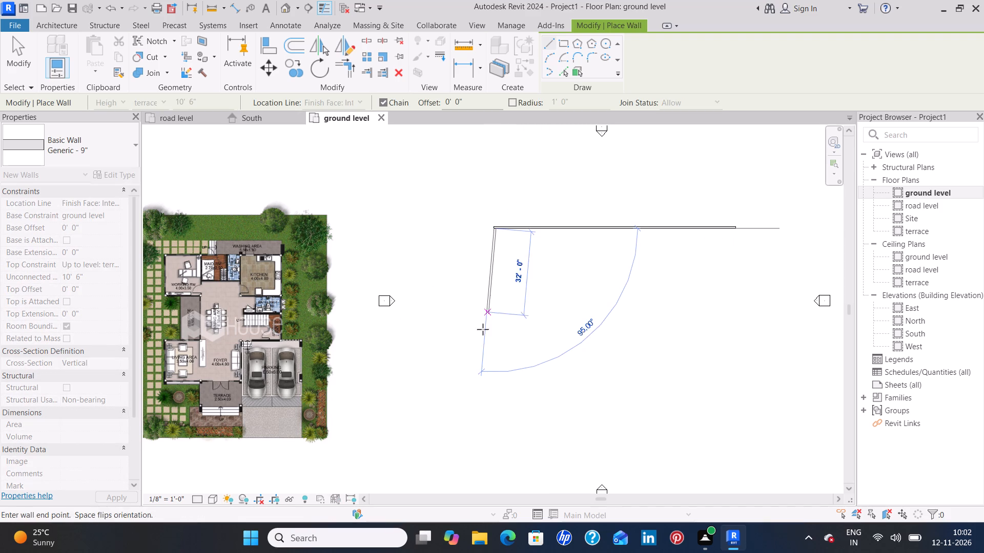
{"action": "key", "text": "space"}
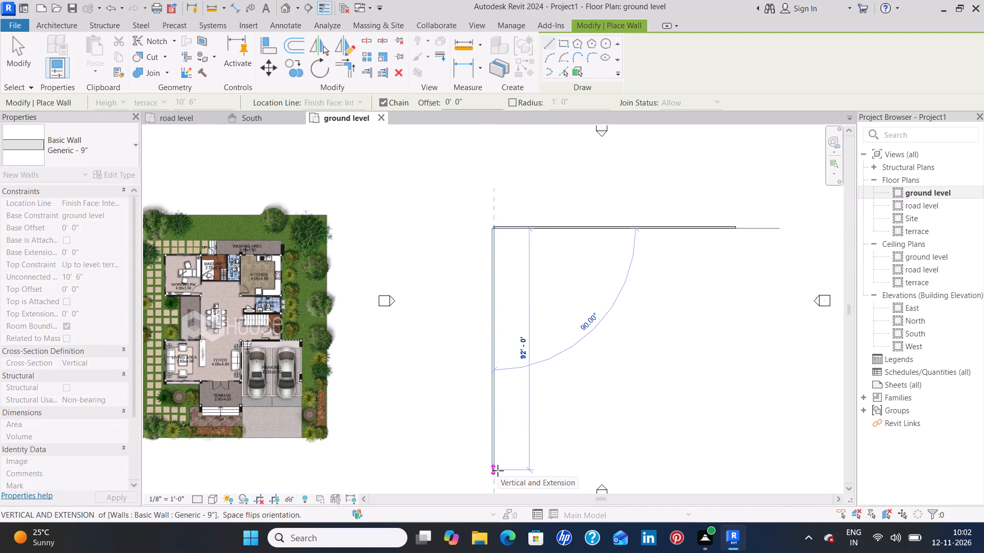
{"action": "left_click", "coordinate": [498, 471]}
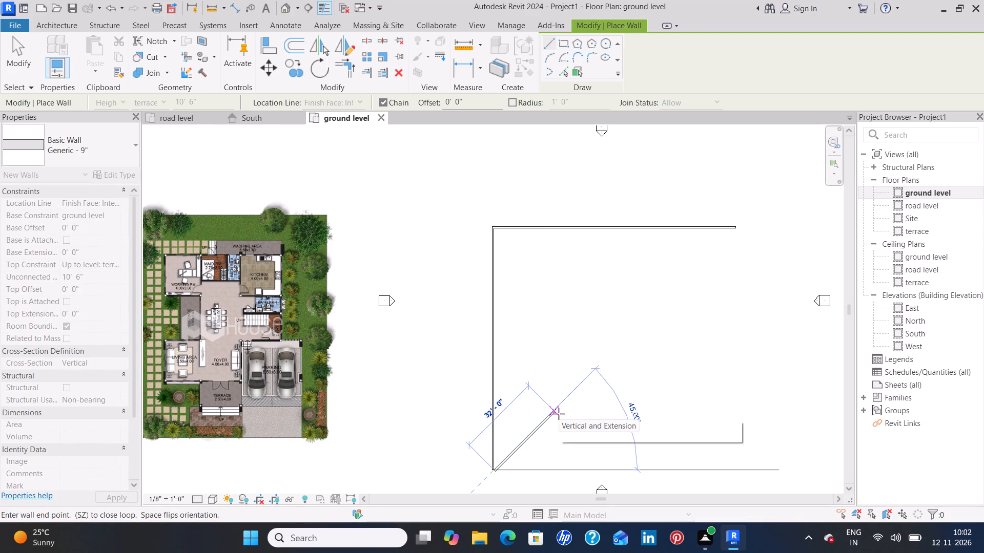
{"action": "key", "text": "Escape"}
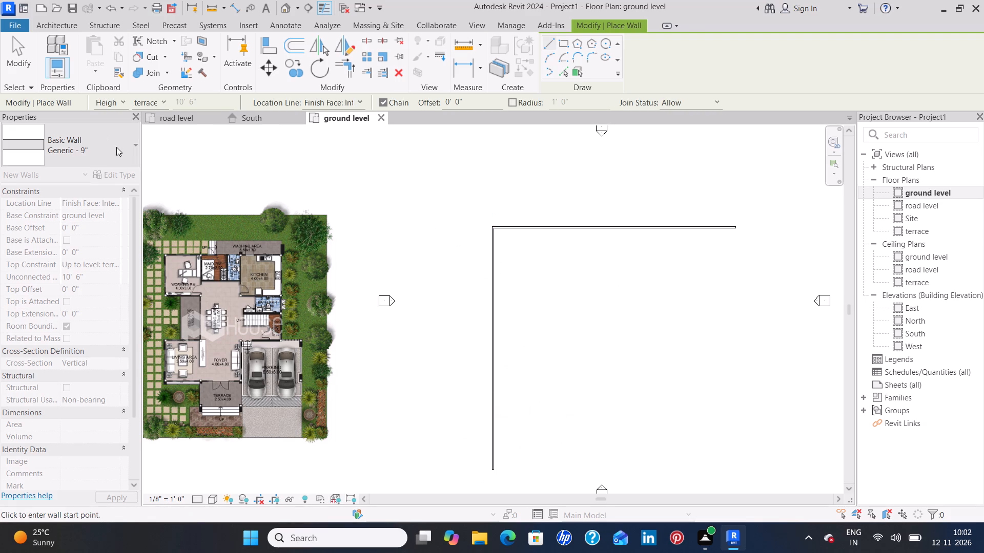
Enclose a room in the northwest corner with Generic - 4.5" walls, 12' south from the north wall and about 11' 7 1/2" west.
{"action": "left_click", "coordinate": [116, 147]}
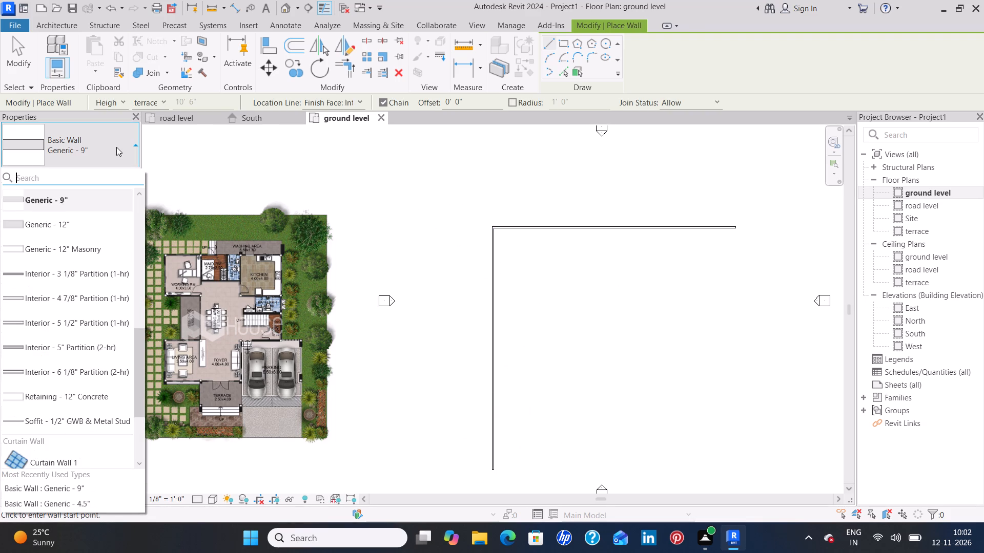
{"action": "scroll", "coordinate": [101, 236], "scroll_direction": "up", "scroll_amount": 2}
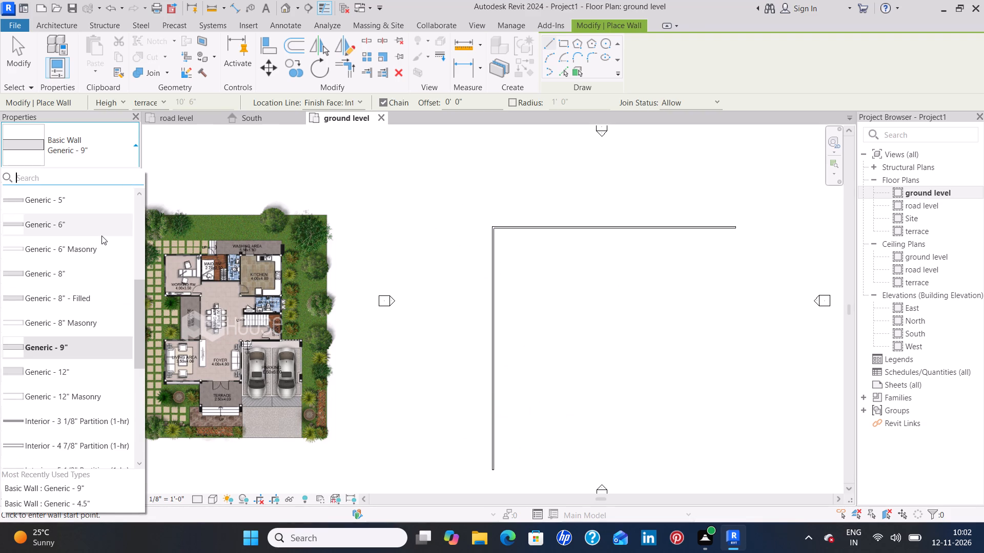
{"action": "scroll", "coordinate": [101, 234], "scroll_direction": "up", "scroll_amount": 1}
{"action": "left_click", "coordinate": [83, 249]}
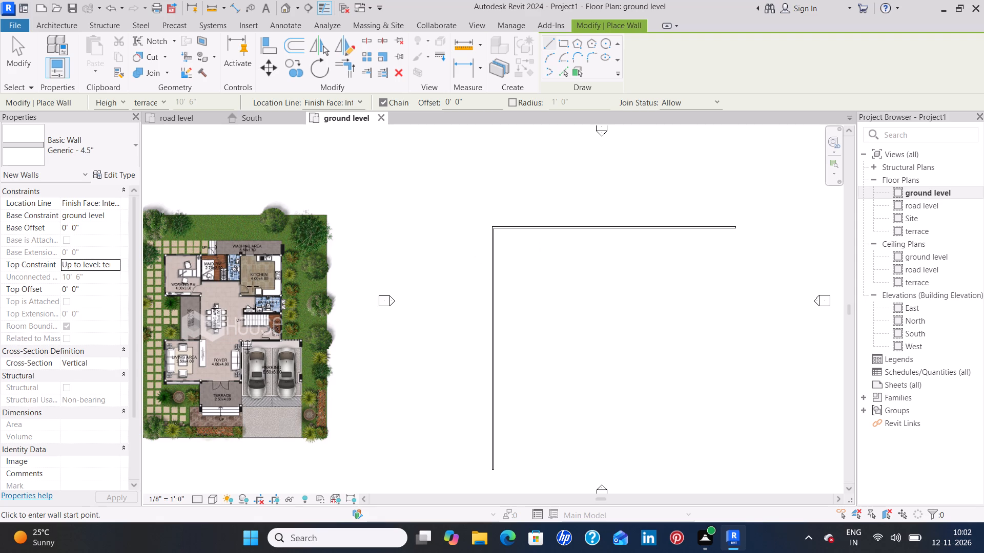
{"action": "scroll", "coordinate": [183, 297], "scroll_direction": "up", "scroll_amount": 6}
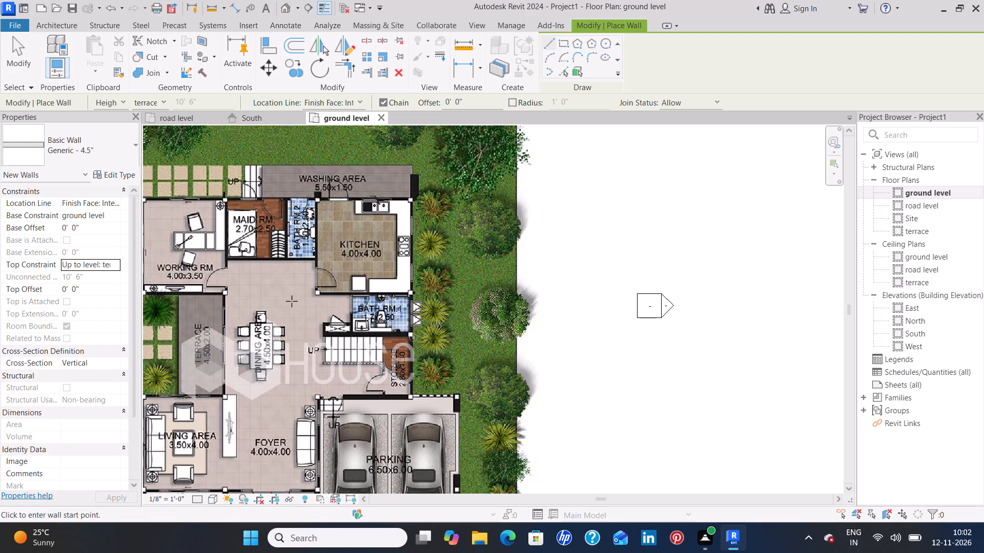
{"action": "scroll", "coordinate": [606, 356], "scroll_direction": "down", "scroll_amount": 2}
{"action": "middle_click_drag", "start_coordinate": [694, 334], "coordinate": [547, 339]}
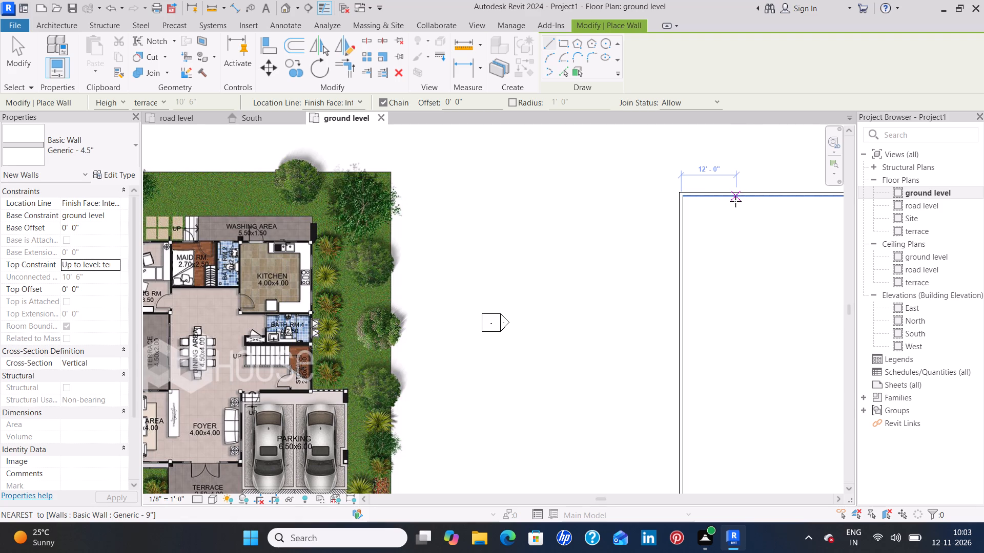
{"action": "left_click", "coordinate": [735, 201]}
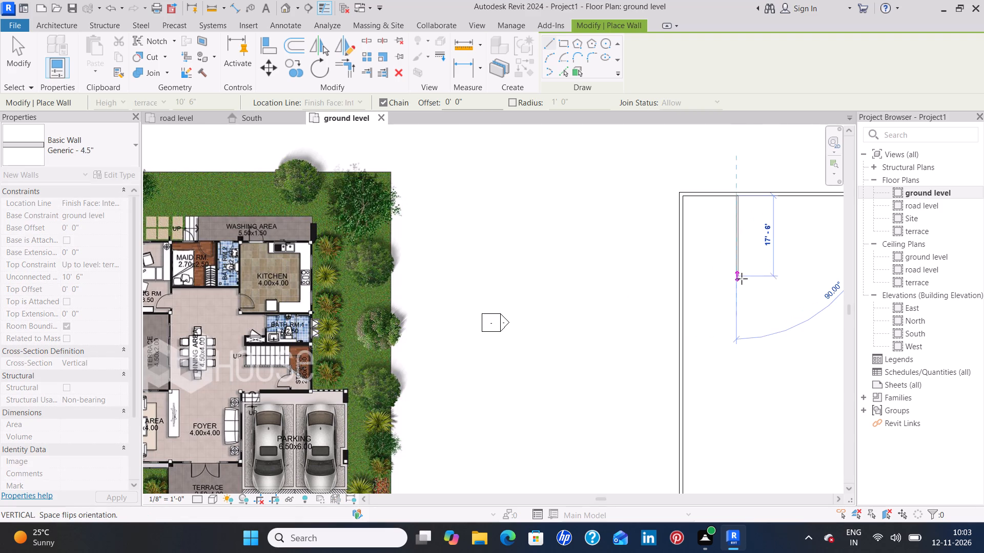
{"action": "left_click", "coordinate": [737, 251]}
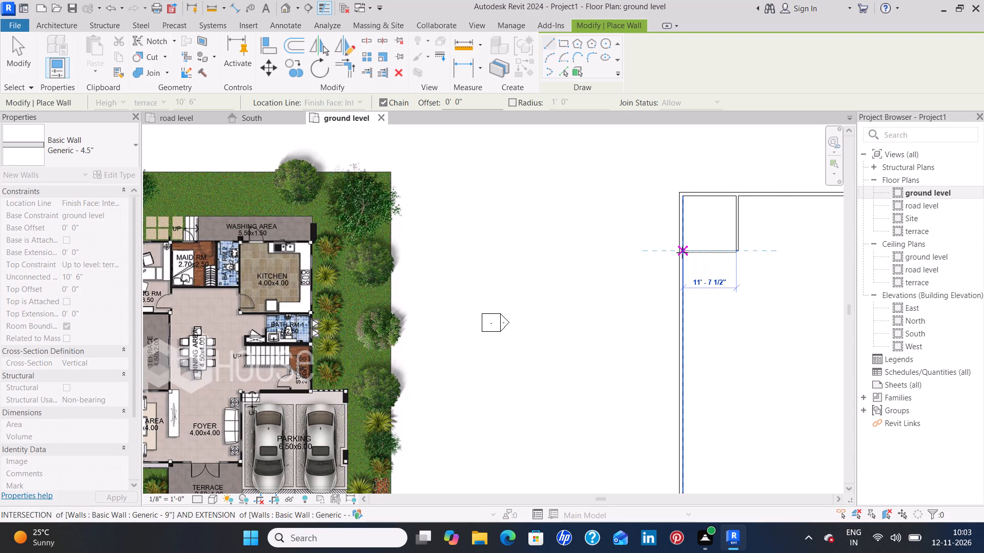
{"action": "left_click", "coordinate": [682, 252]}
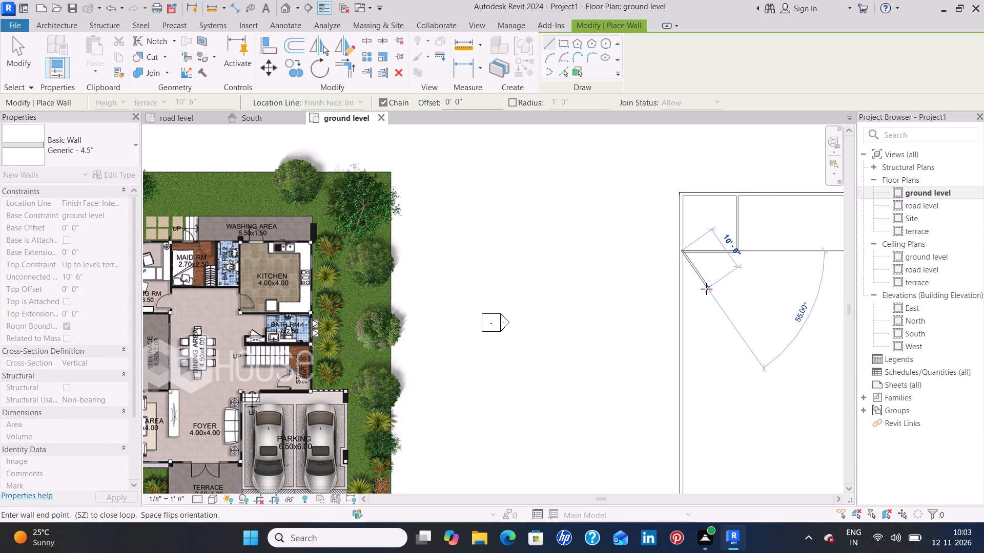
{"action": "key", "text": "Escape"}
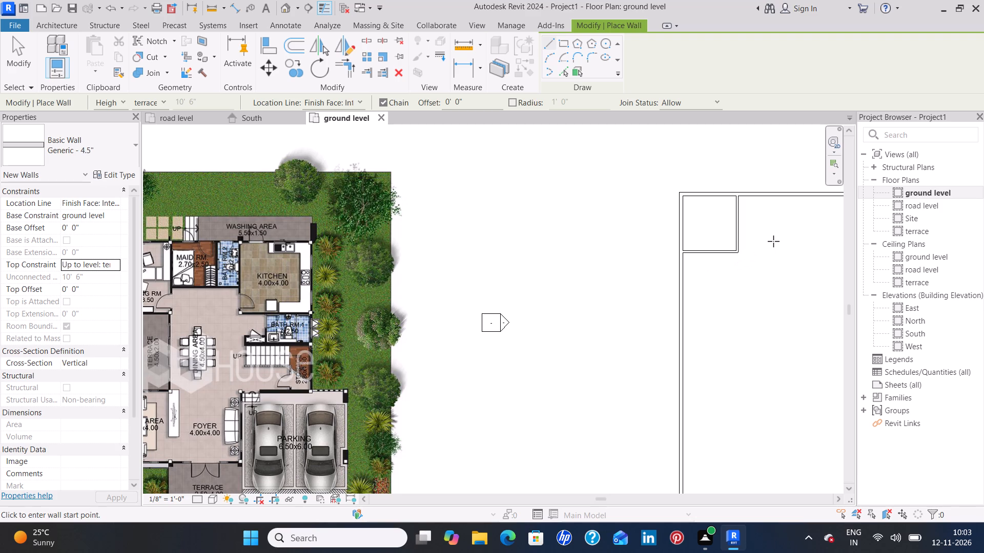
Enclose a second room east of the northwest corner room with Generic - 4.5" walls, about 14' wide and 10' deep from the north wall.
{"action": "middle_click_drag", "start_coordinate": [773, 241], "coordinate": [749, 250]}
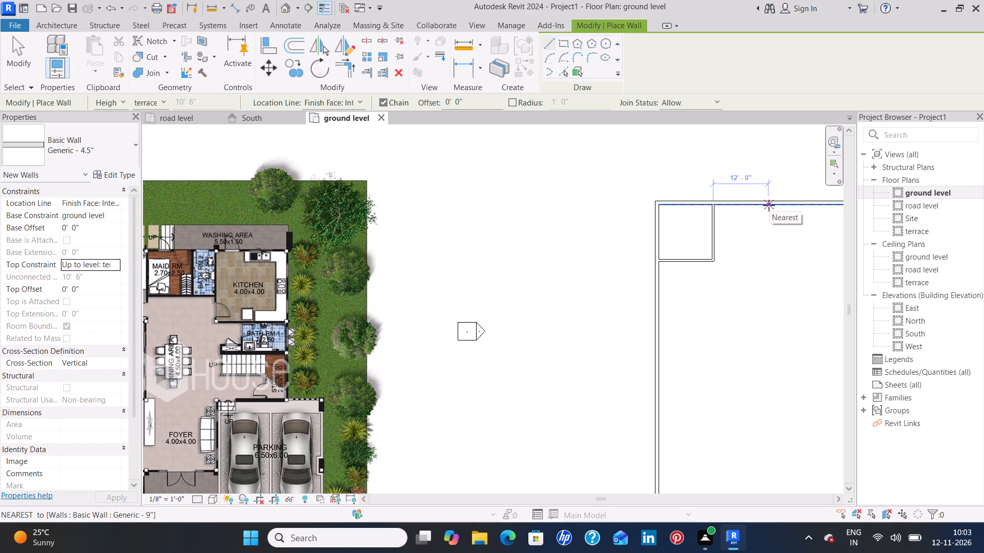
{"action": "scroll", "coordinate": [769, 205], "scroll_direction": "down", "scroll_amount": 1}
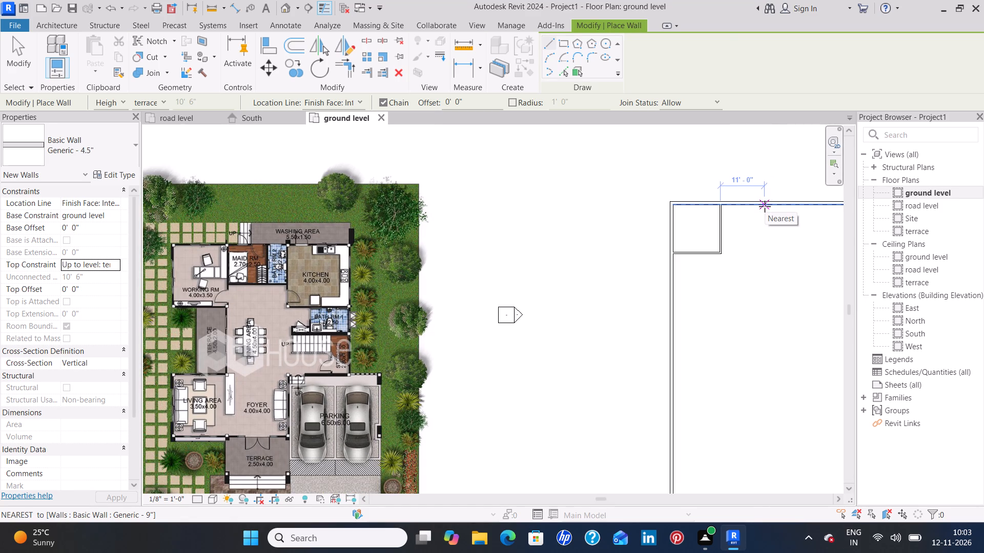
{"action": "scroll", "coordinate": [765, 206], "scroll_direction": "up", "scroll_amount": 1}
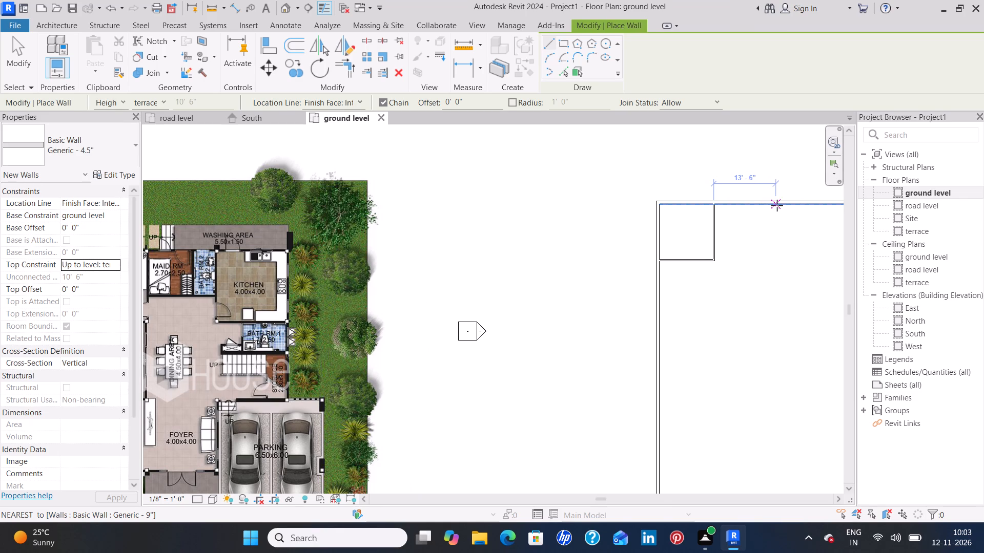
{"action": "left_click", "coordinate": [778, 206]}
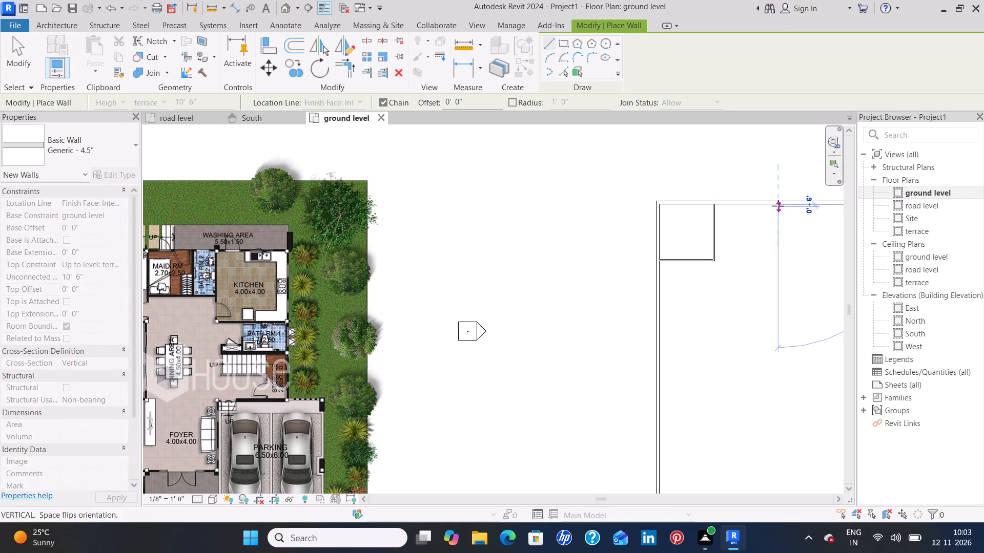
{"action": "left_click", "coordinate": [780, 250]}
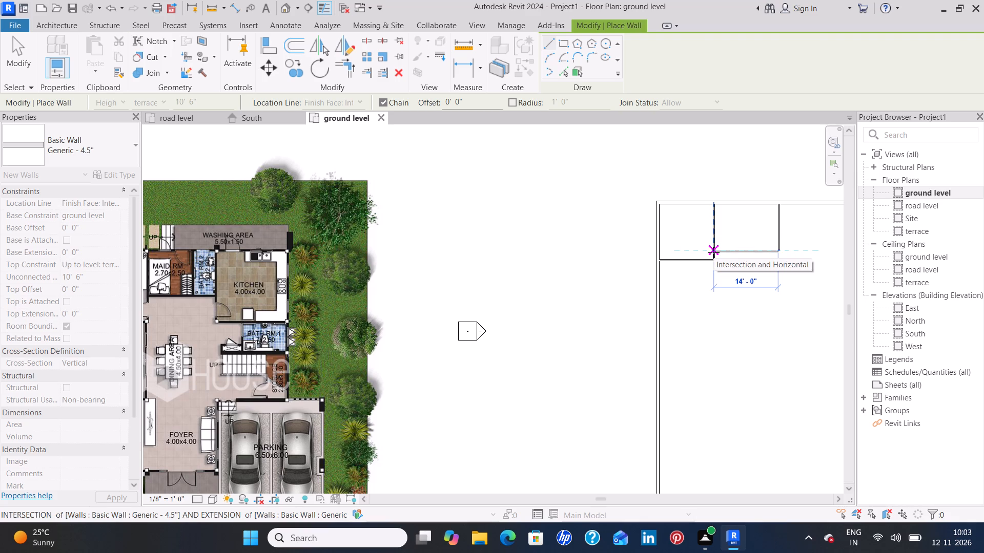
{"action": "left_click", "coordinate": [713, 252]}
{"action": "key", "text": "Escape"}
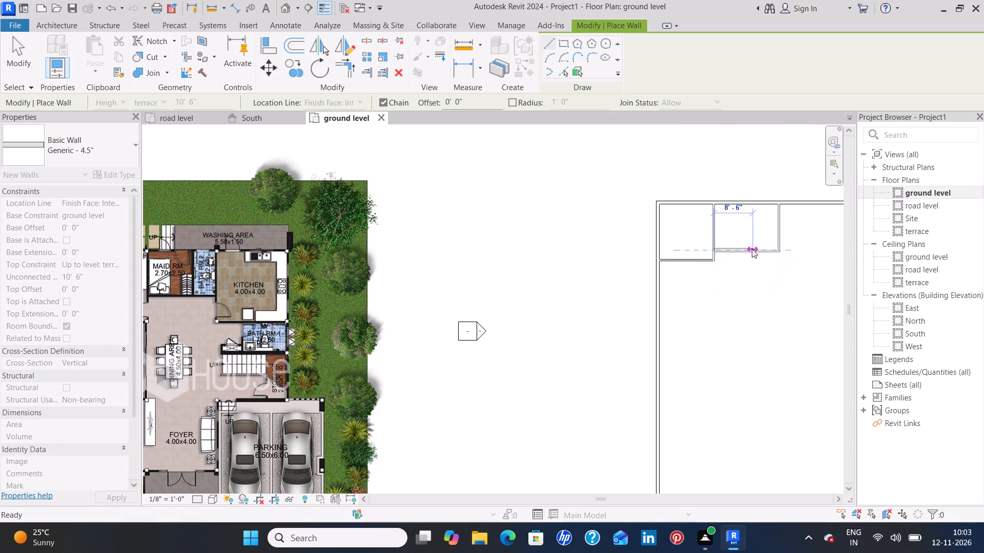
{"action": "key", "text": "Escape"}
Nudge the northwest corner room's south wall southward to 3' 6" beyond the adjacent room's south wall.
{"action": "left_click", "coordinate": [685, 258]}
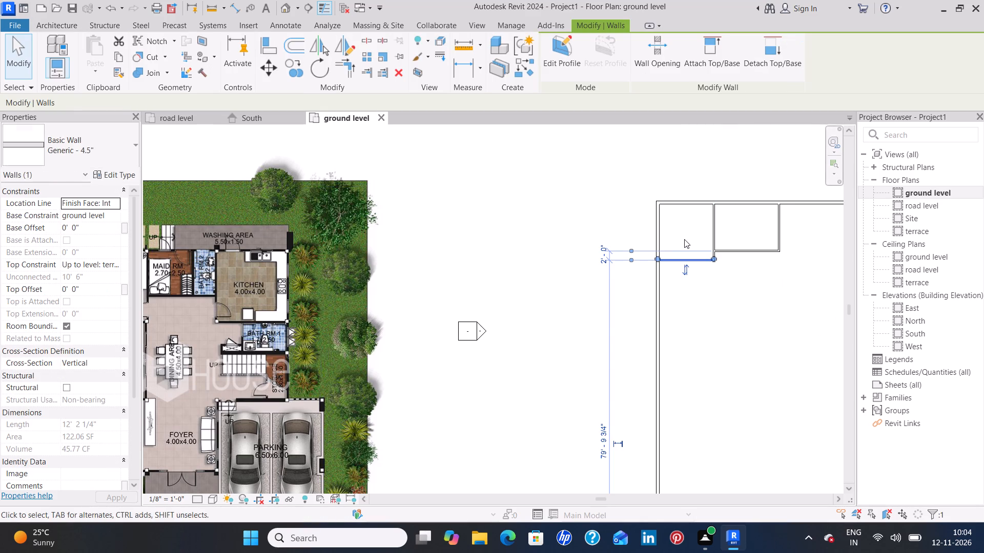
{"action": "key", "text": "Down"}
{"action": "key", "text": "Down"}
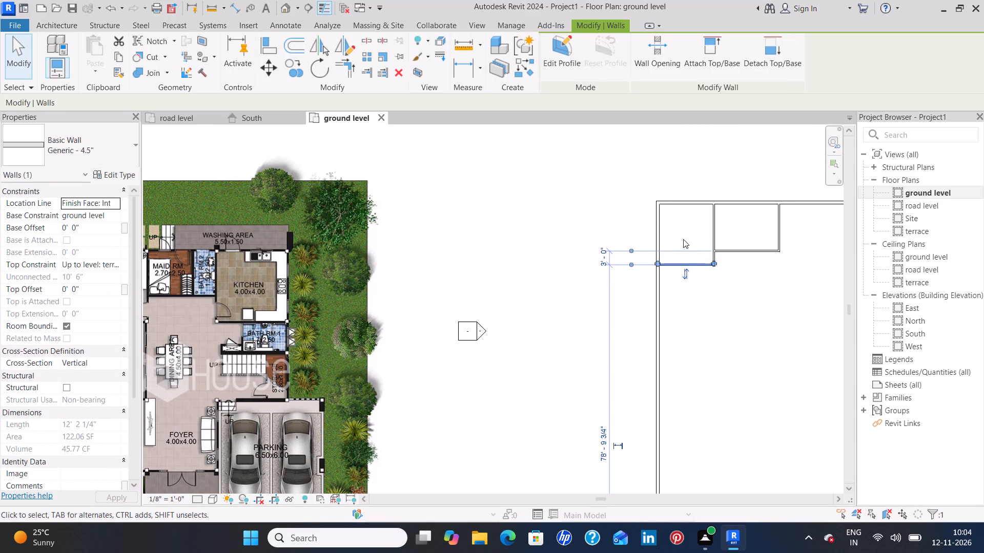
{"action": "key", "text": "Down"}
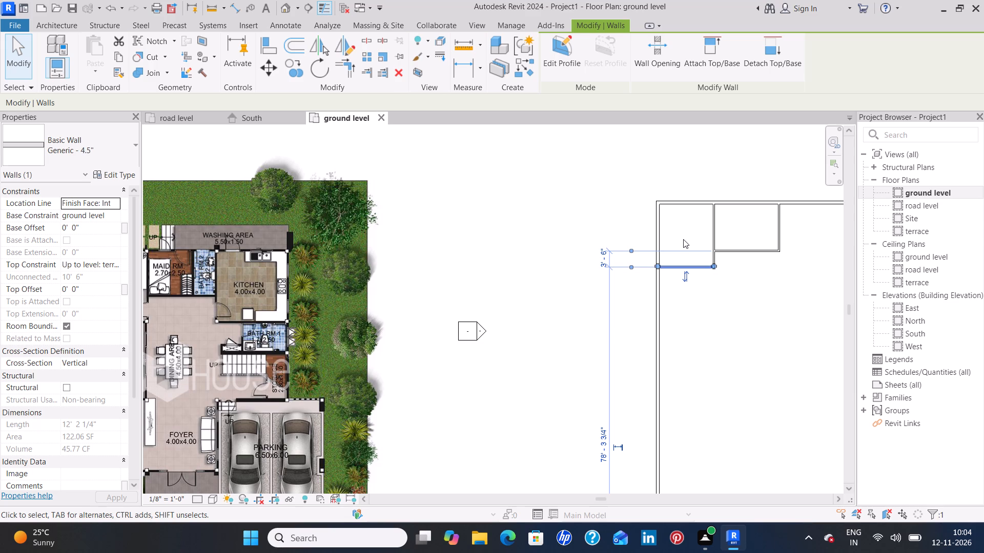
{"action": "left_click", "coordinate": [683, 239]}
Nudge the second room's east wall eastward until it is 16' 3 1/4" from the corner room's east wall.
{"action": "scroll", "coordinate": [754, 238], "scroll_direction": "up", "scroll_amount": 3}
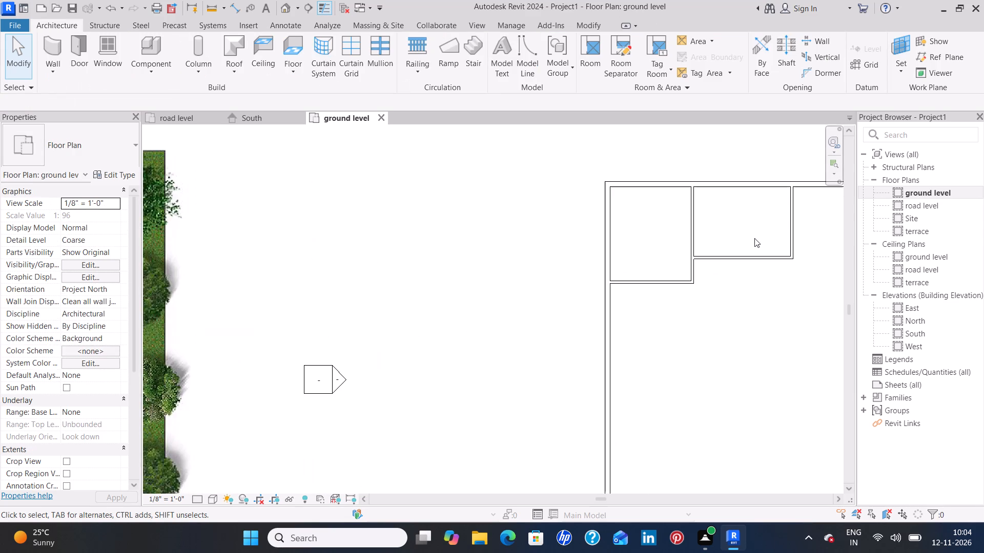
{"action": "middle_click_drag", "start_coordinate": [754, 238], "coordinate": [660, 262]}
{"action": "left_click", "coordinate": [691, 250]}
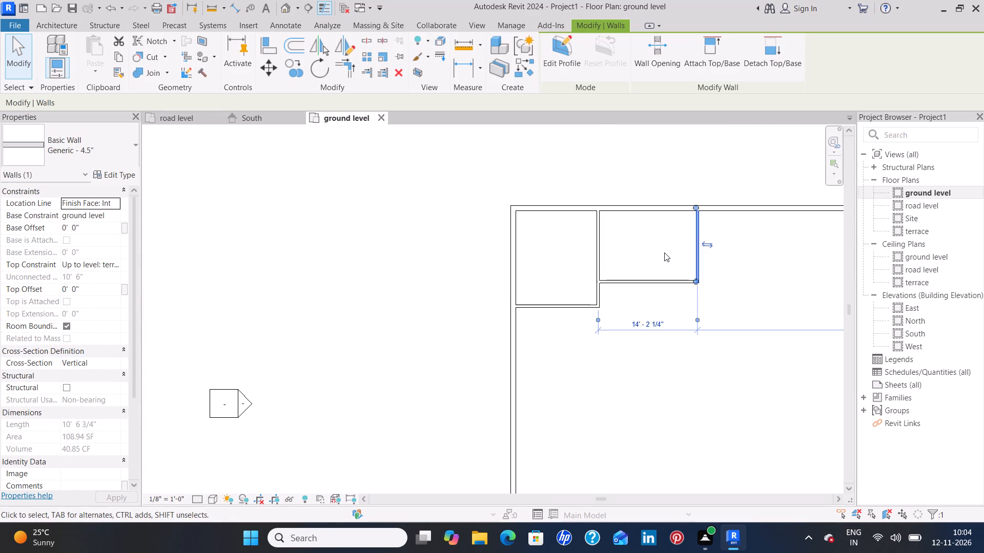
{"action": "key", "text": "Right"}
{"action": "key", "text": "Right"}
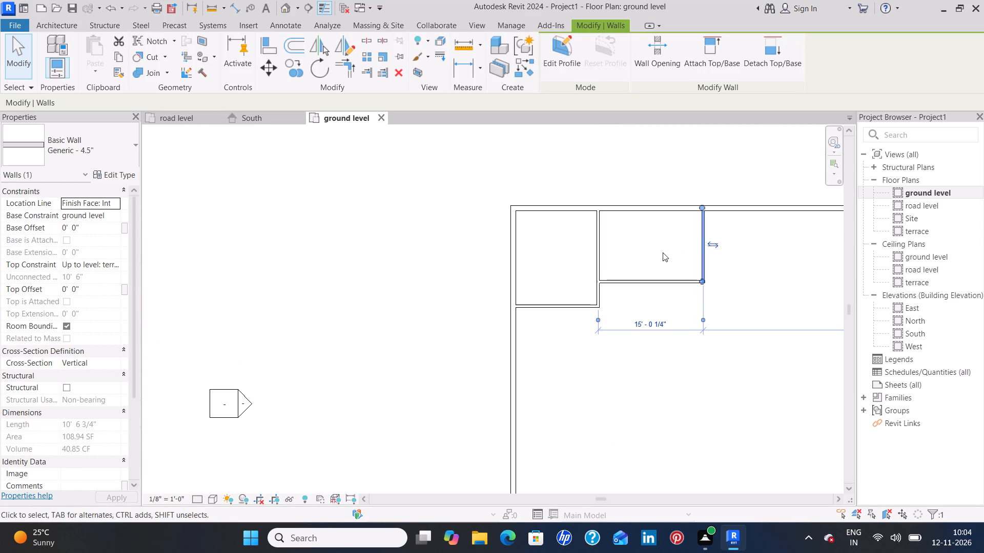
{"action": "key", "text": "Right"}
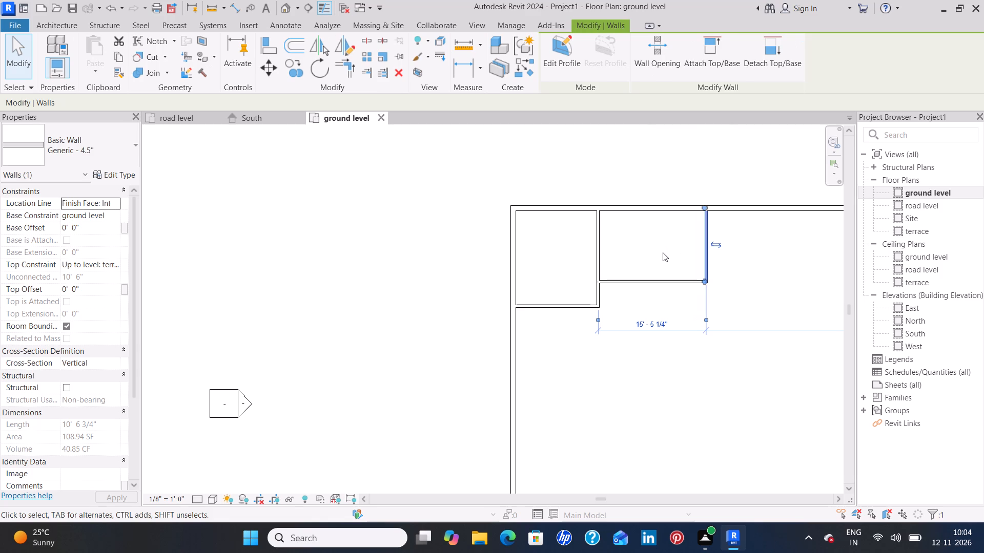
{"action": "key", "text": "Right"}
{"action": "key", "text": "Right"}
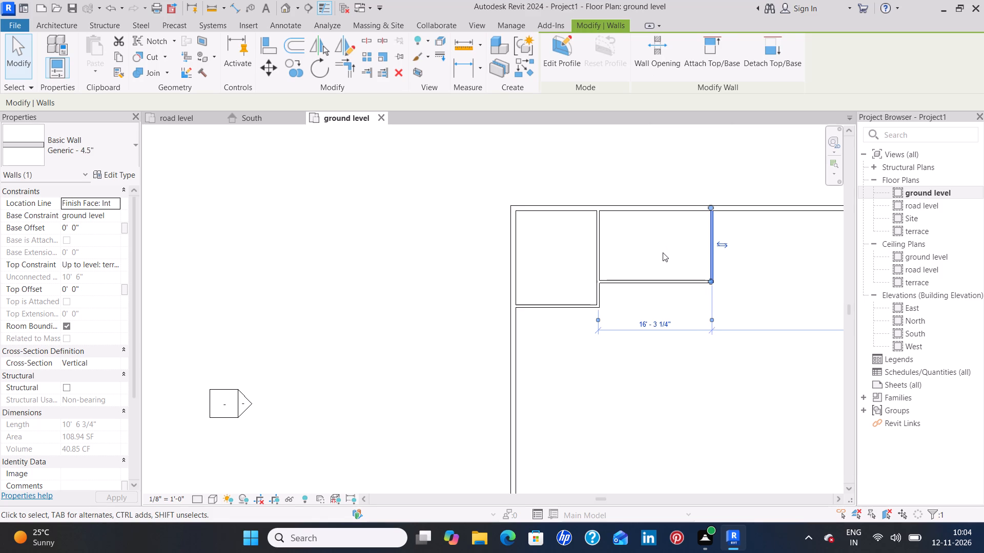
{"action": "left_click", "coordinate": [663, 252]}
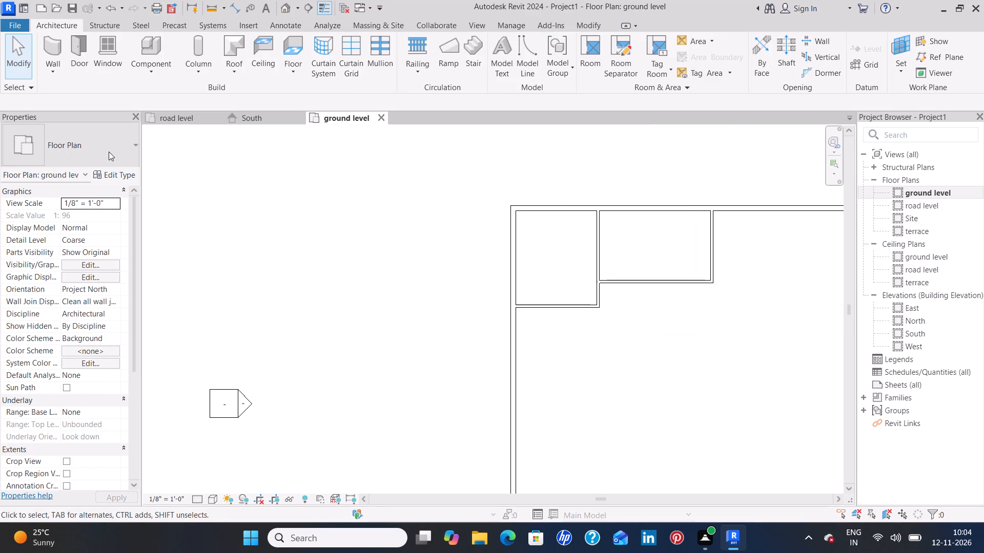
Divide the second room with a north-south 4.5" partition wall 10' long, placed about 6' from its east wall.
{"action": "left_click", "coordinate": [52, 47]}
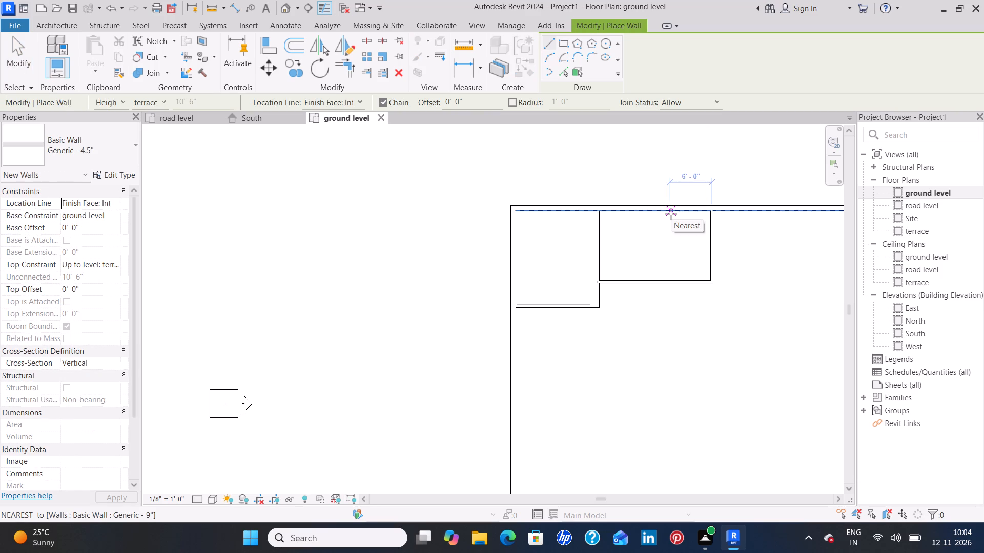
{"action": "left_click", "coordinate": [671, 214]}
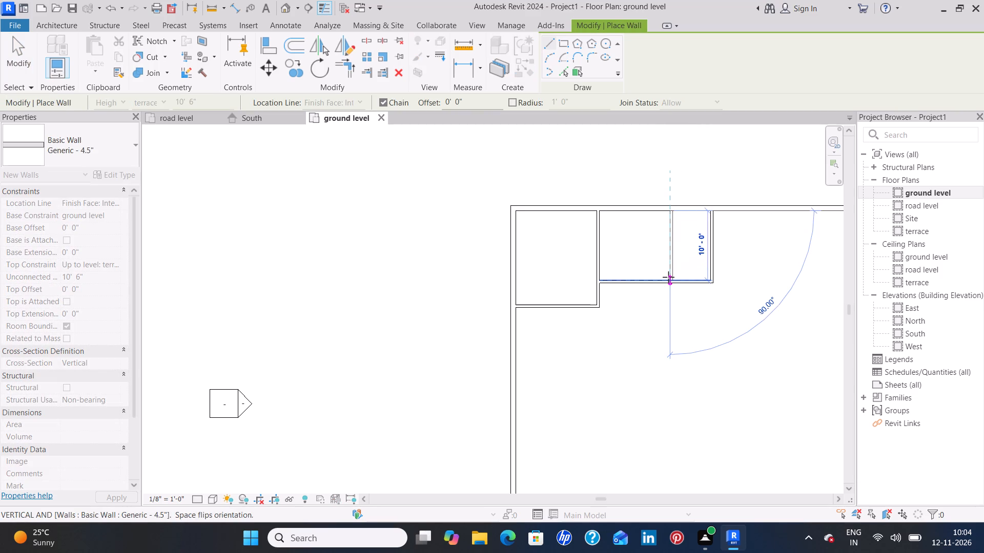
{"action": "left_click", "coordinate": [668, 277]}
{"action": "key", "text": "Escape"}
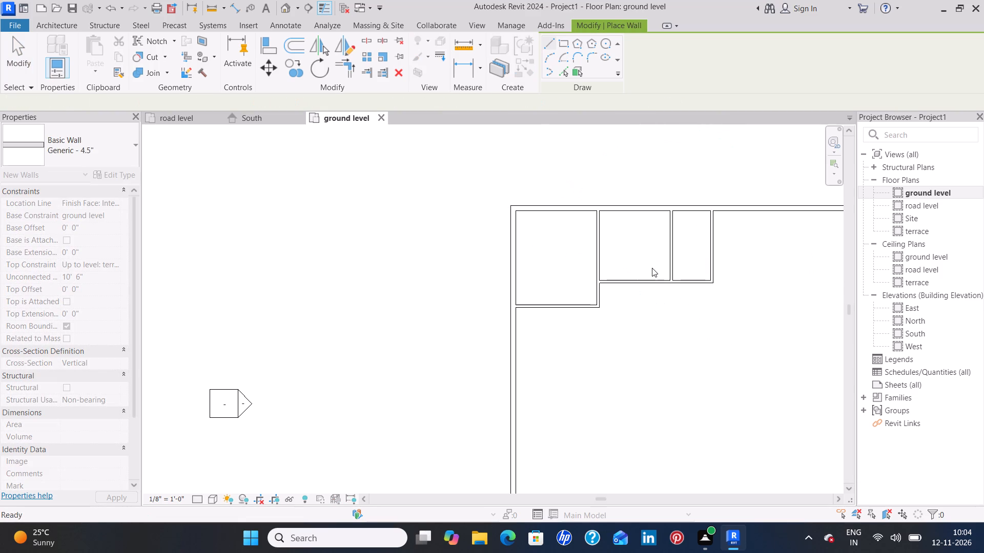
Enclose a third room adjoining the second on the east with 4.5" walls, about 12' 2 1/4" wide and 13' 6" deep from the north wall.
{"action": "scroll", "coordinate": [652, 268], "scroll_direction": "down", "scroll_amount": 4}
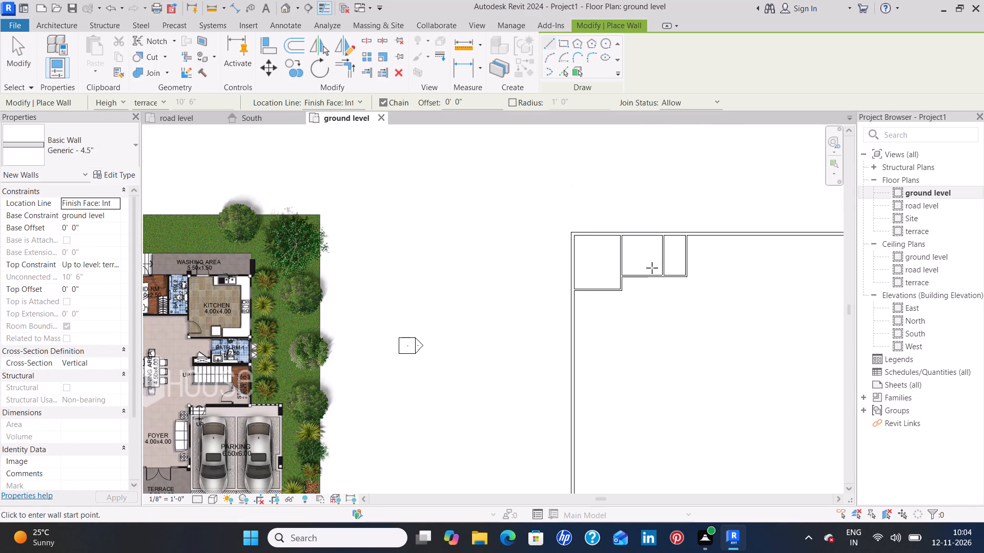
{"action": "scroll", "coordinate": [652, 268], "scroll_direction": "down", "scroll_amount": 1}
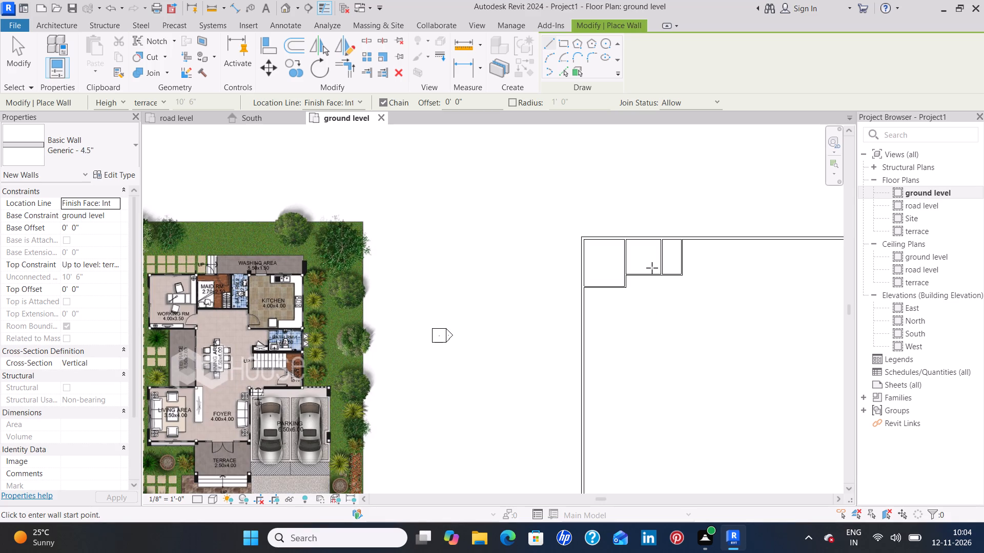
{"action": "scroll", "coordinate": [652, 268], "scroll_direction": "up", "scroll_amount": 1}
{"action": "scroll", "coordinate": [652, 268], "scroll_direction": "down", "scroll_amount": 1}
{"action": "left_click", "coordinate": [724, 241]}
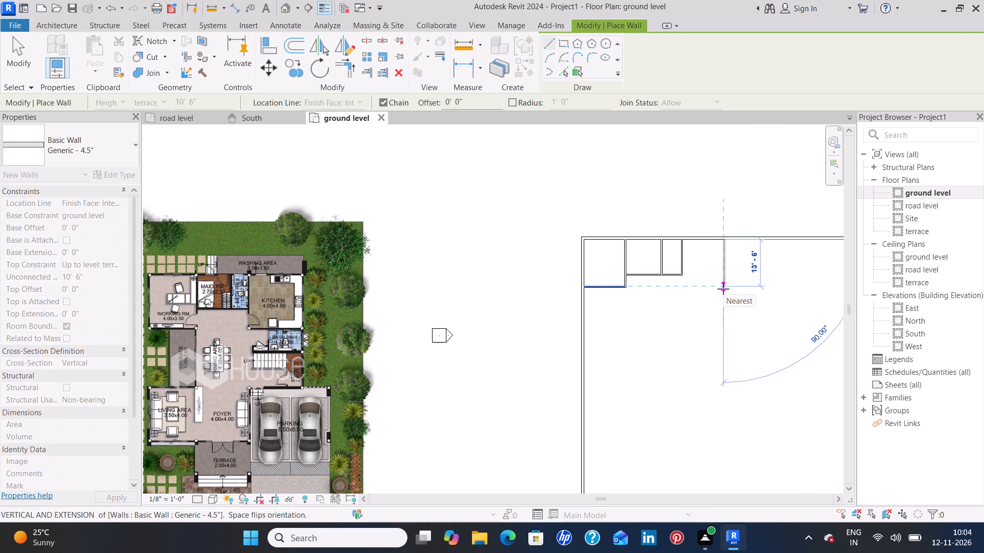
{"action": "left_click", "coordinate": [723, 289]}
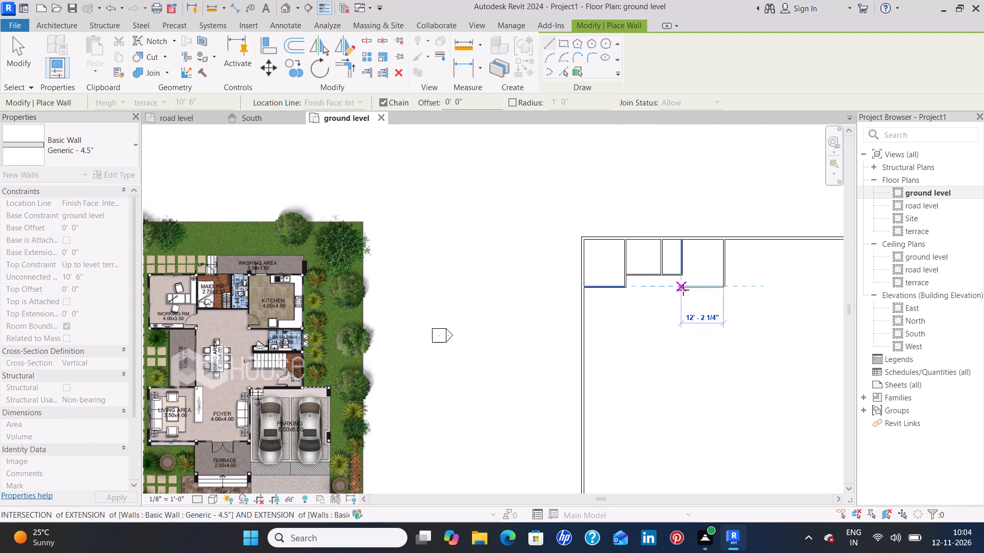
{"action": "left_click", "coordinate": [683, 290]}
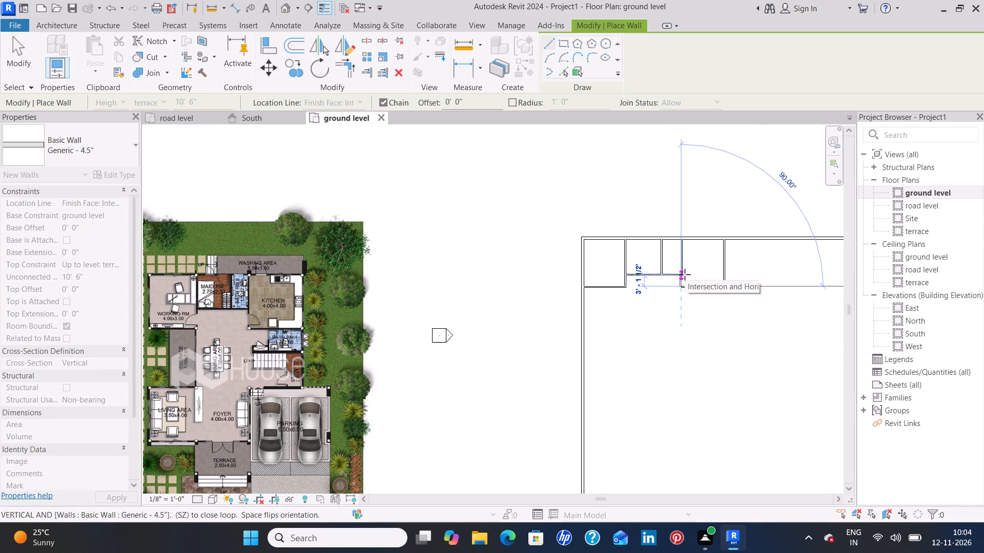
{"action": "key", "text": "space"}
{"action": "left_click", "coordinate": [685, 274]}
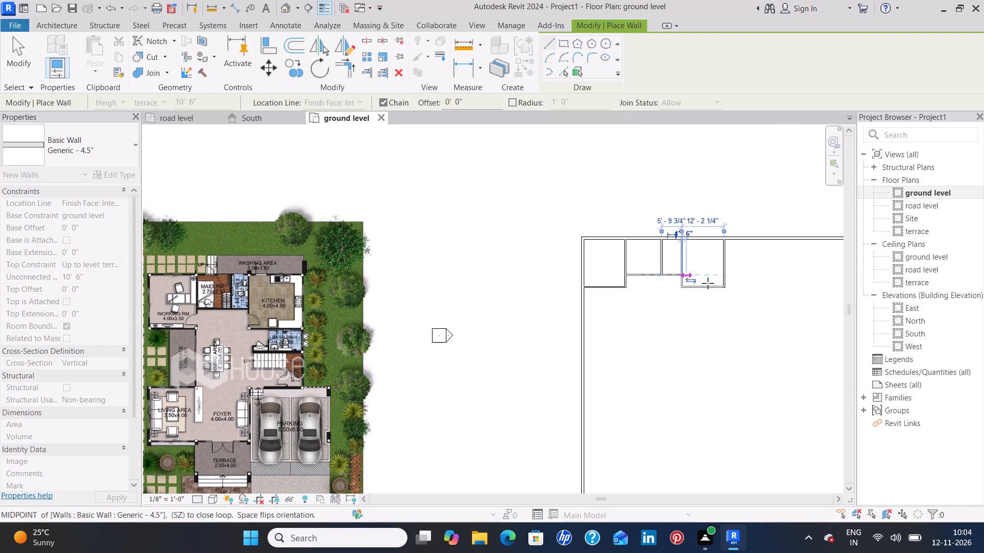
{"action": "key", "text": "Escape"}
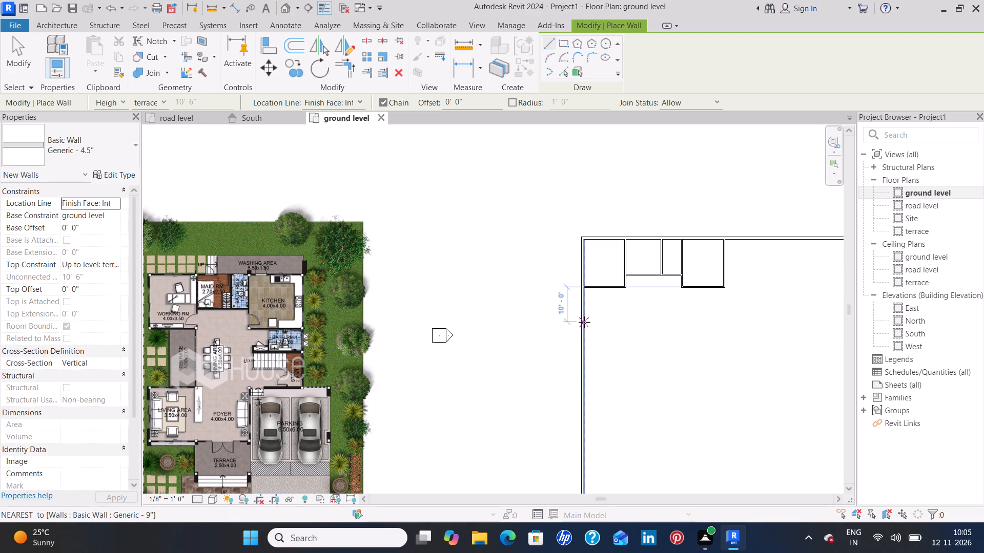
Enclose a room against the west wall, 10' south of the corner room, with 4.5" walls about 11' 7 1/2" wide and 16' 2 1/4" long.
{"action": "left_click", "coordinate": [584, 322]}
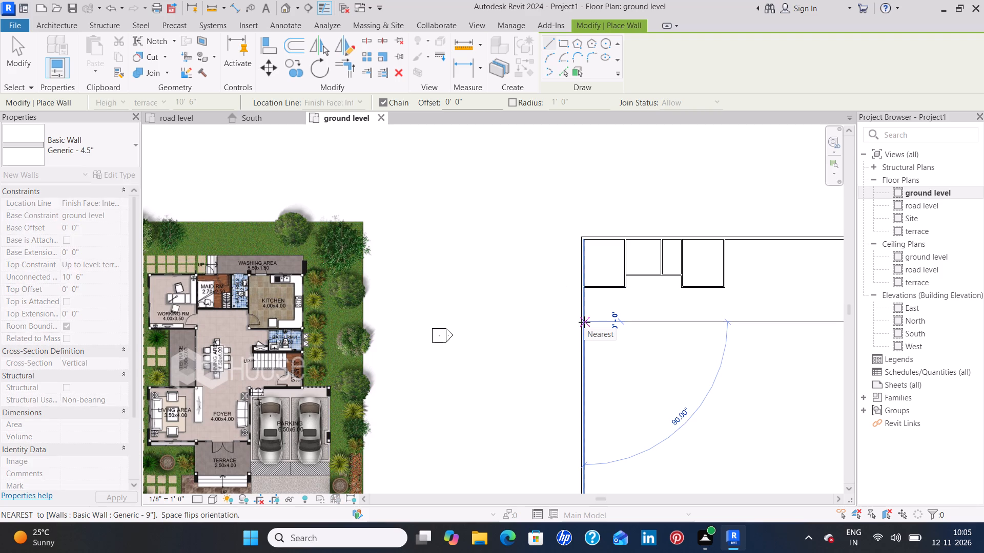
{"action": "left_click", "coordinate": [624, 322]}
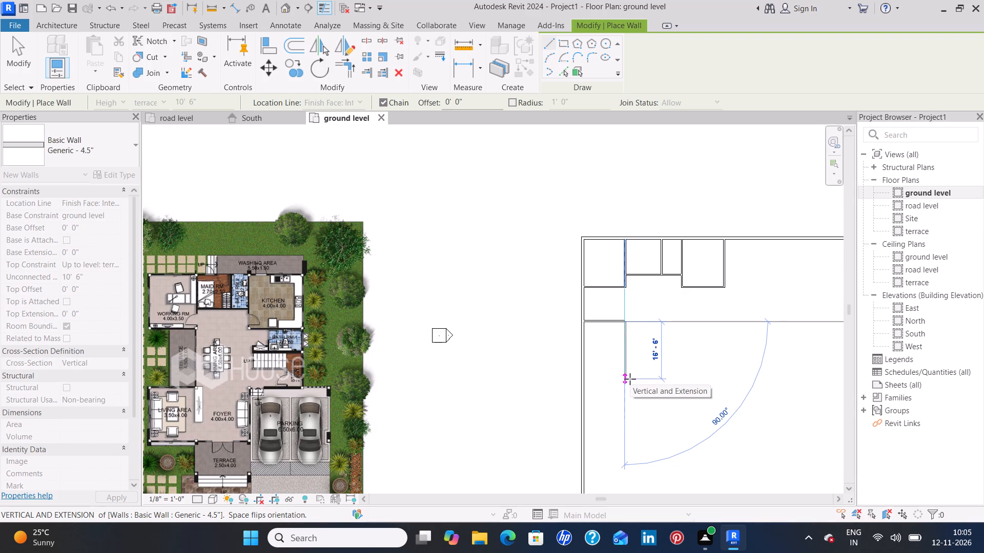
{"action": "left_click", "coordinate": [629, 377]}
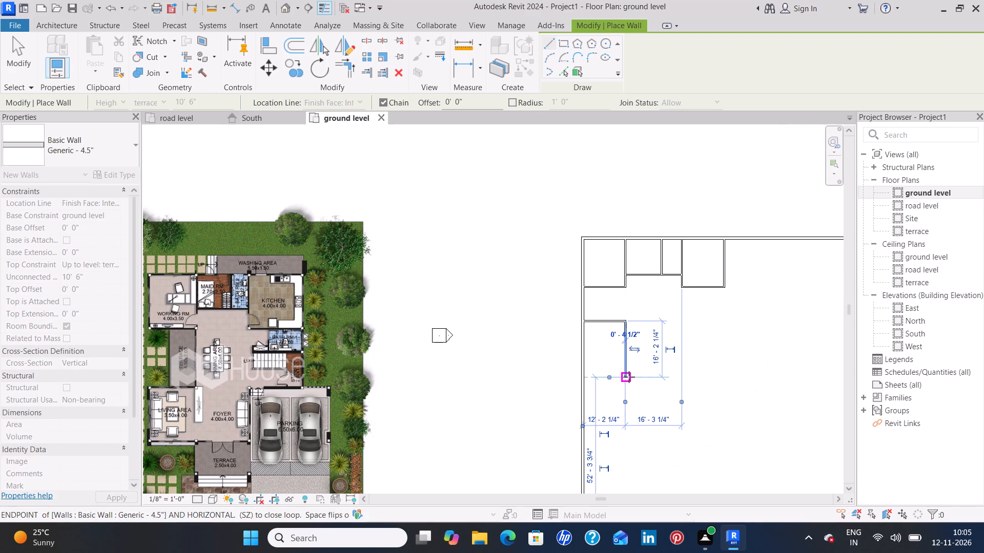
{"action": "left_click", "coordinate": [587, 377]}
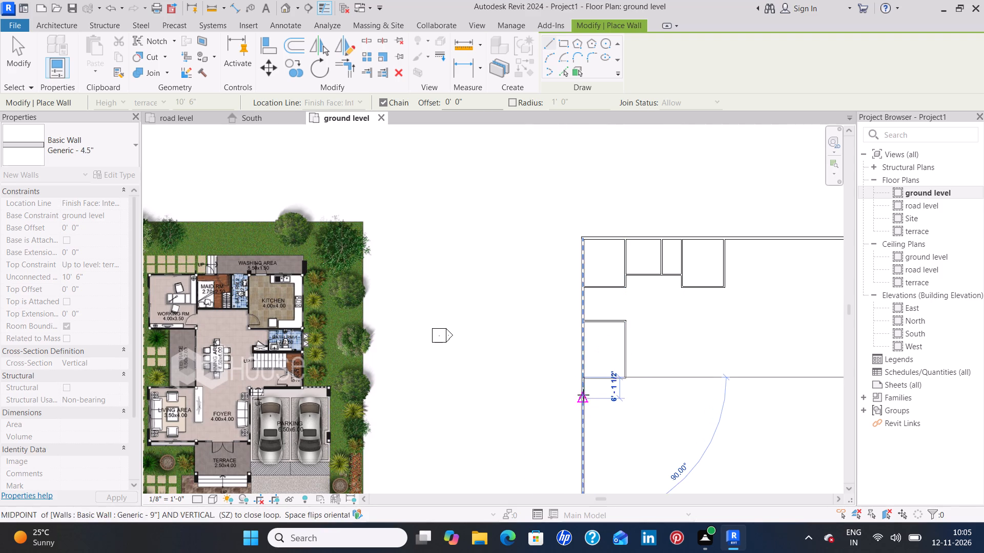
{"action": "key", "text": "Escape"}
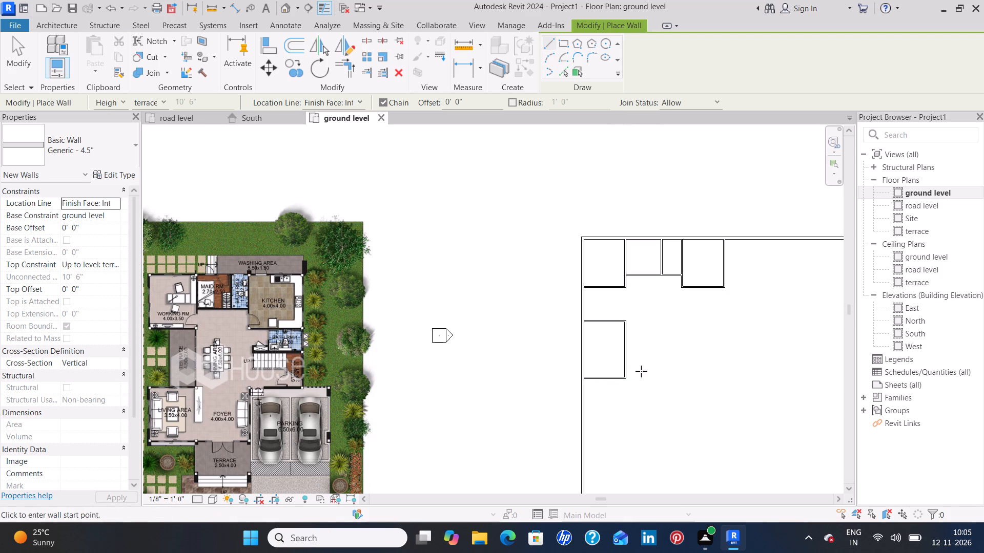
Draw 4.5" walls from the west room's southeast corner, 15' 10 3/4" east and 16' 4 1/2" north, level with that room's north wall.
{"action": "left_click", "coordinate": [627, 378]}
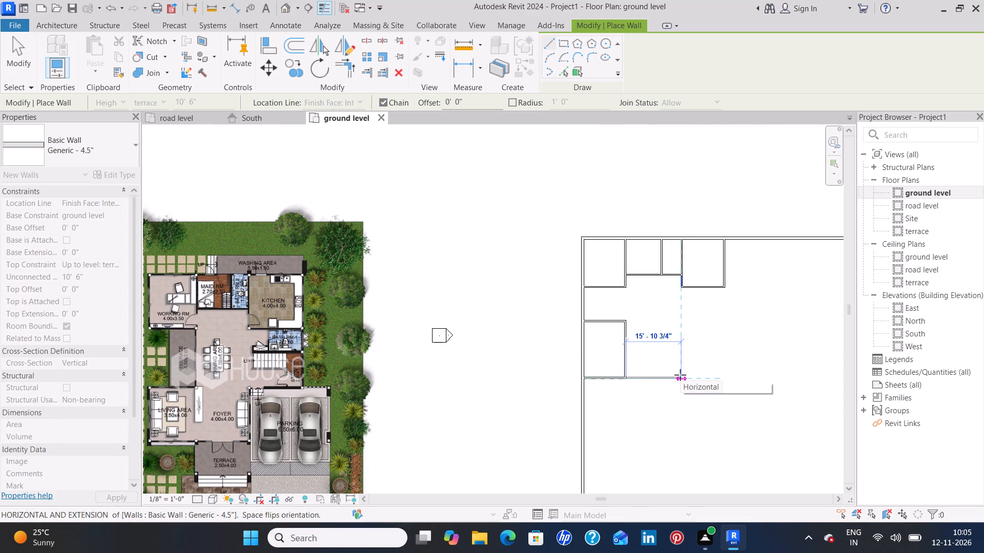
{"action": "left_click", "coordinate": [680, 375]}
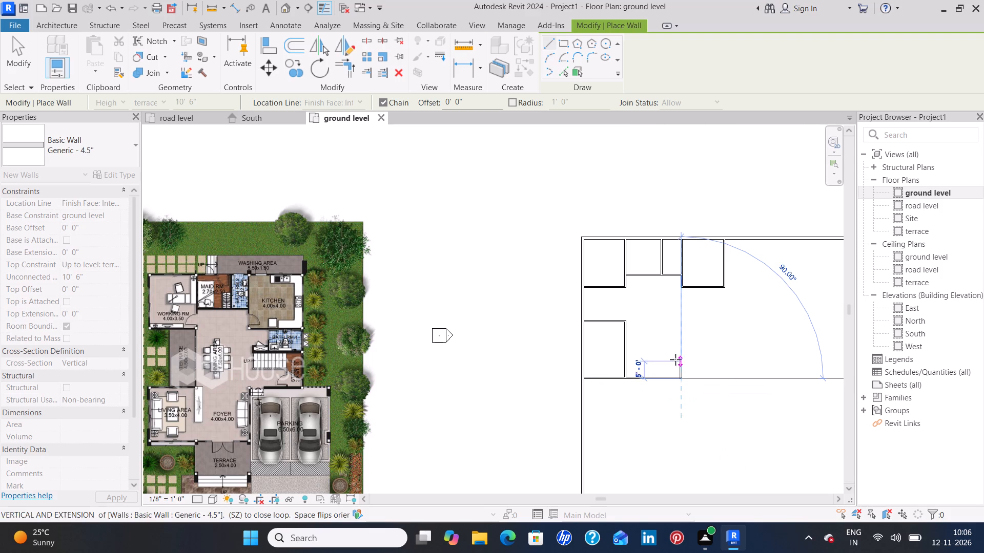
{"action": "left_click", "coordinate": [681, 323]}
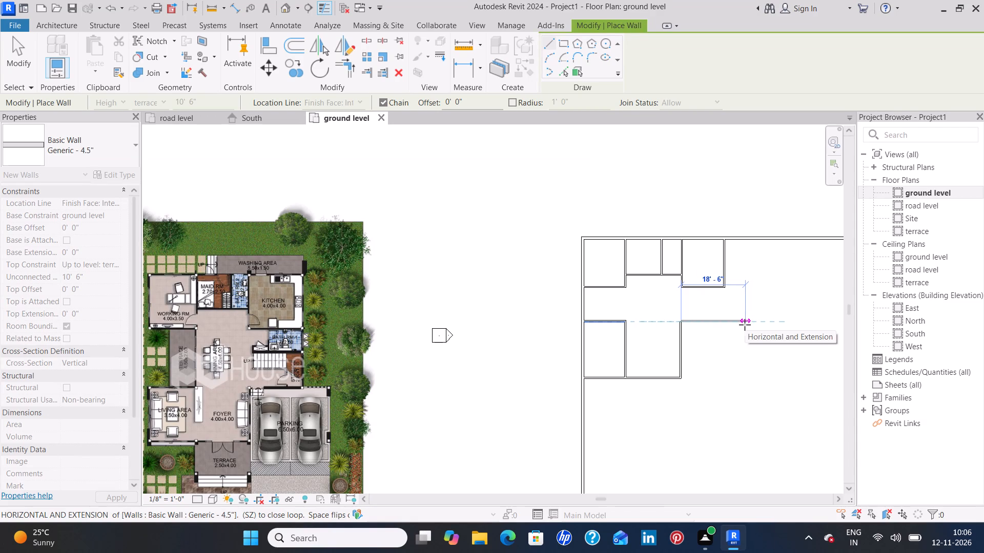
Enclose a room adjoining on the east with 4.5" walls, 18' 6" wide and about 22' 10 1/2" long, running its west wall 20' 6" north.
{"action": "left_click", "coordinate": [745, 325]}
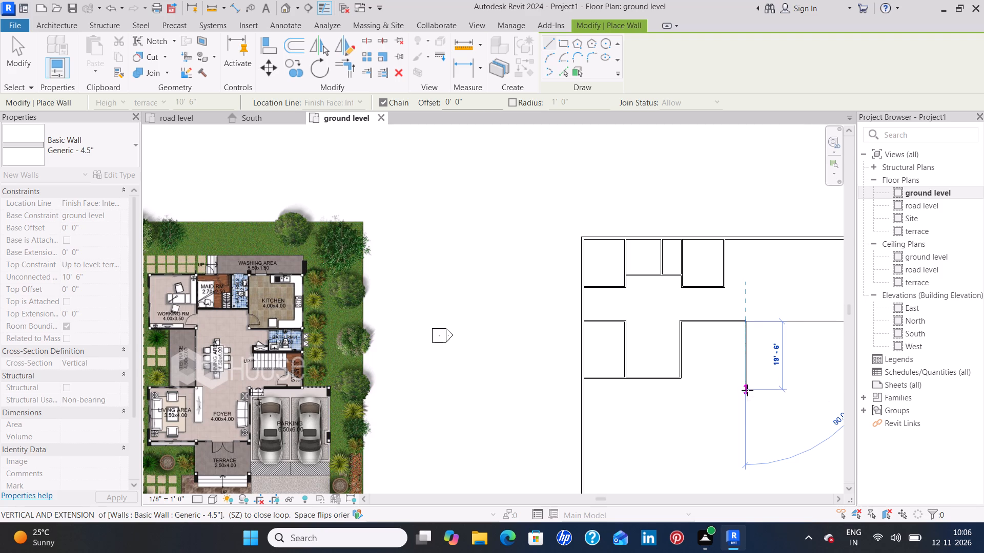
{"action": "left_click", "coordinate": [747, 400]}
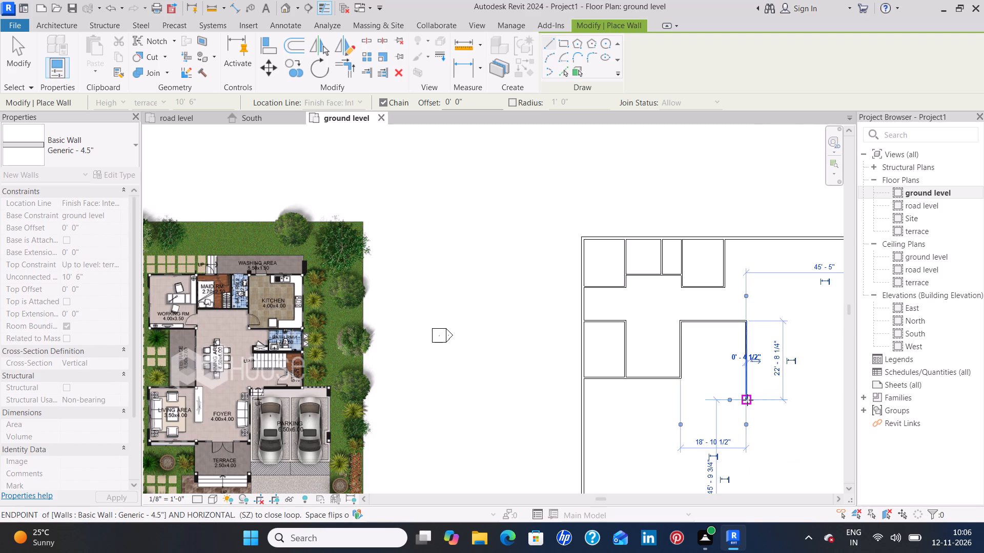
{"action": "left_click", "coordinate": [682, 398]}
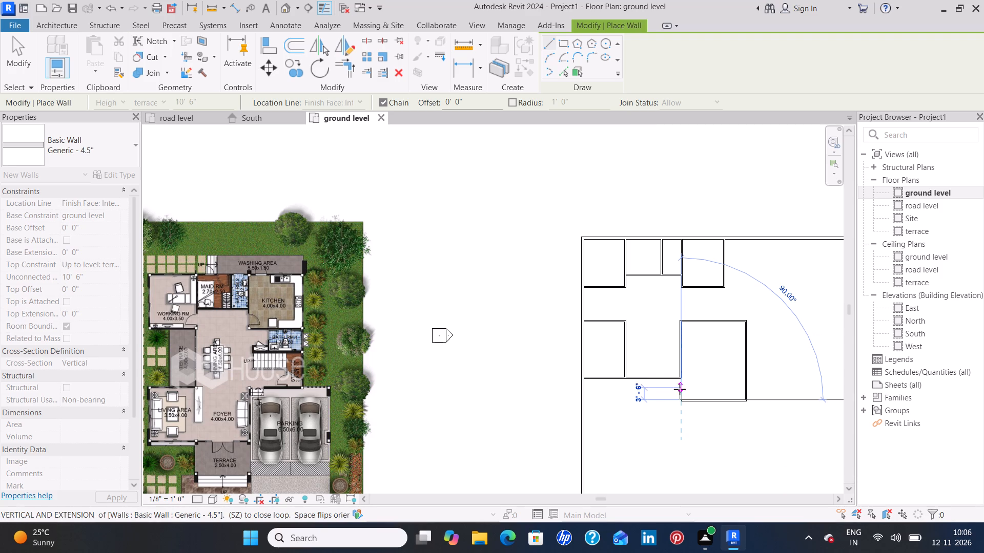
{"action": "key", "text": "space"}
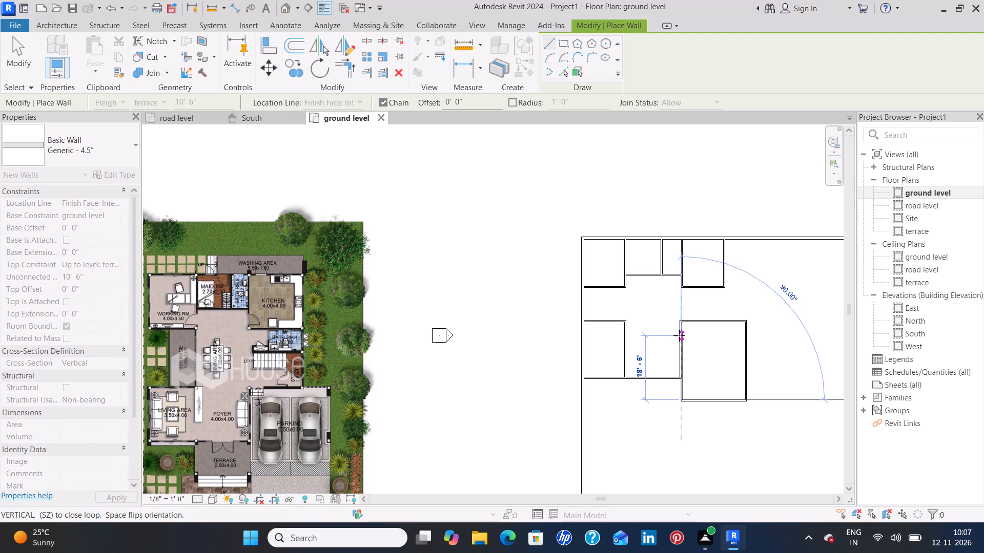
{"action": "scroll", "coordinate": [679, 332], "scroll_direction": "up", "scroll_amount": 7}
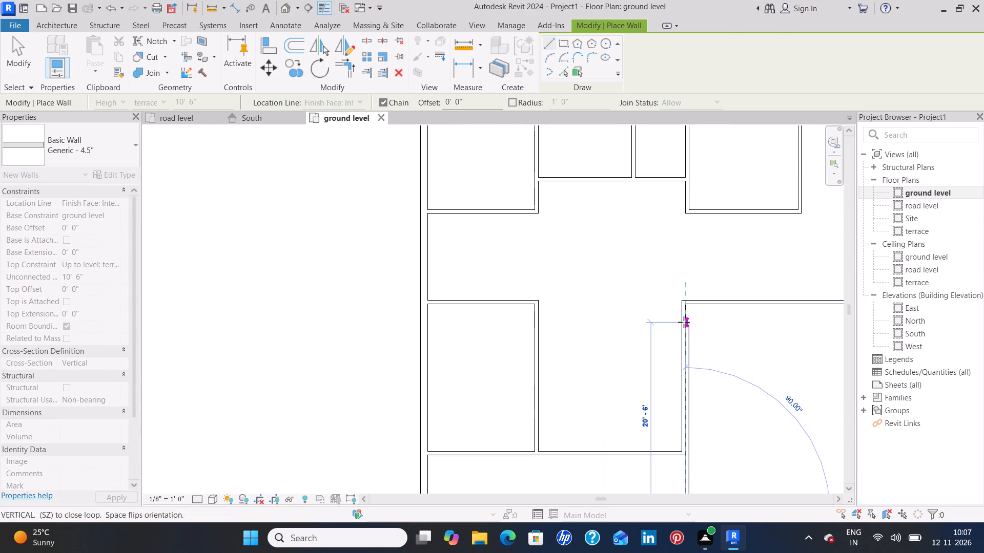
{"action": "left_click", "coordinate": [684, 322]}
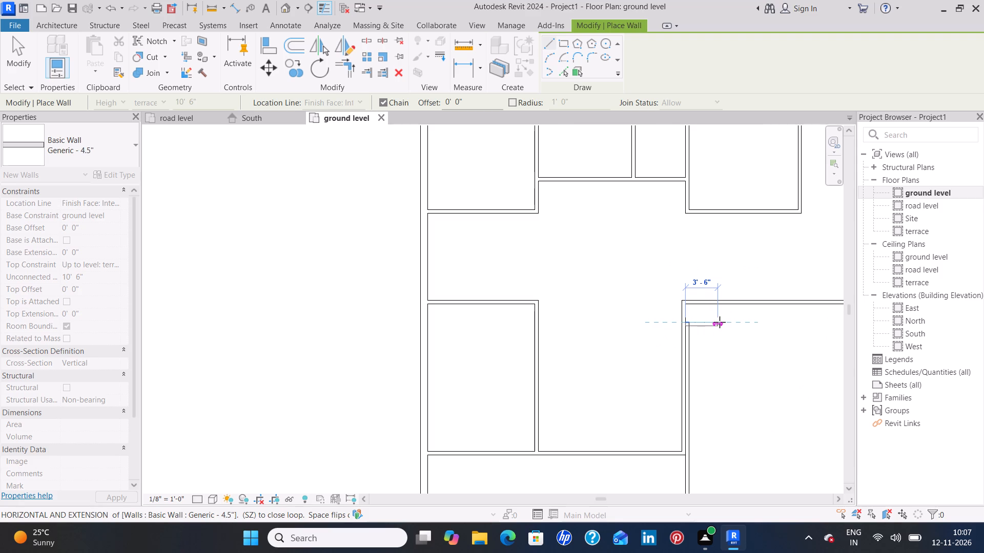
Box off a small rectangle in the new room's northwest corner with 4.5" walls, its east side 14' 6" from the room's east wall.
{"action": "left_click", "coordinate": [722, 323]}
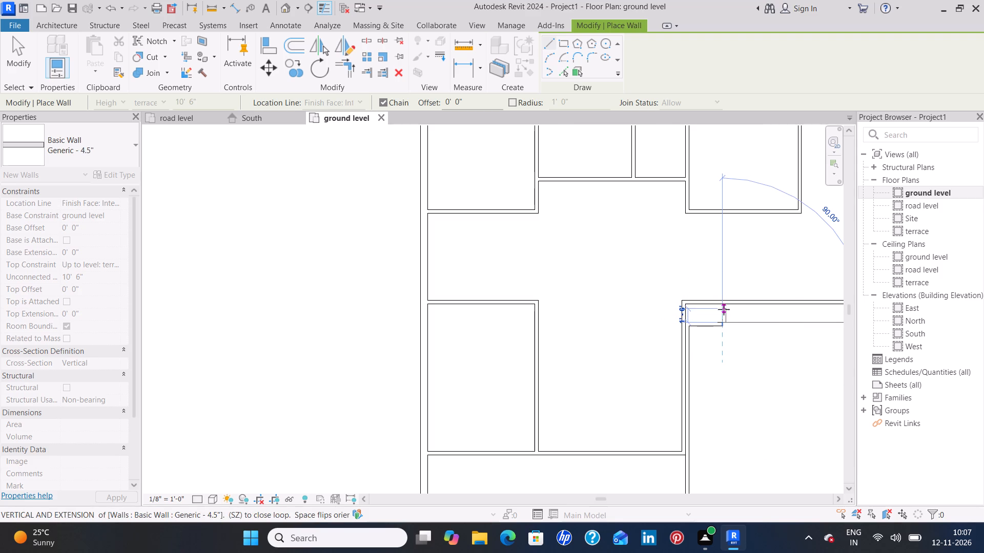
{"action": "left_click", "coordinate": [724, 303]}
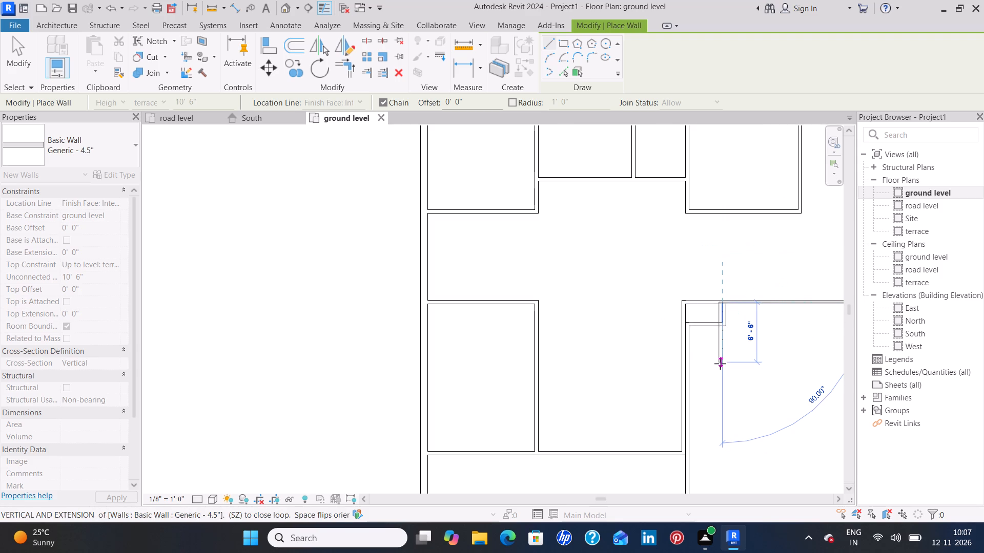
{"action": "key", "text": "Escape"}
{"action": "scroll", "coordinate": [723, 360], "scroll_direction": "down", "scroll_amount": 5}
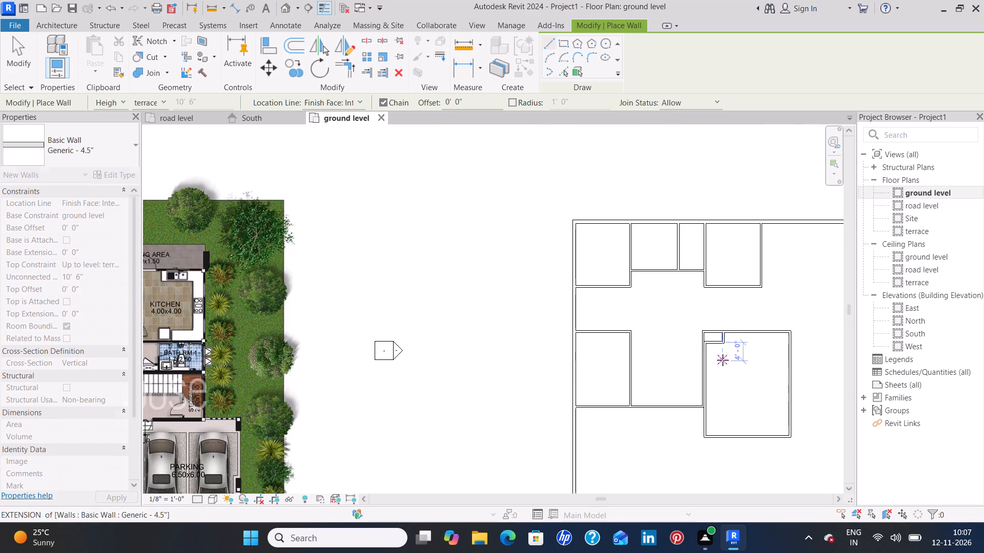
{"action": "scroll", "coordinate": [743, 416], "scroll_direction": "down", "scroll_amount": 2}
{"action": "middle_click_drag", "start_coordinate": [733, 401], "coordinate": [731, 397]}
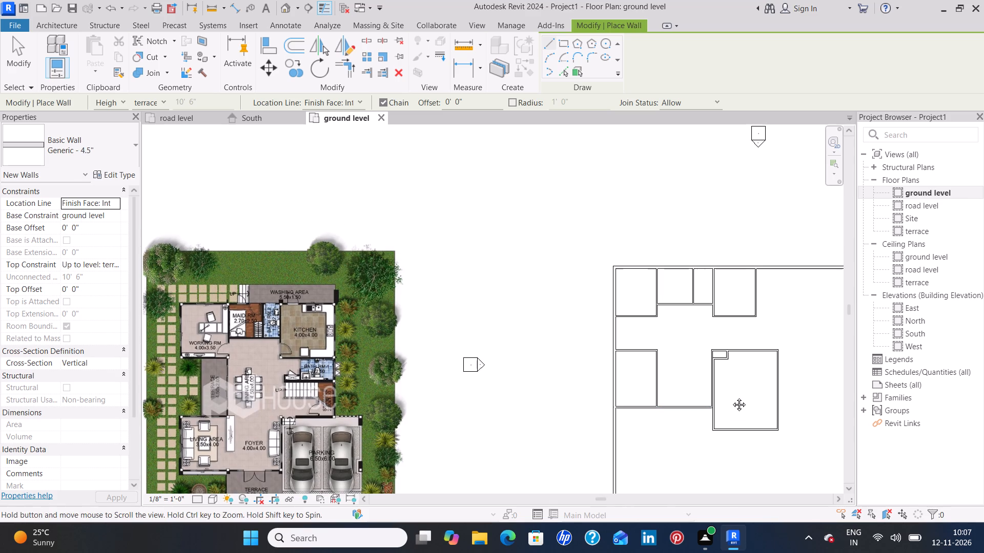
{"action": "middle_click_drag", "start_coordinate": [731, 397], "coordinate": [725, 356]}
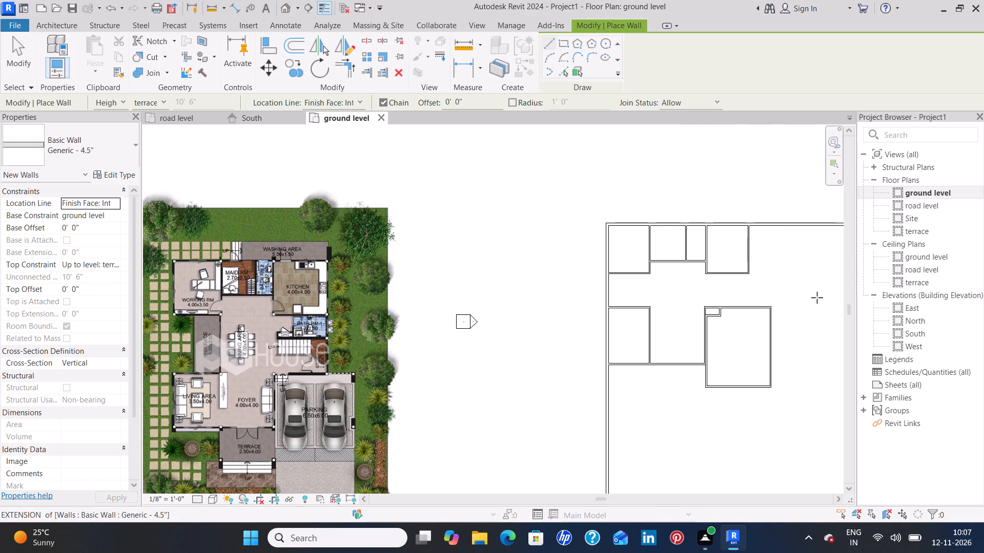
{"action": "key", "text": "Escape"}
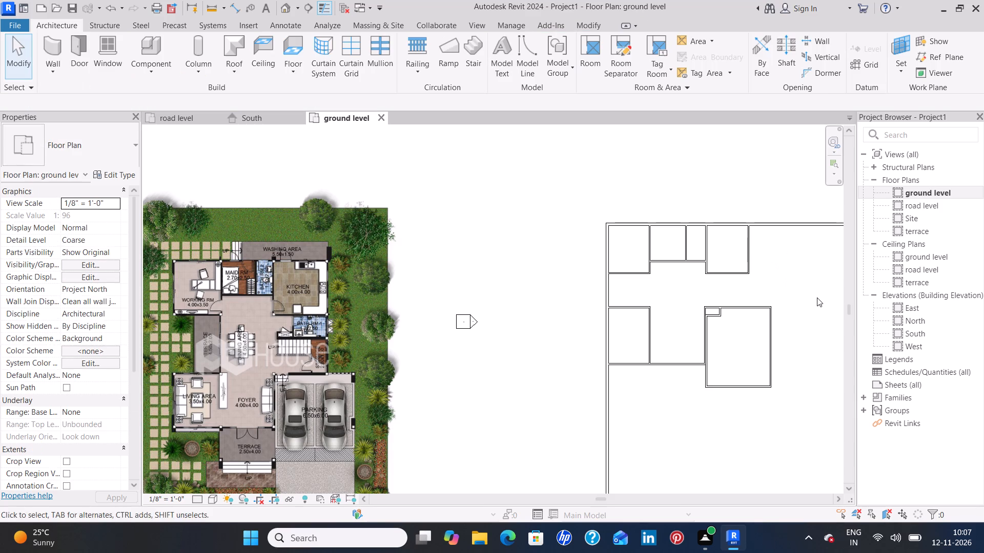
Delete the 4.5" east walls of the third northern room and the large southeast room, plus the west room's south wall.
{"action": "left_click", "coordinate": [750, 263]}
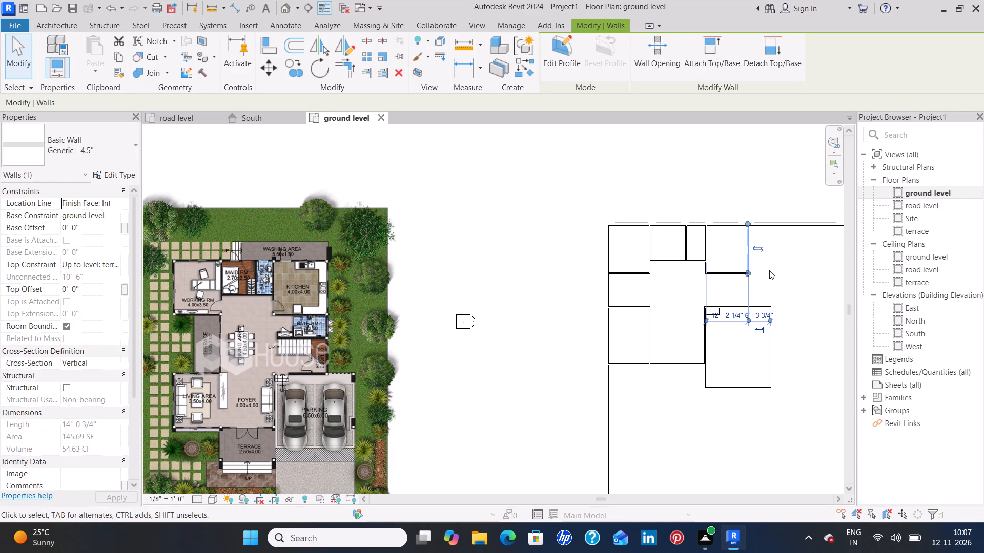
{"action": "key", "text": "Delete"}
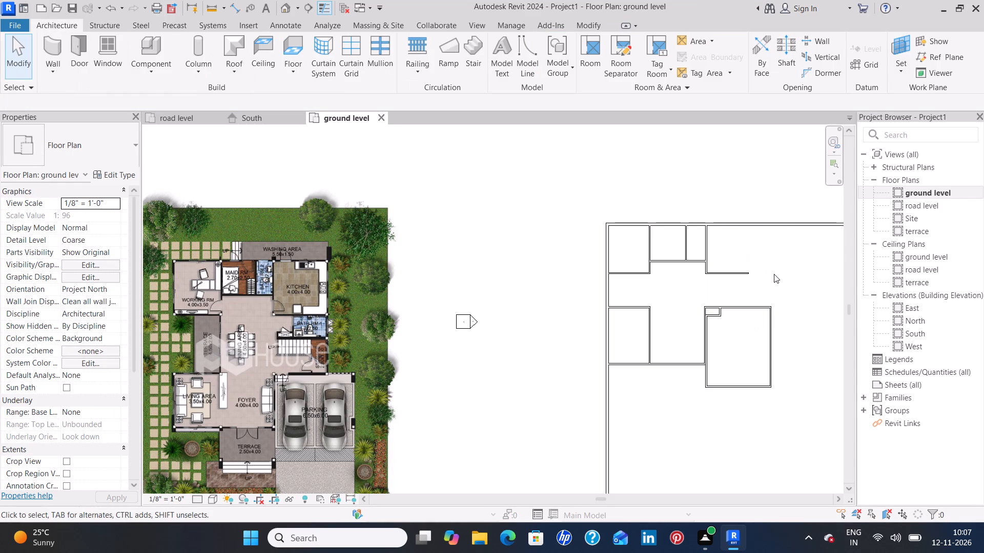
{"action": "left_click", "coordinate": [769, 339]}
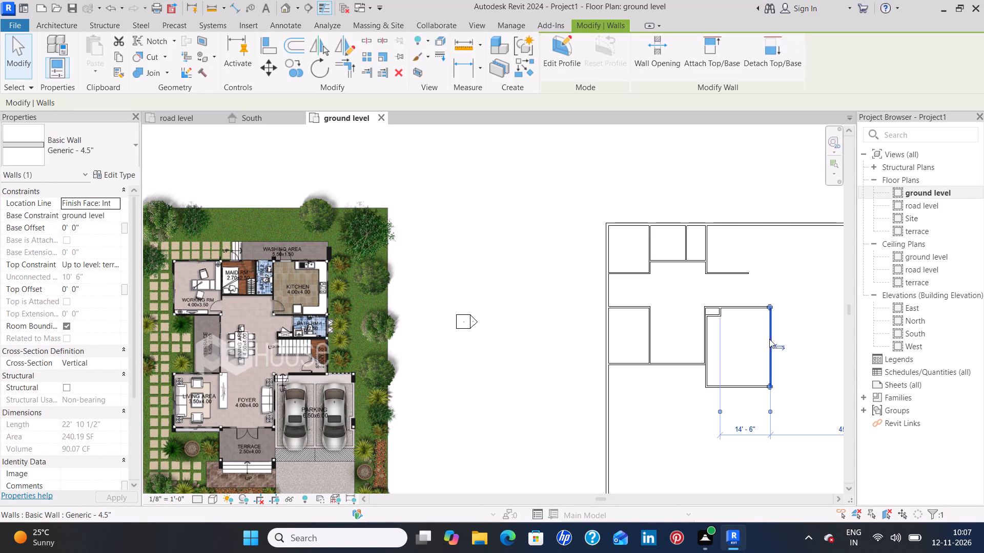
{"action": "key", "text": "Delete"}
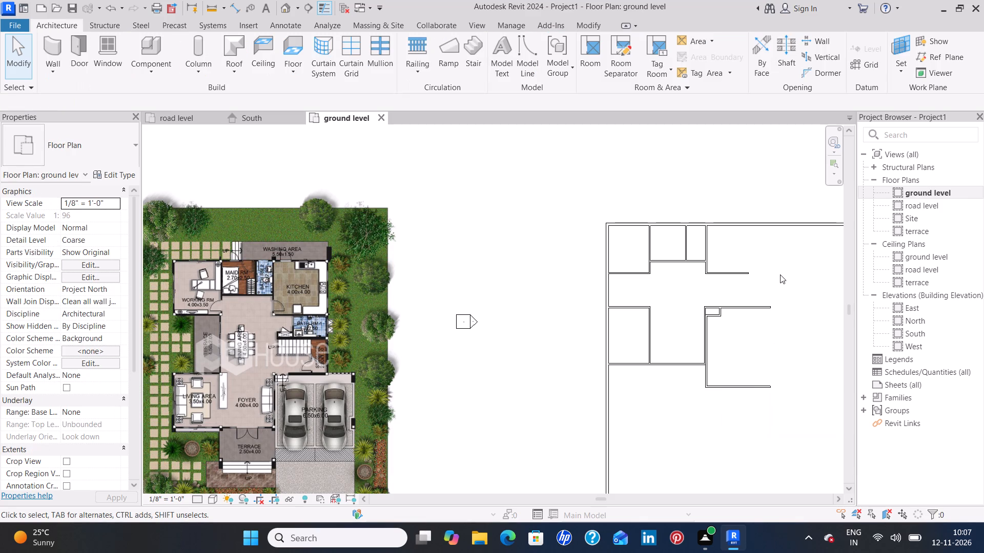
{"action": "left_click", "coordinate": [635, 362]}
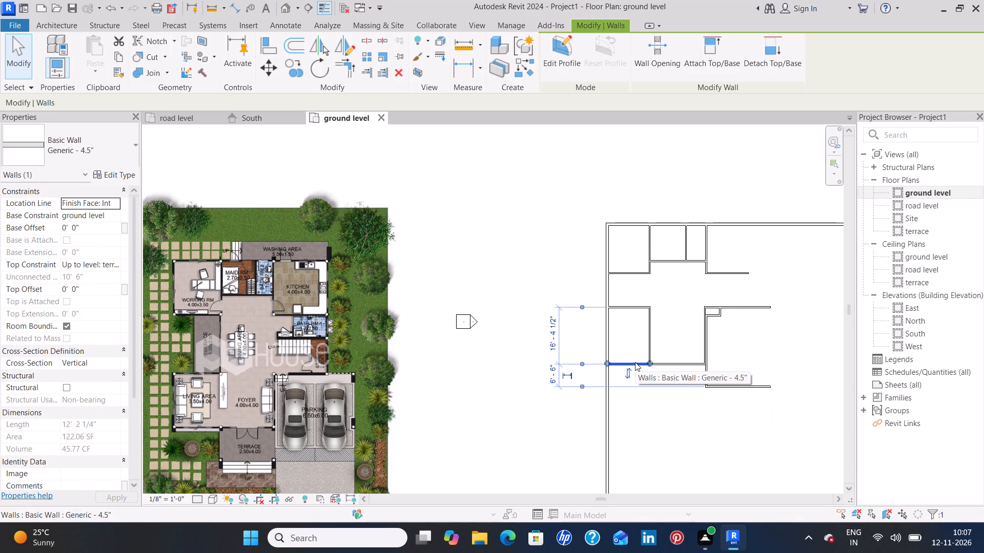
{"action": "key", "text": "Delete"}
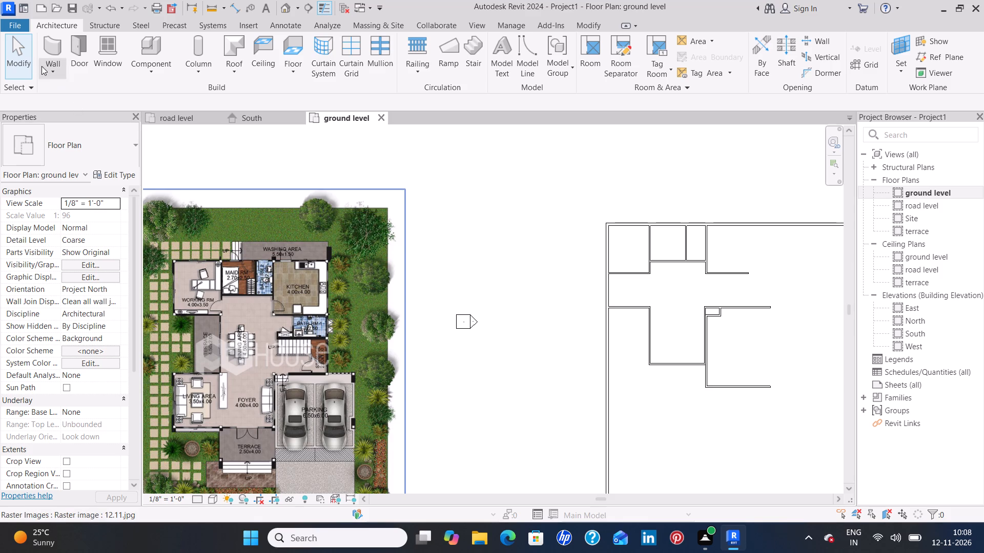
Close the west room's south side with a Generic - 9" wall, about 12' 4 1/2" long to the exterior wall, thickened toward the north.
{"action": "left_click", "coordinate": [58, 41]}
{"action": "left_click", "coordinate": [118, 163]}
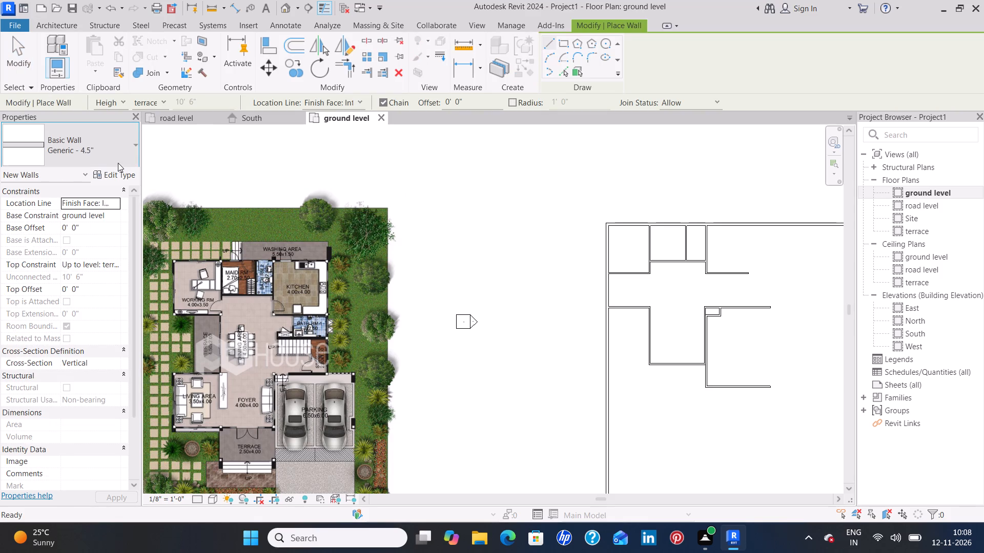
{"action": "left_click", "coordinate": [75, 367]}
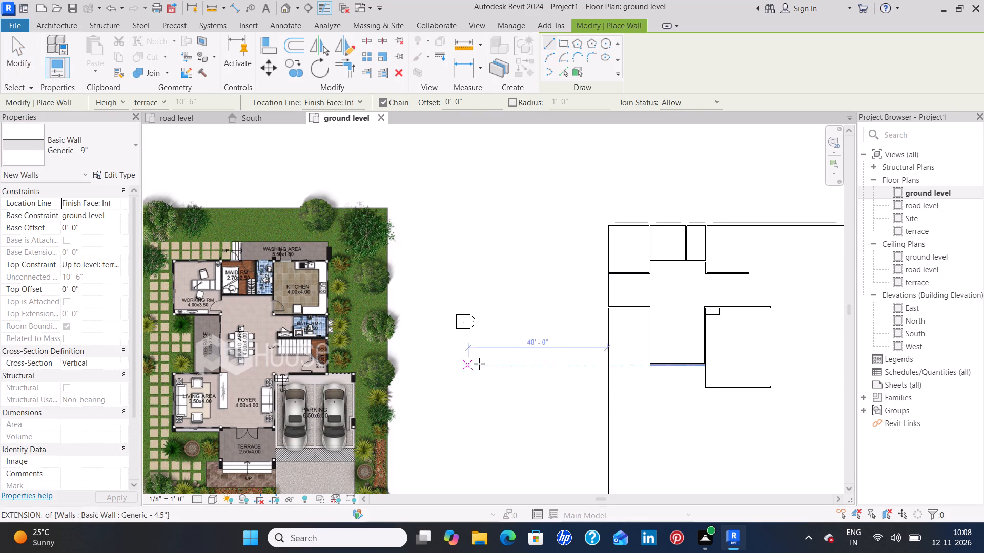
{"action": "left_click", "coordinate": [648, 365]}
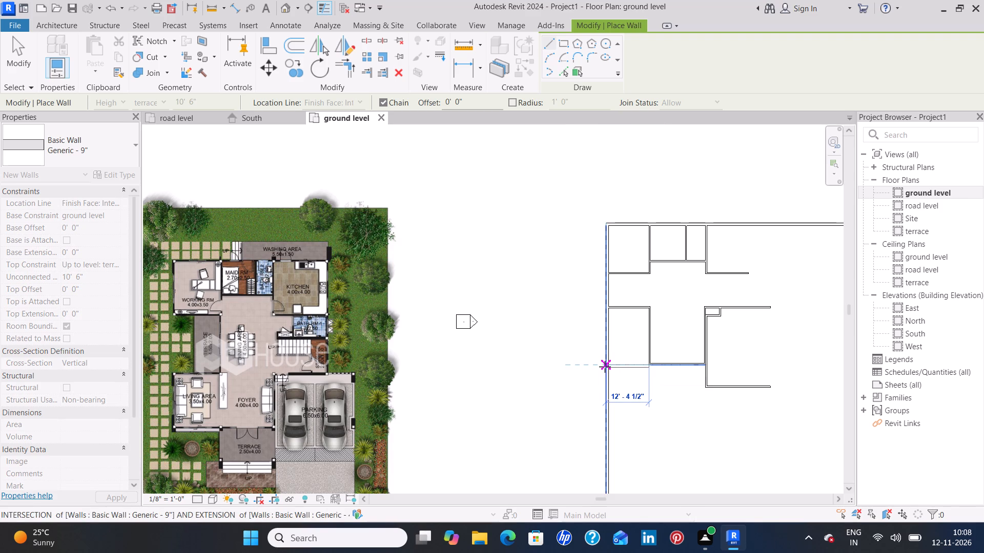
{"action": "key", "text": "space"}
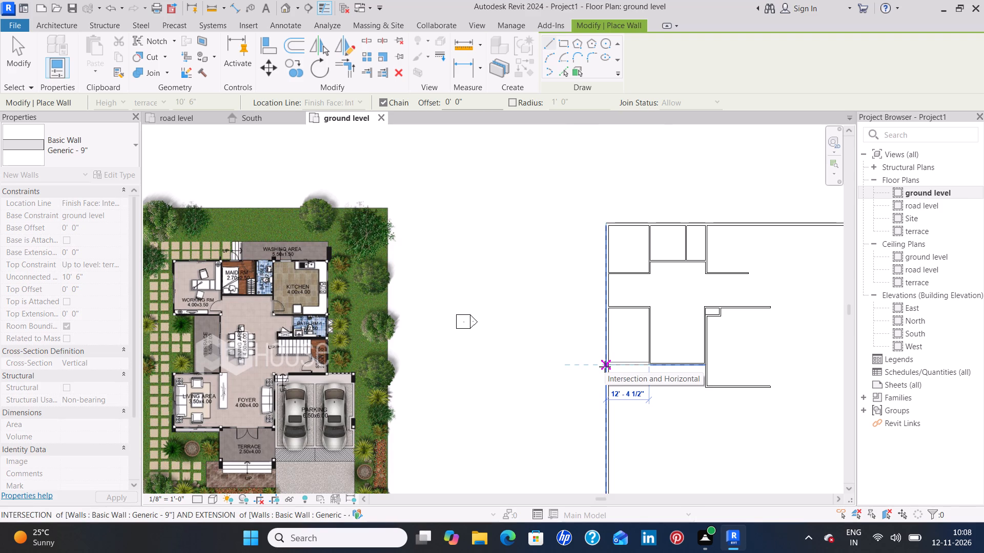
{"action": "left_click", "coordinate": [605, 367]}
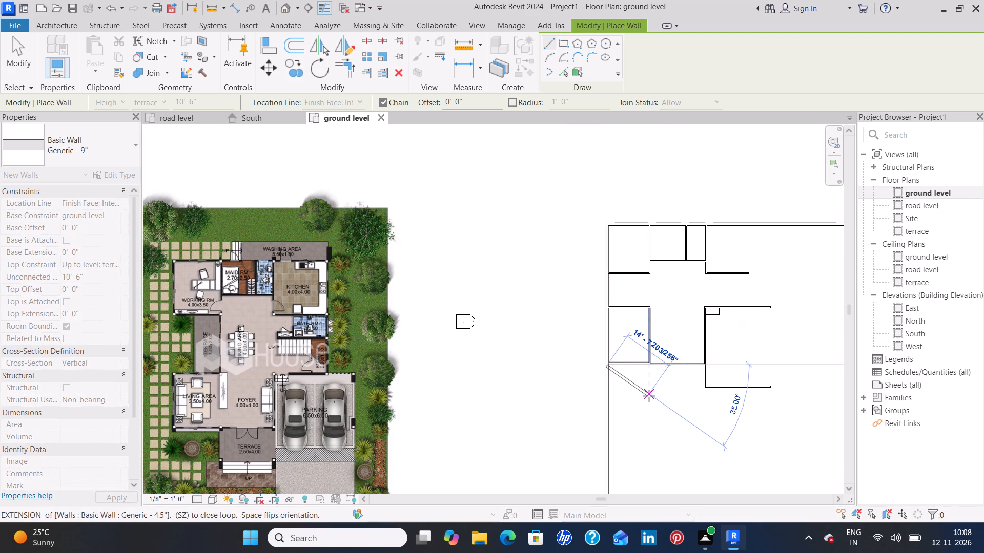
{"action": "key", "text": "Escape"}
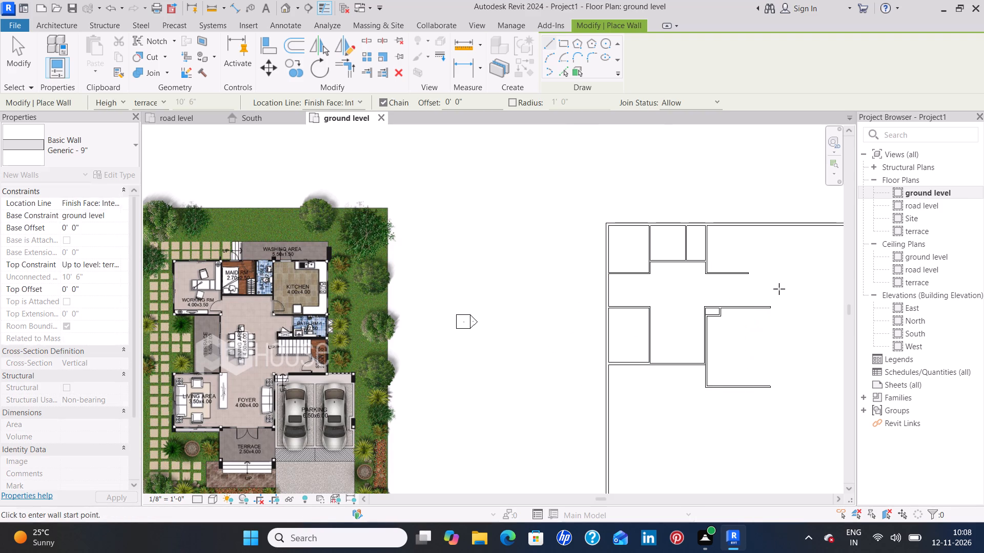
Close the large southeast room's east side with a 9" wall joining the ends of its north and south walls.
{"action": "left_click", "coordinate": [773, 306]}
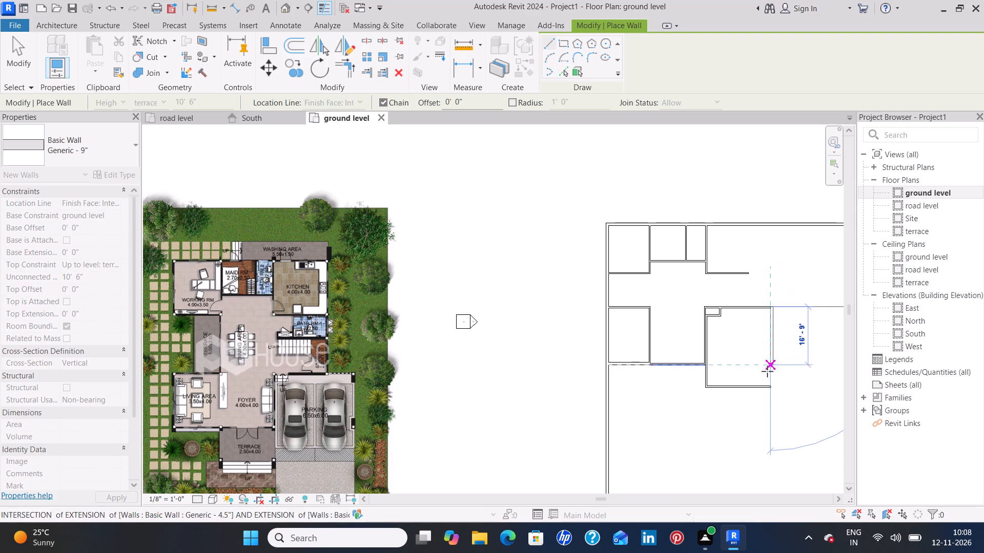
{"action": "left_click", "coordinate": [769, 387]}
{"action": "key", "text": "Escape"}
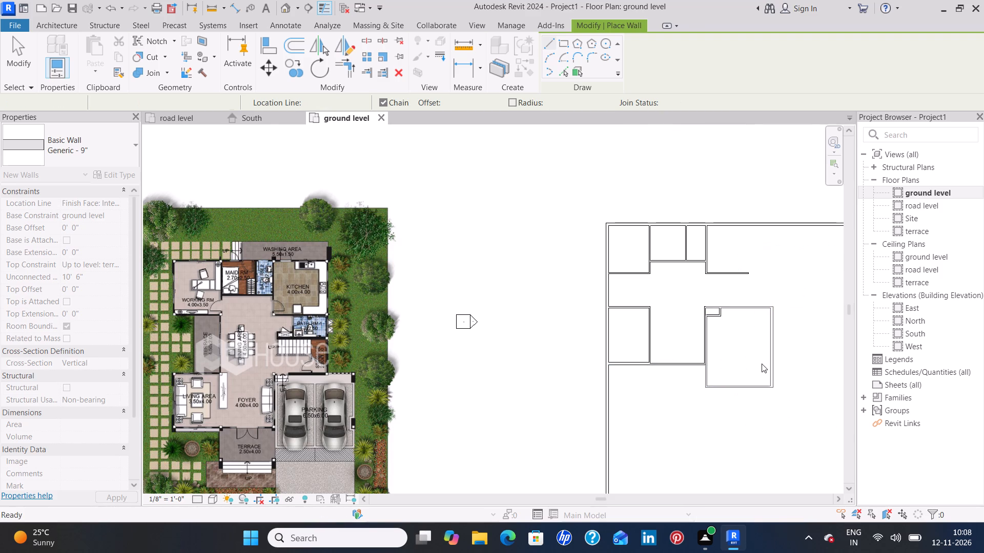
Draw a 9" wall from the north exterior wall along the third room's east side, about 24' south to the large room's north wall.
{"action": "left_click", "coordinate": [751, 223]}
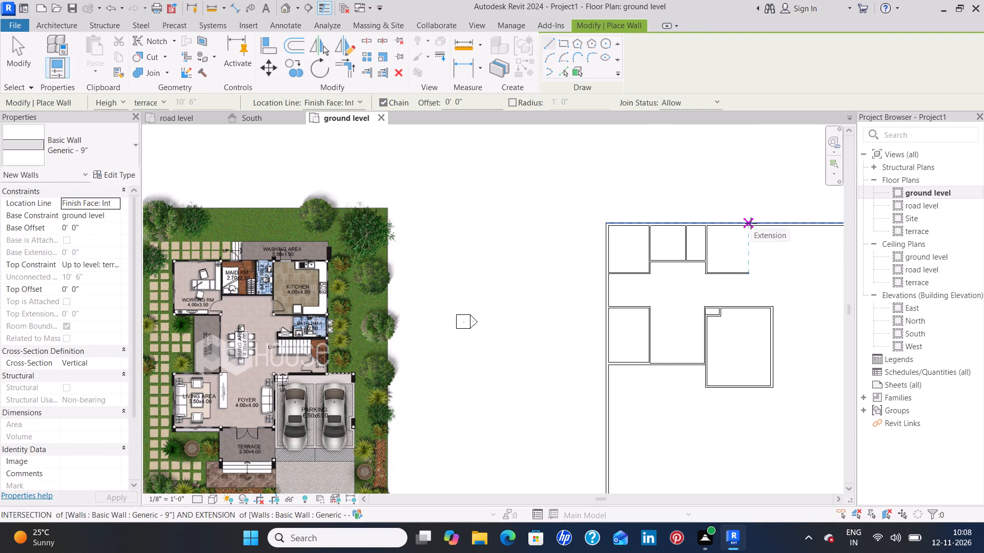
{"action": "left_click", "coordinate": [750, 304]}
{"action": "key", "text": "Escape"}
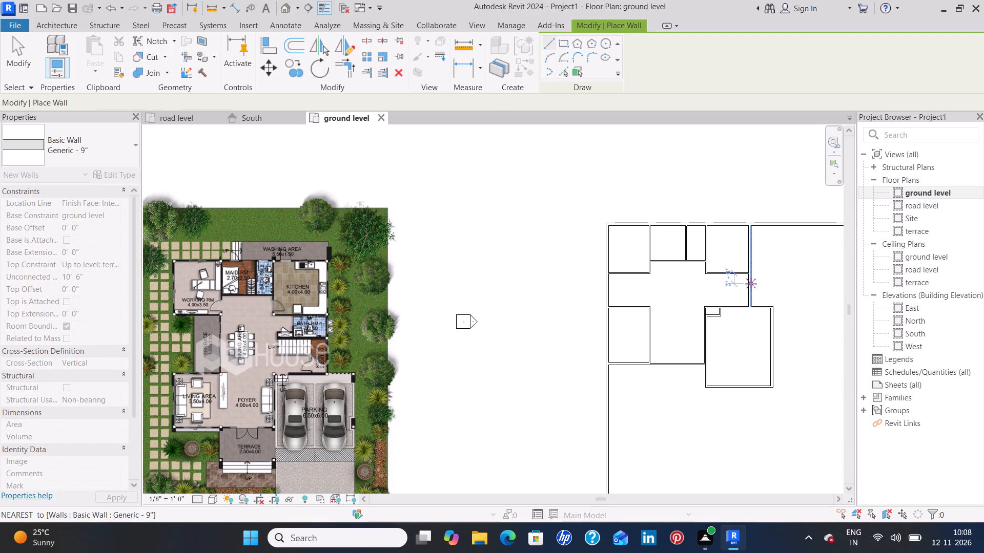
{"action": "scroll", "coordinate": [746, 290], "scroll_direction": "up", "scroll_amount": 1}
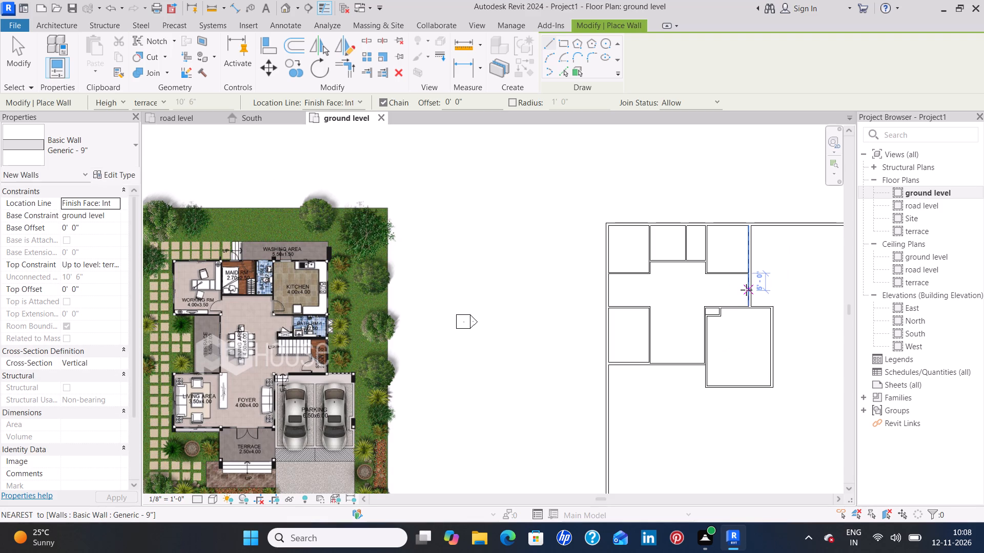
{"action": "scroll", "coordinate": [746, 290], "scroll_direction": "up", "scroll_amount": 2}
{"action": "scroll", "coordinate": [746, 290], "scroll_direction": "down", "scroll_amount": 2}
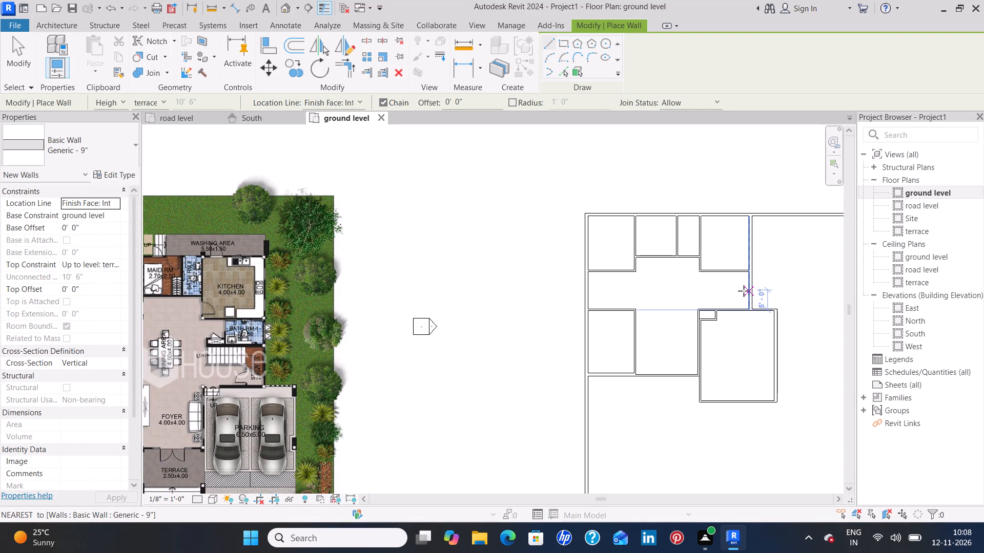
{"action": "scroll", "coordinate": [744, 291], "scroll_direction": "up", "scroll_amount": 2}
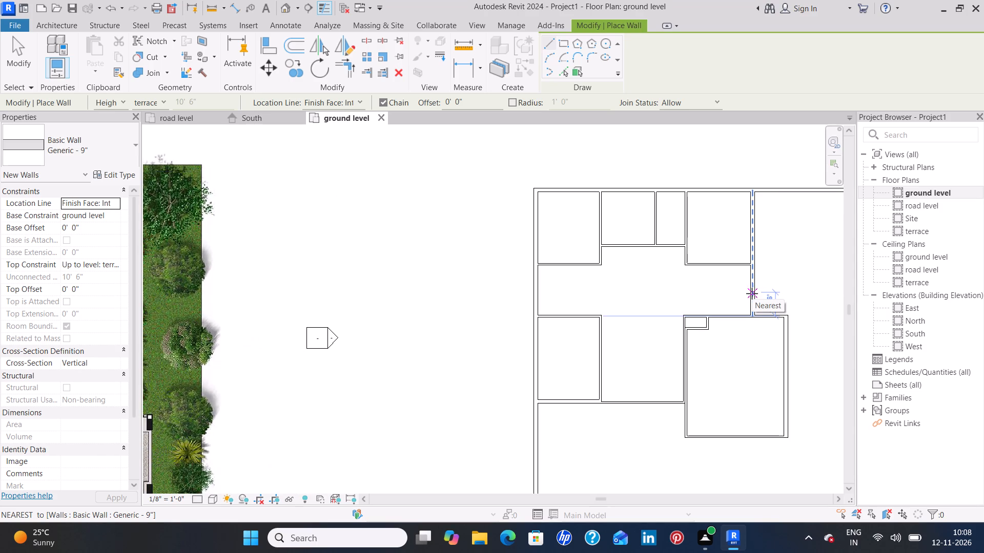
Enclose a small room below the third northern room with 9" walls, about 10' 6" west from the east wall and about 5' 4" north.
{"action": "left_click", "coordinate": [752, 293]}
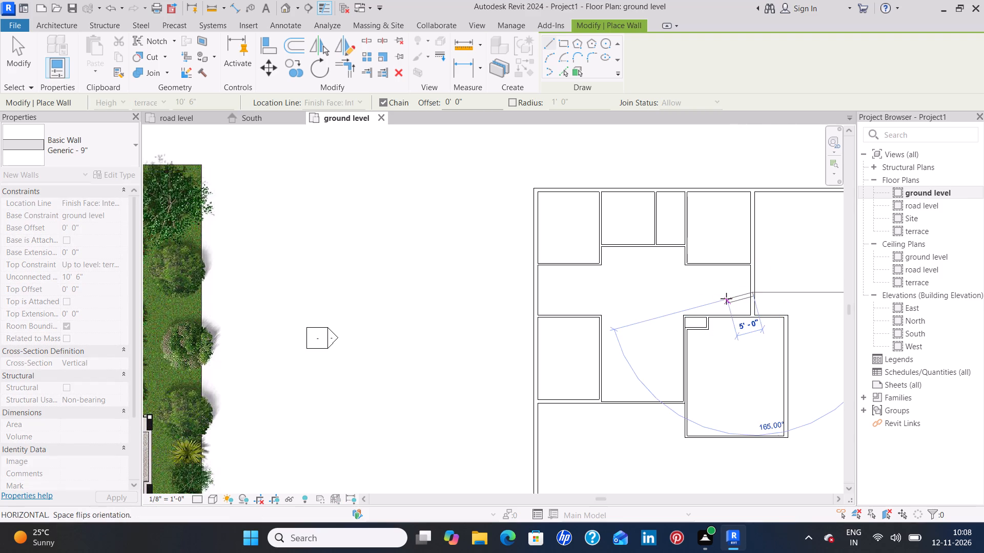
{"action": "scroll", "coordinate": [701, 296], "scroll_direction": "down", "scroll_amount": 3}
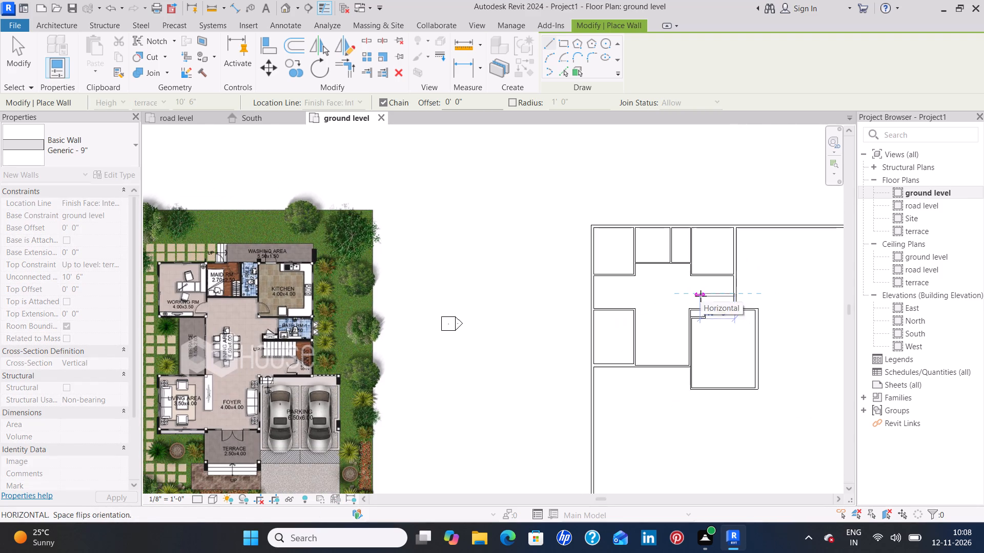
{"action": "scroll", "coordinate": [701, 296], "scroll_direction": "up", "scroll_amount": 3}
{"action": "scroll", "coordinate": [701, 296], "scroll_direction": "down", "scroll_amount": 2}
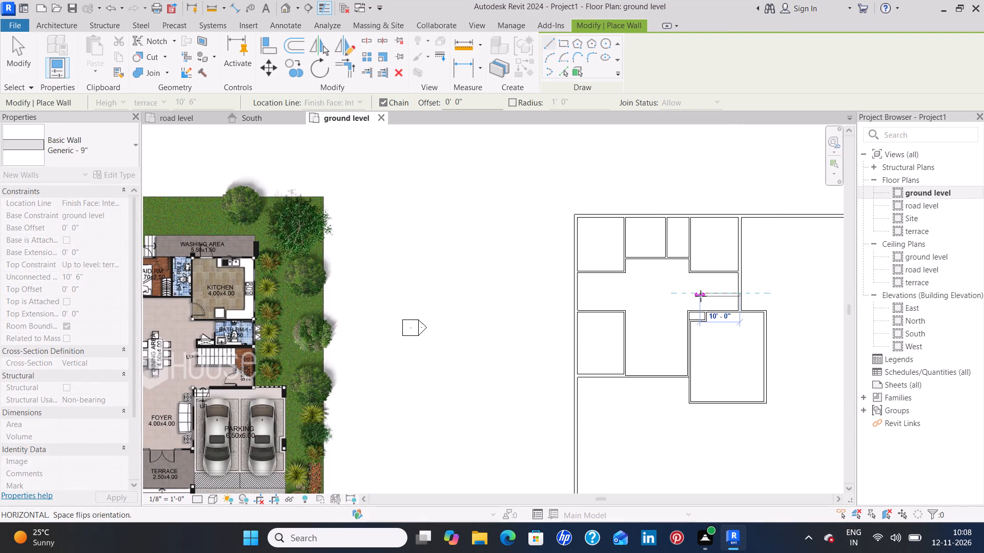
{"action": "scroll", "coordinate": [701, 296], "scroll_direction": "up", "scroll_amount": 3}
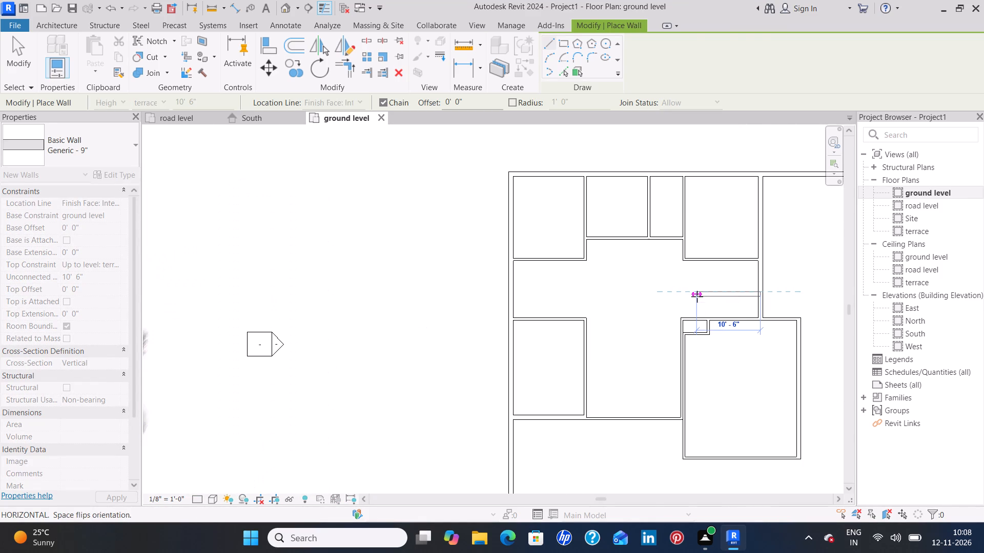
{"action": "left_click", "coordinate": [696, 296]}
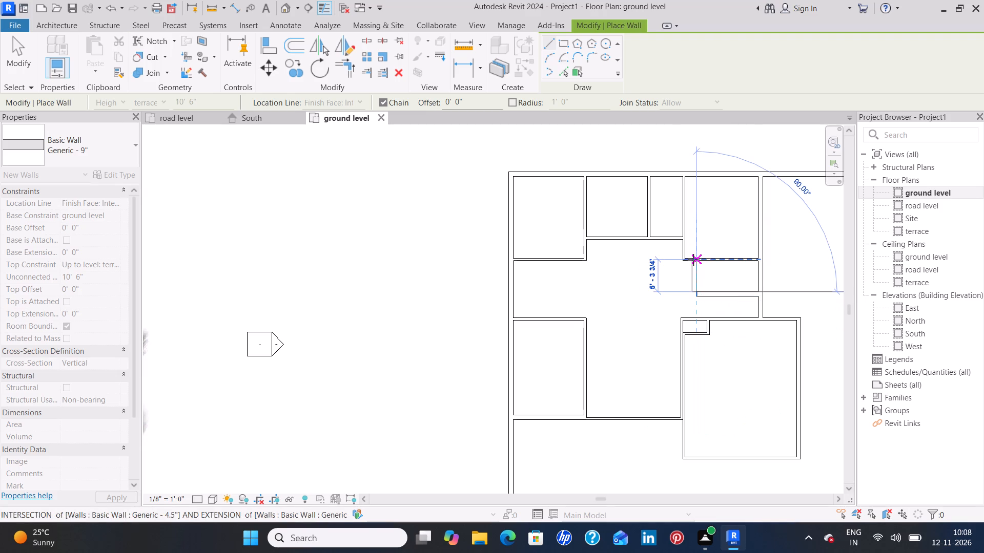
{"action": "left_click", "coordinate": [693, 260]}
{"action": "key", "text": "Escape"}
{"action": "key", "text": "Escape"}
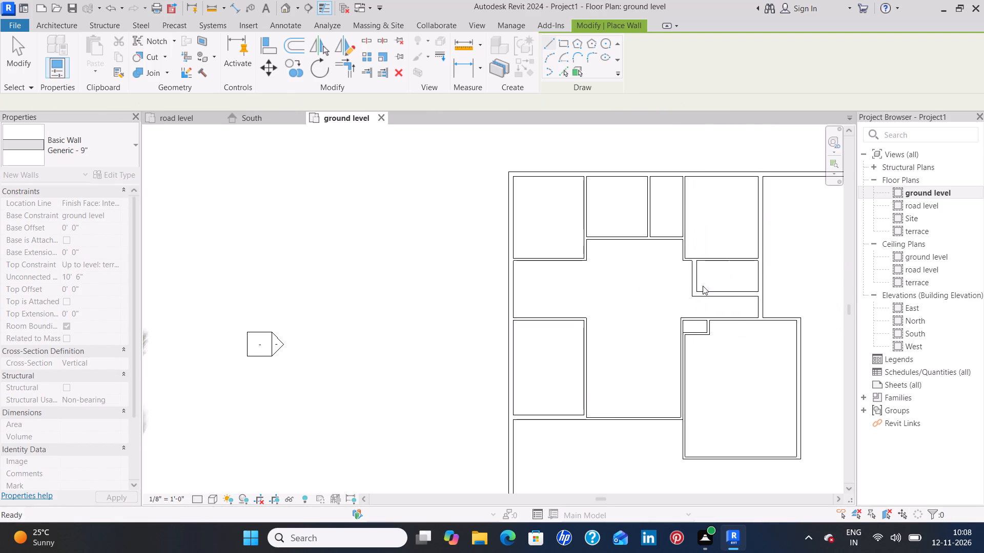
Nudge the small room's 9" south wall about 6" north.
{"action": "scroll", "coordinate": [731, 318], "scroll_direction": "up", "scroll_amount": 2}
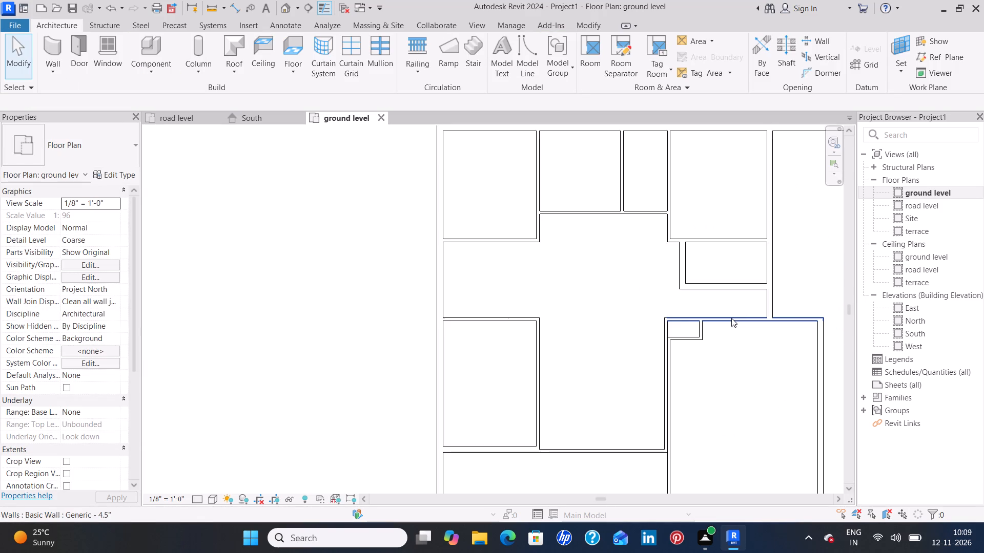
{"action": "scroll", "coordinate": [731, 318], "scroll_direction": "down", "scroll_amount": 3}
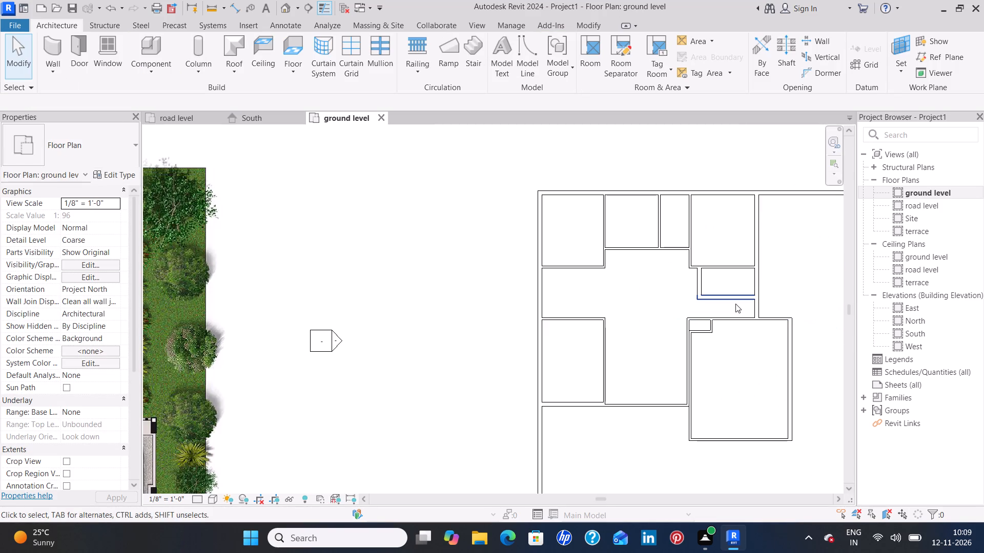
{"action": "left_click", "coordinate": [735, 302]}
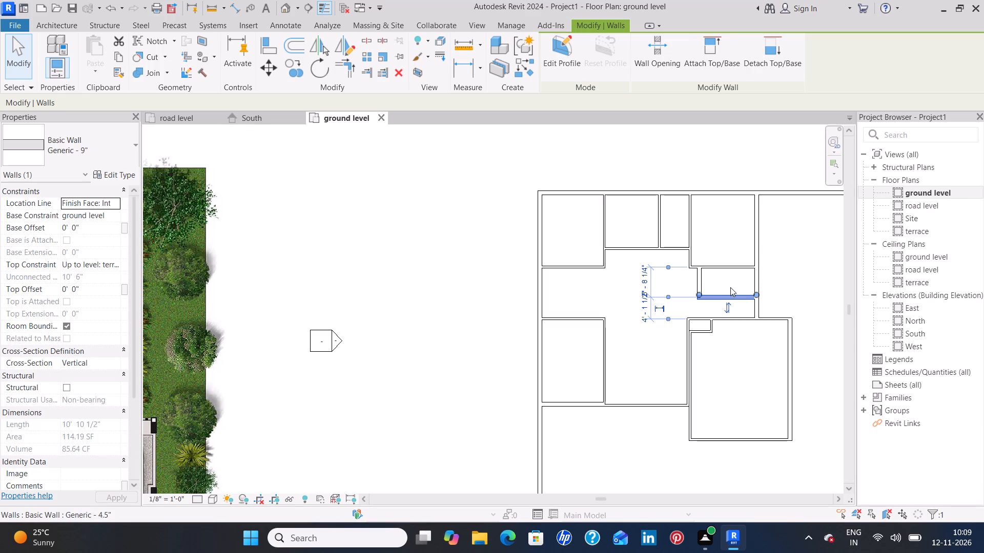
{"action": "key", "text": "Up"}
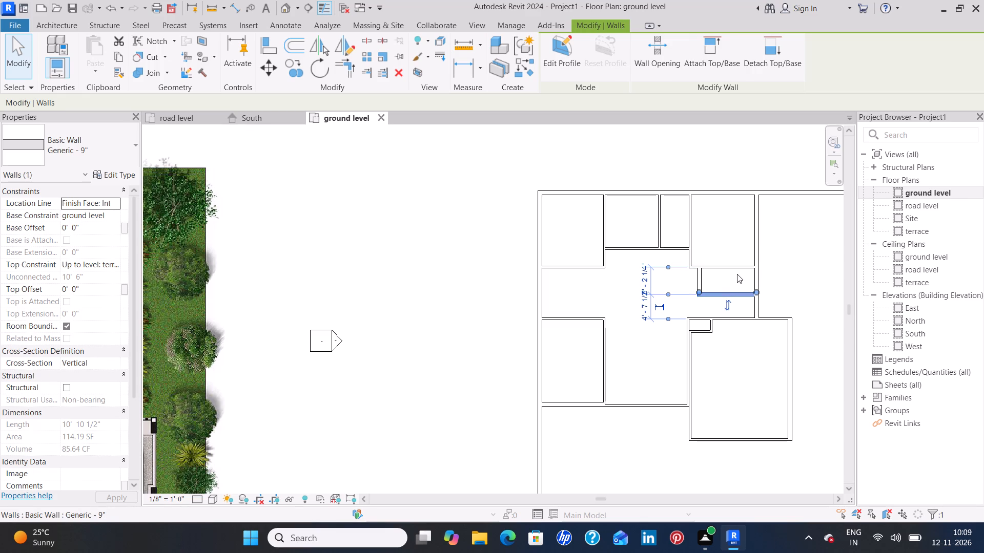
{"action": "left_click", "coordinate": [592, 289]}
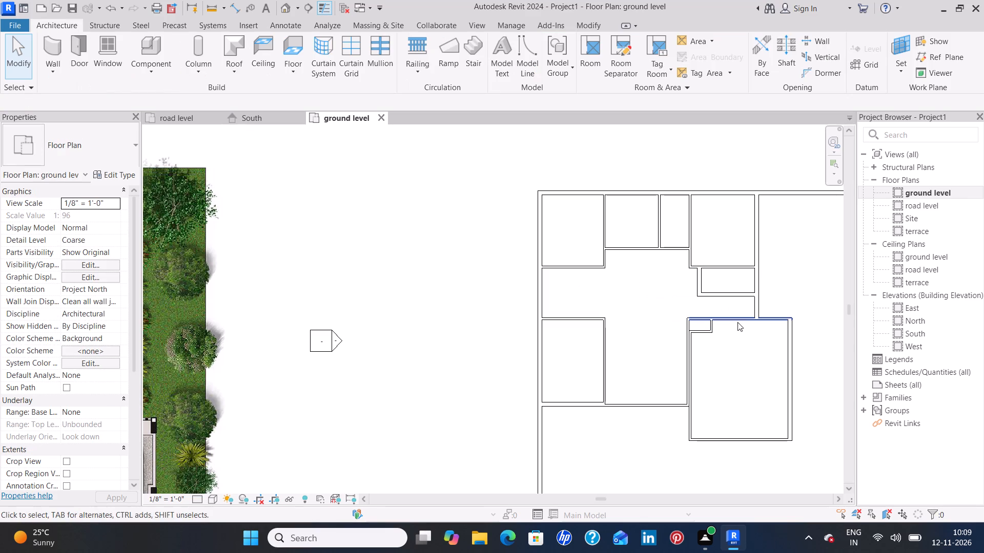
Draw a Generic - 4.5" wall about 4' west of the 9" east wall, from the southeast room's north wall to the small room's south wall.
{"action": "left_click", "coordinate": [54, 50]}
{"action": "left_click", "coordinate": [114, 146]}
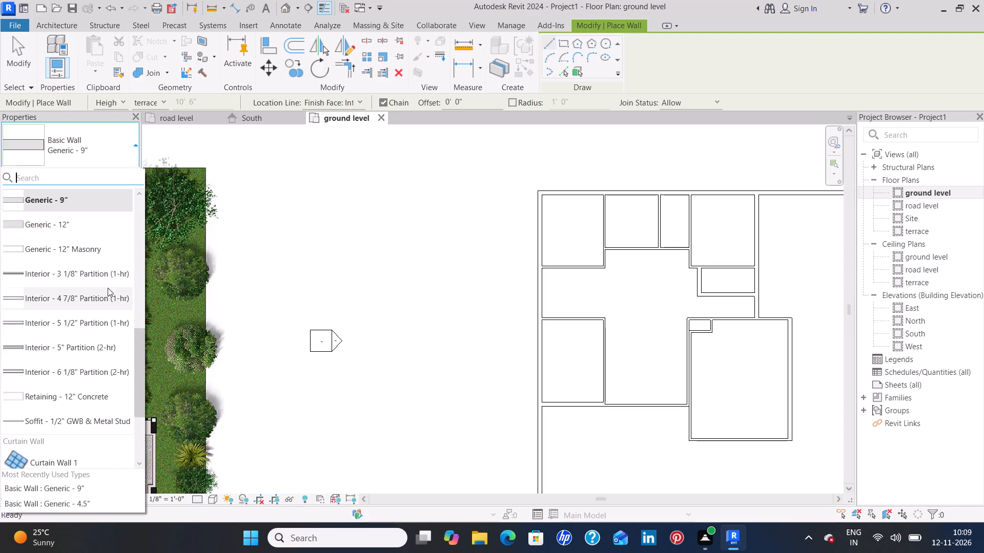
{"action": "scroll", "coordinate": [96, 272], "scroll_direction": "up", "scroll_amount": 4}
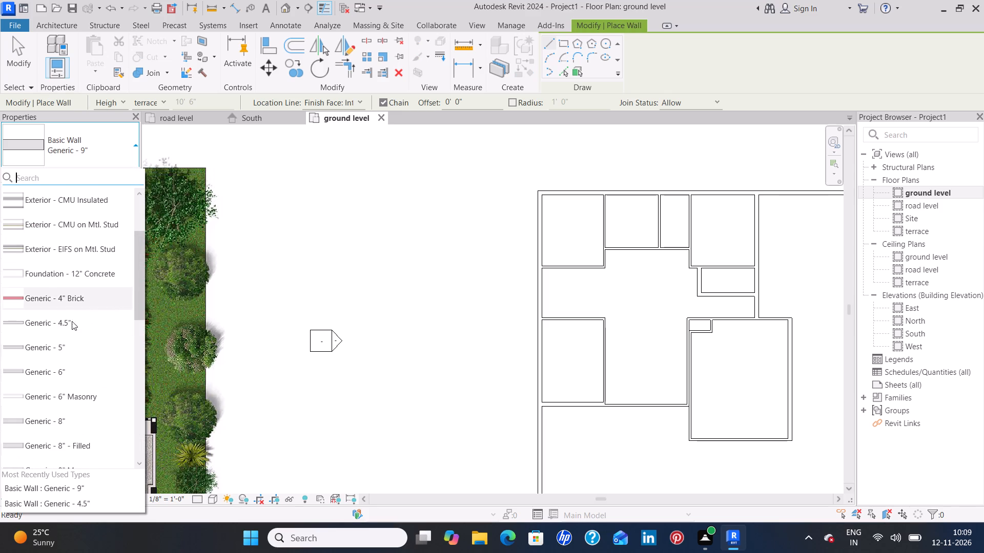
{"action": "left_click", "coordinate": [71, 324]}
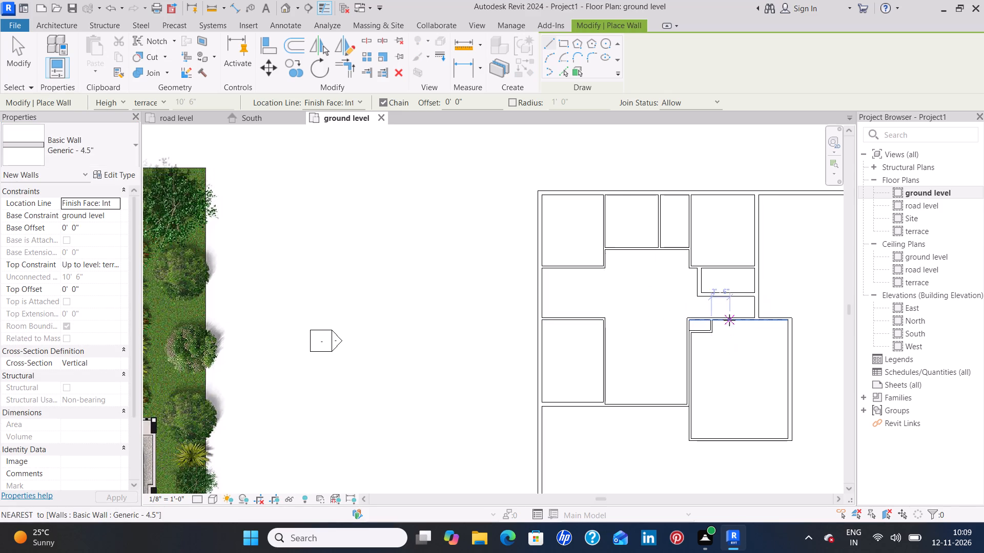
{"action": "scroll", "coordinate": [735, 317], "scroll_direction": "down", "scroll_amount": 3}
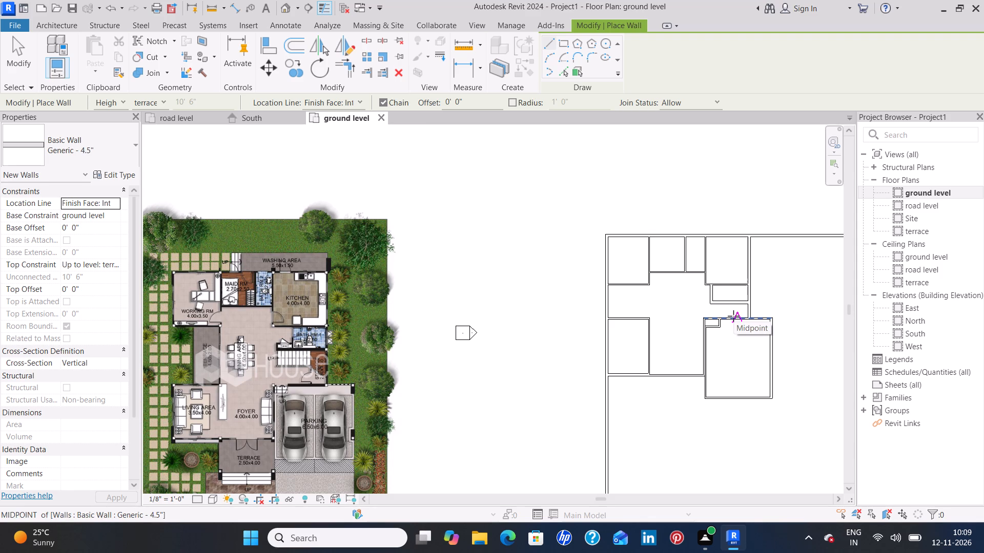
{"action": "scroll", "coordinate": [730, 317], "scroll_direction": "up", "scroll_amount": 1}
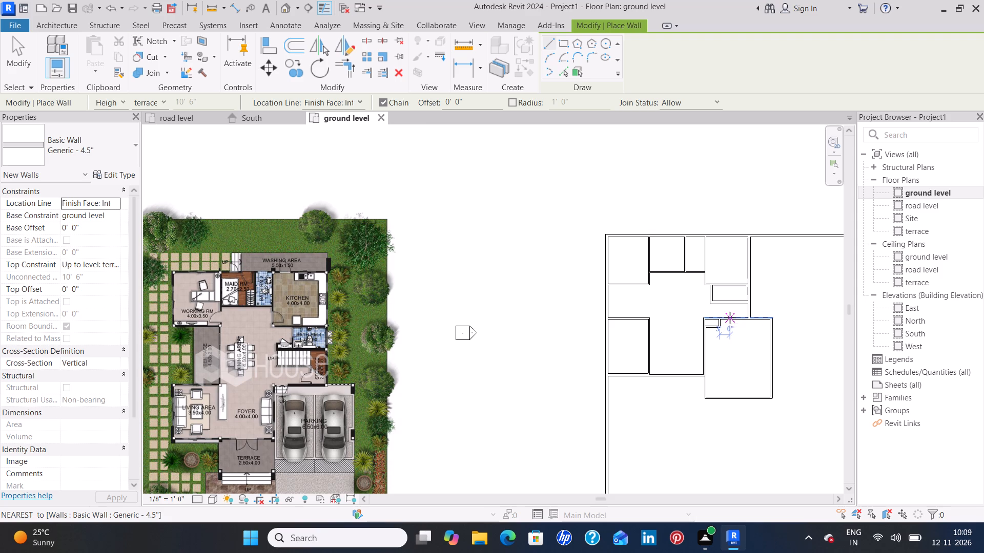
{"action": "scroll", "coordinate": [730, 317], "scroll_direction": "up", "scroll_amount": 9}
{"action": "left_click", "coordinate": [751, 318]}
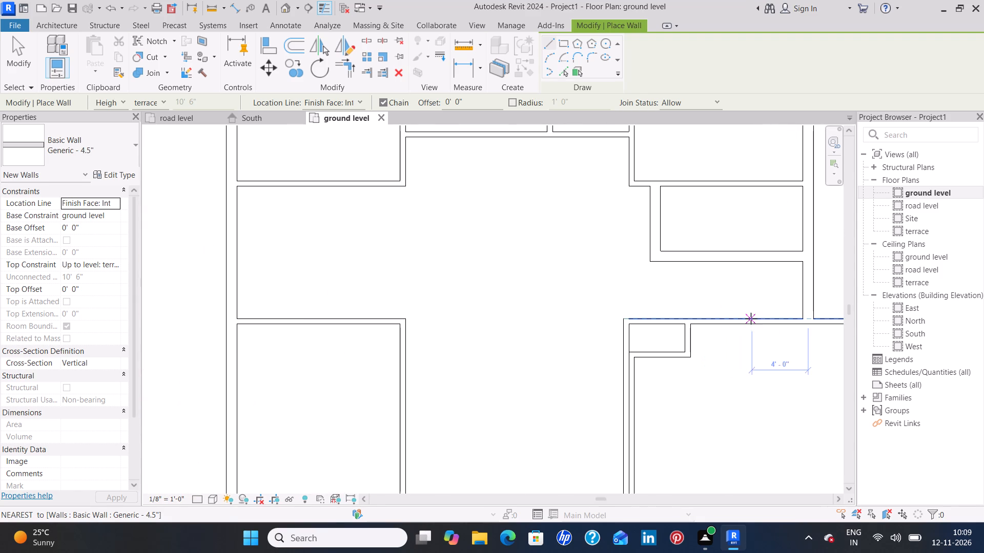
{"action": "left_click", "coordinate": [757, 265]}
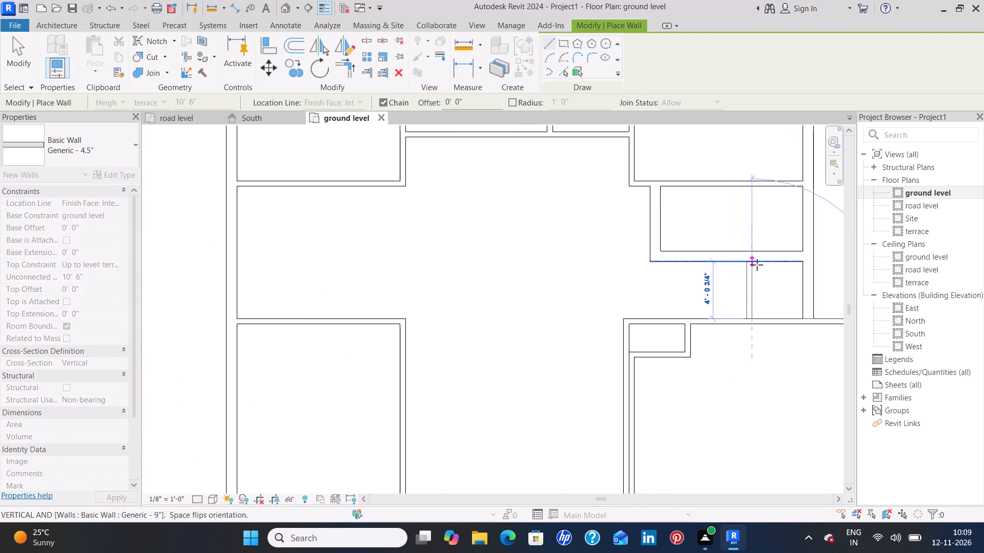
{"action": "key", "text": "Escape"}
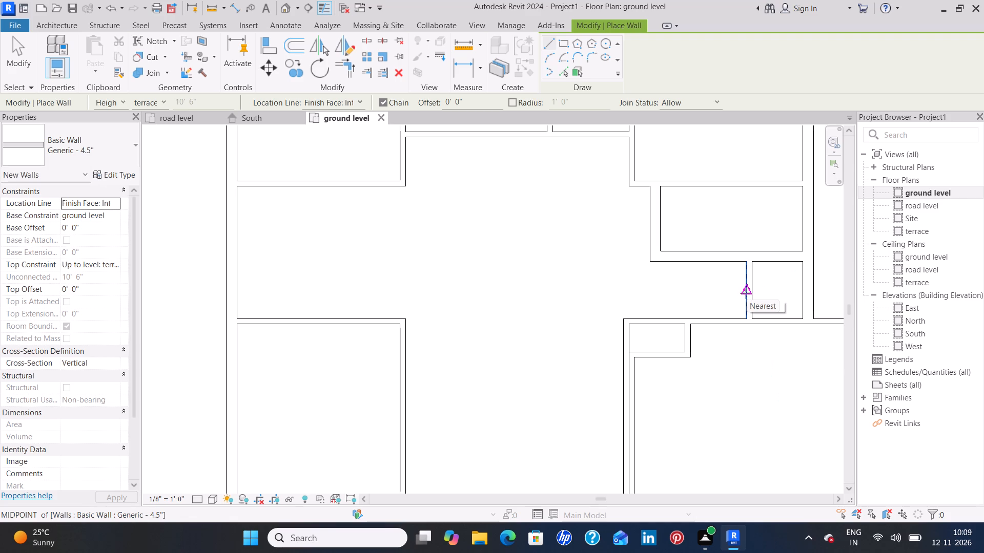
Draw a 4.5" wall about 6' 11" long, running west from the midpoint of the short partition below the small room.
{"action": "left_click", "coordinate": [748, 293]}
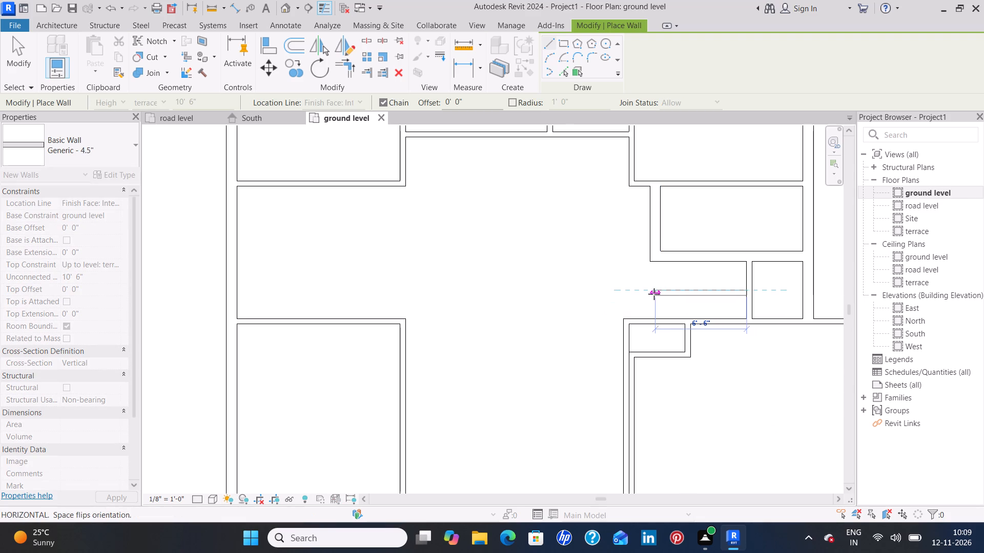
{"action": "scroll", "coordinate": [654, 294], "scroll_direction": "down", "scroll_amount": 10}
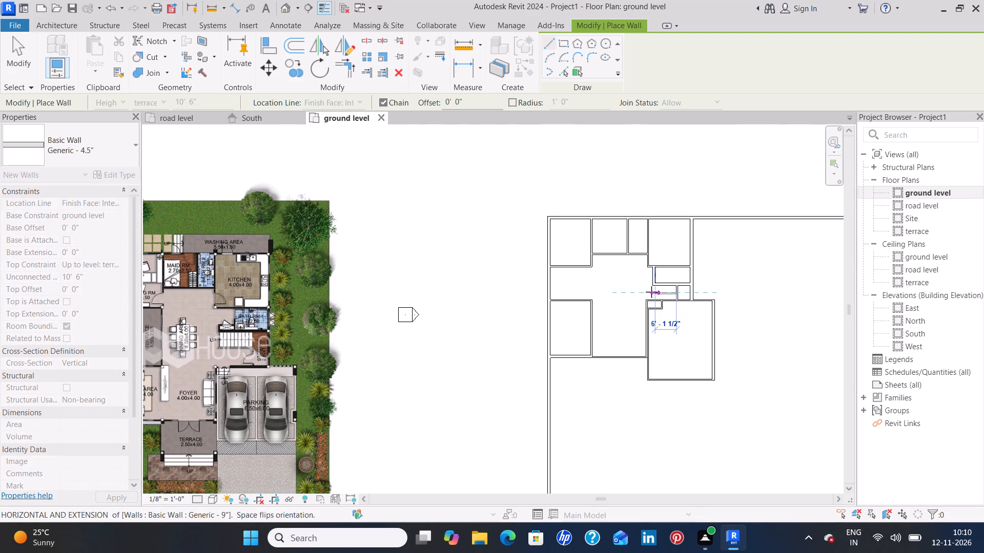
{"action": "scroll", "coordinate": [650, 292], "scroll_direction": "up", "scroll_amount": 11}
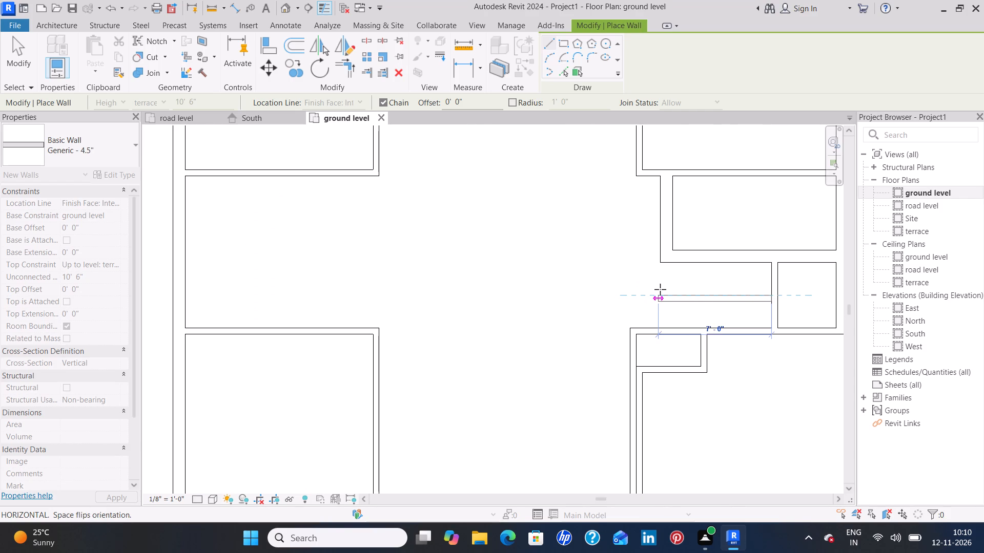
{"action": "scroll", "coordinate": [659, 290], "scroll_direction": "up", "scroll_amount": 4}
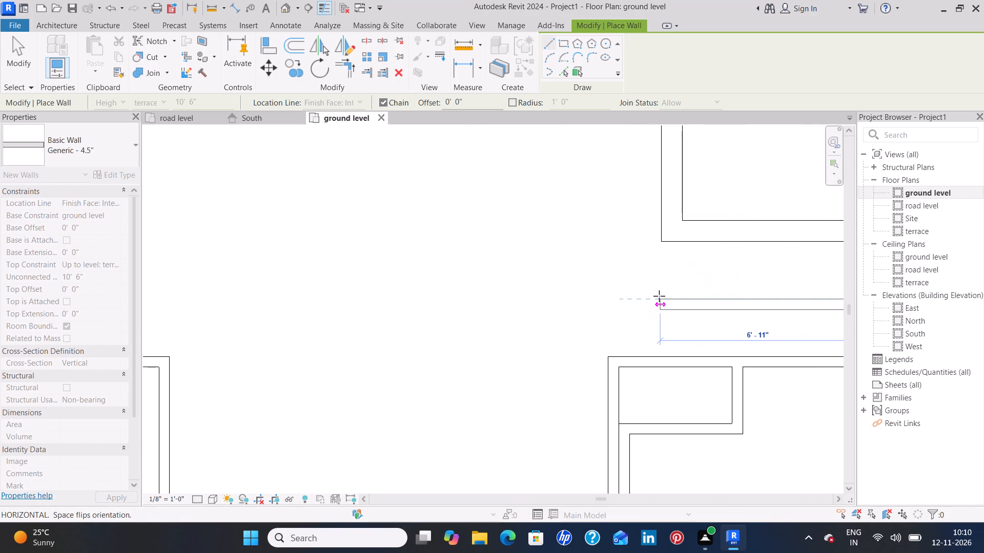
{"action": "left_click", "coordinate": [659, 296]}
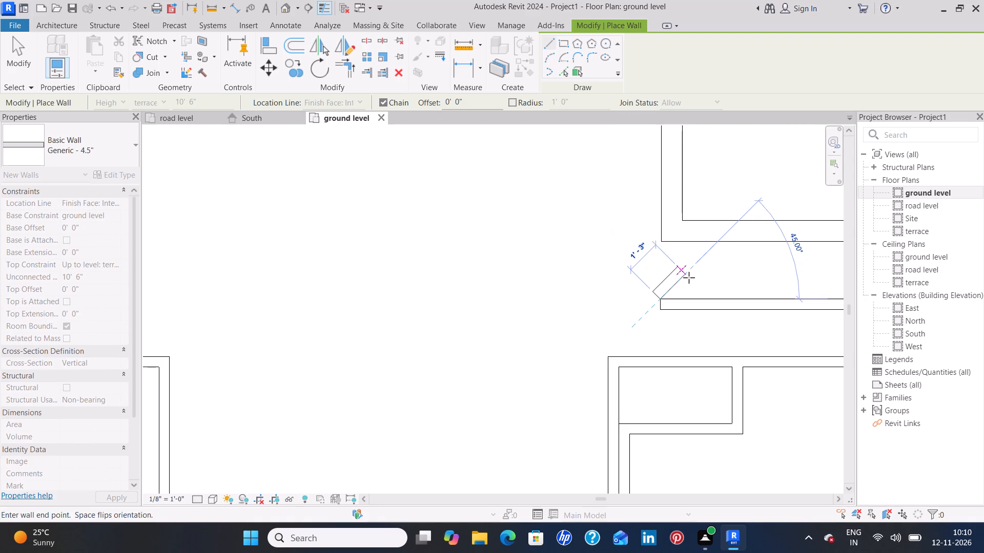
{"action": "key", "text": "Escape"}
{"action": "scroll", "coordinate": [685, 279], "scroll_direction": "down", "scroll_amount": 5}
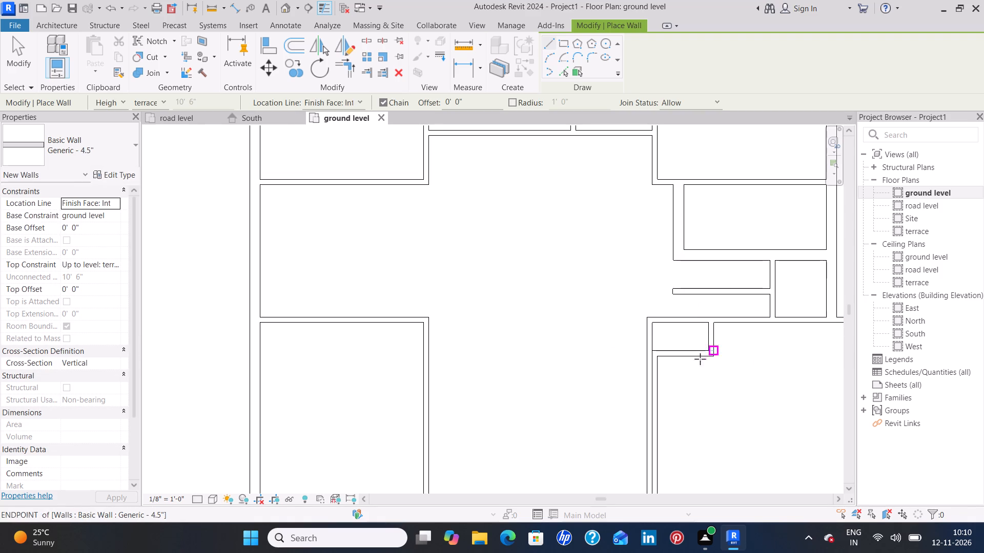
{"action": "scroll", "coordinate": [690, 364], "scroll_direction": "up", "scroll_amount": 1}
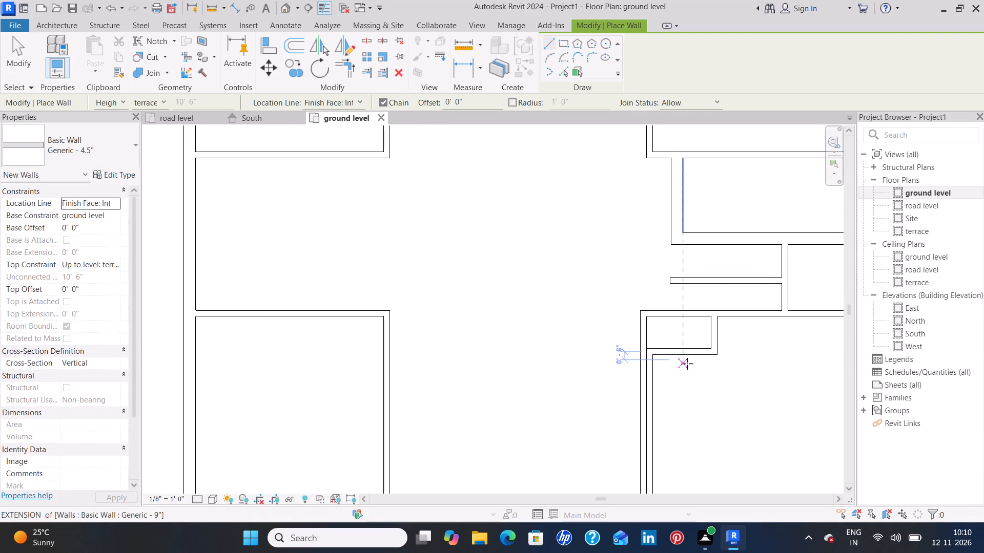
{"action": "key", "text": "Escape"}
Draw a Generic - 9" wall about 9' 4" south from the southwest room's southeast corner, in line with its east wall.
{"action": "scroll", "coordinate": [687, 364], "scroll_direction": "down", "scroll_amount": 7}
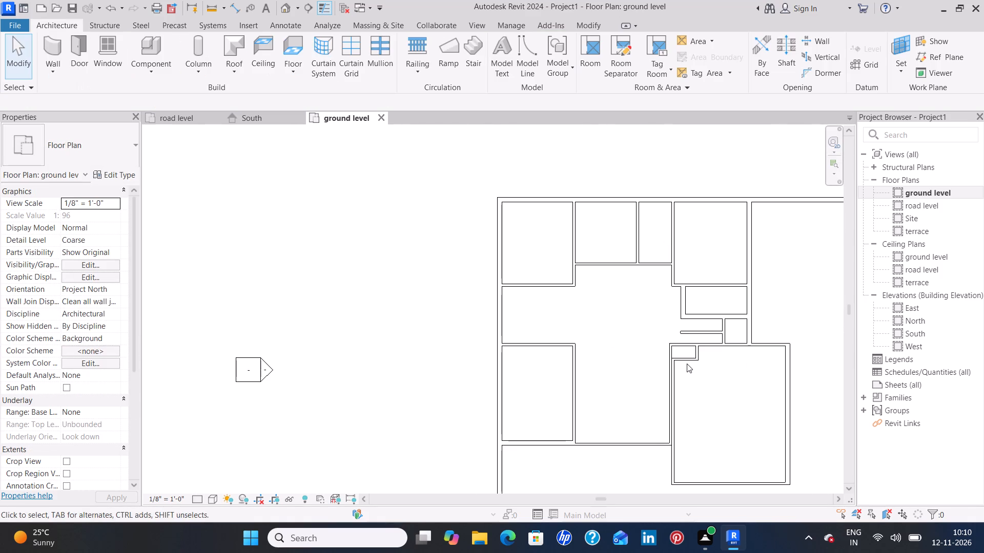
{"action": "middle_click_drag", "start_coordinate": [617, 330], "coordinate": [613, 301]}
{"action": "scroll", "coordinate": [611, 300], "scroll_direction": "down", "scroll_amount": 2}
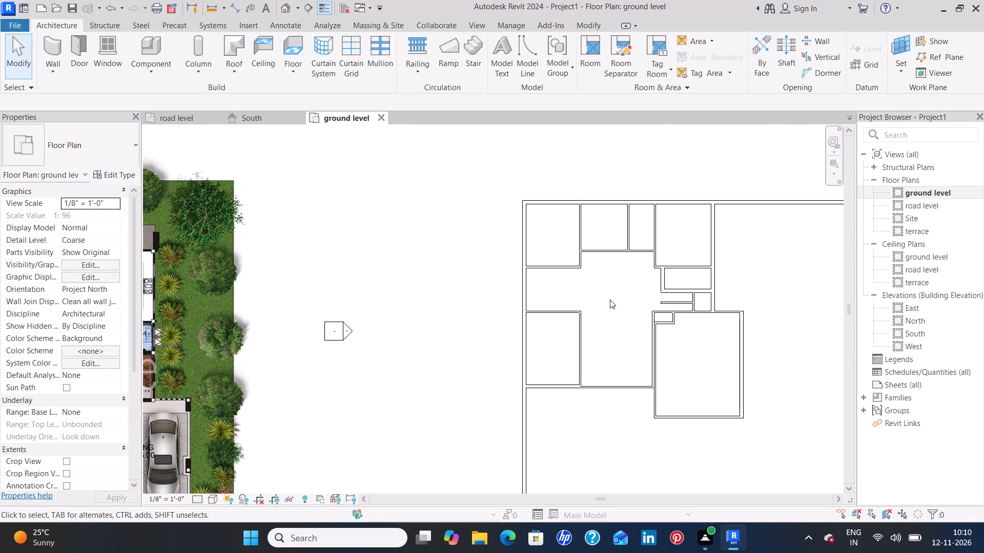
{"action": "scroll", "coordinate": [609, 300], "scroll_direction": "down", "scroll_amount": 3}
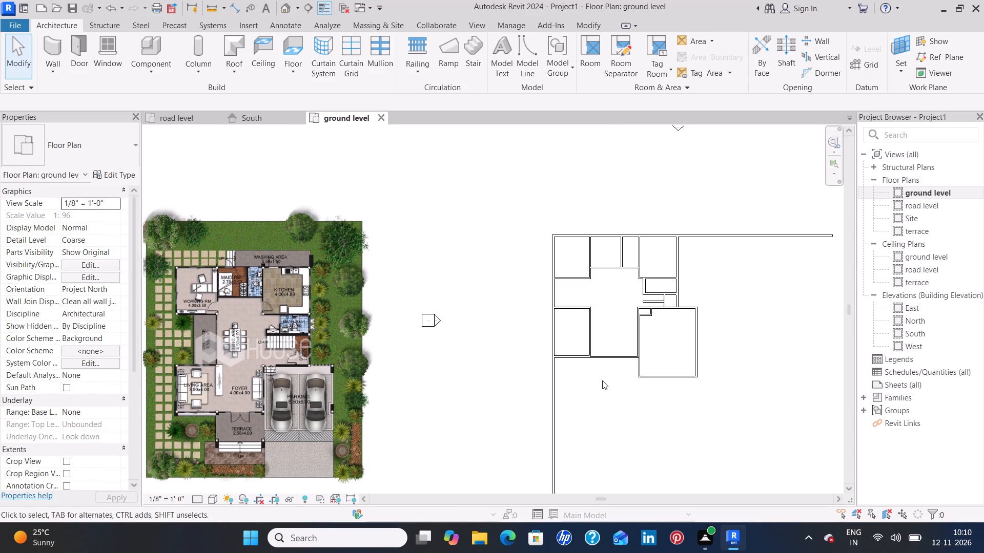
{"action": "left_click", "coordinate": [56, 49]}
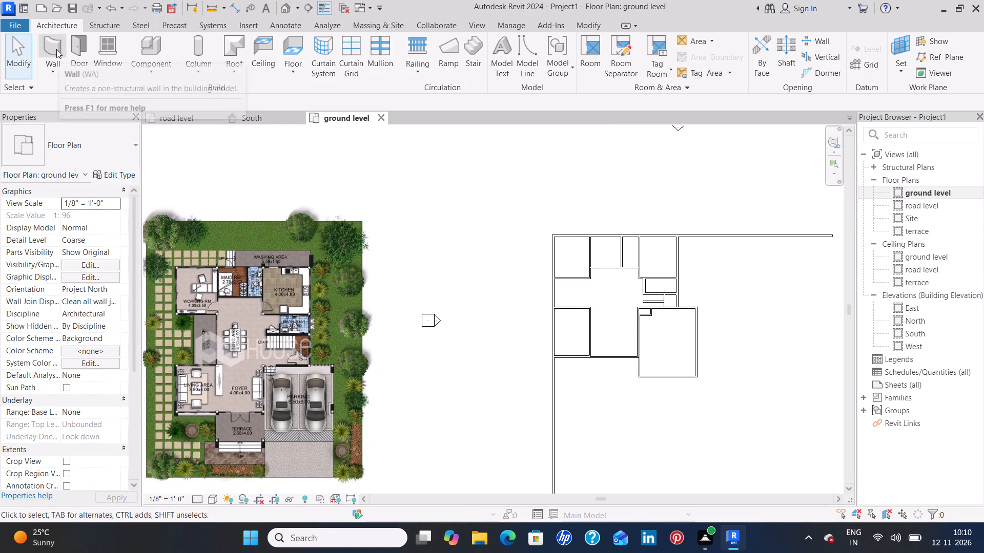
{"action": "left_click", "coordinate": [83, 151]}
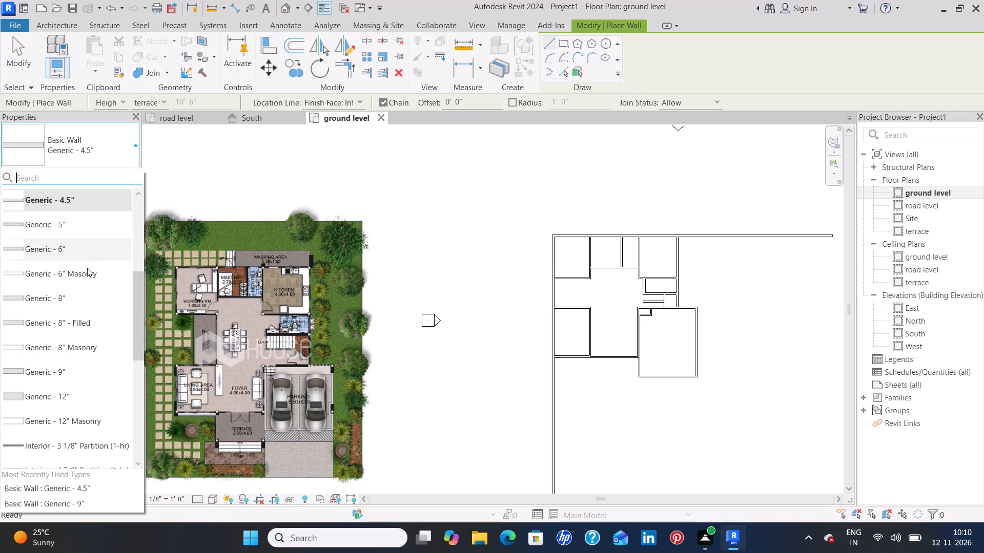
{"action": "left_click", "coordinate": [74, 372]}
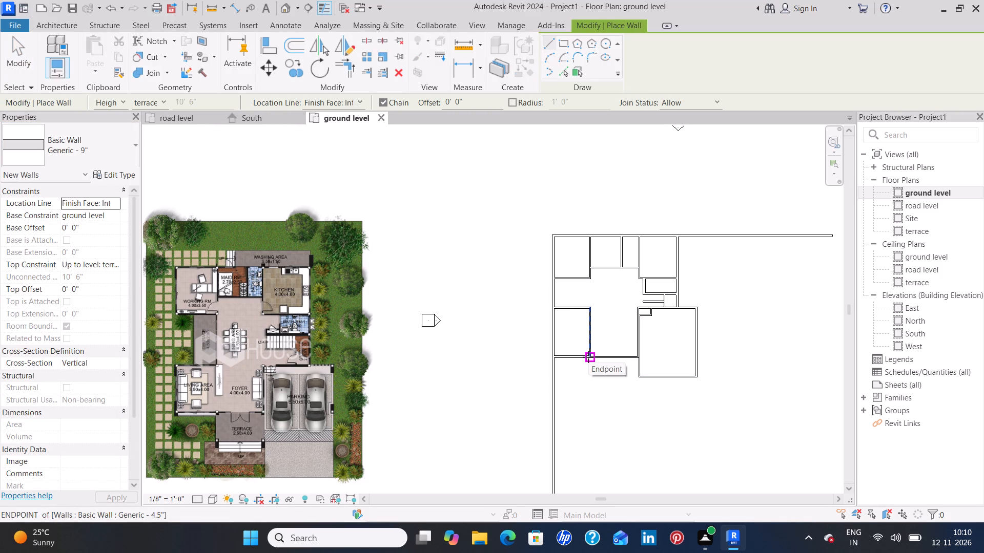
{"action": "scroll", "coordinate": [588, 357], "scroll_direction": "up", "scroll_amount": 2}
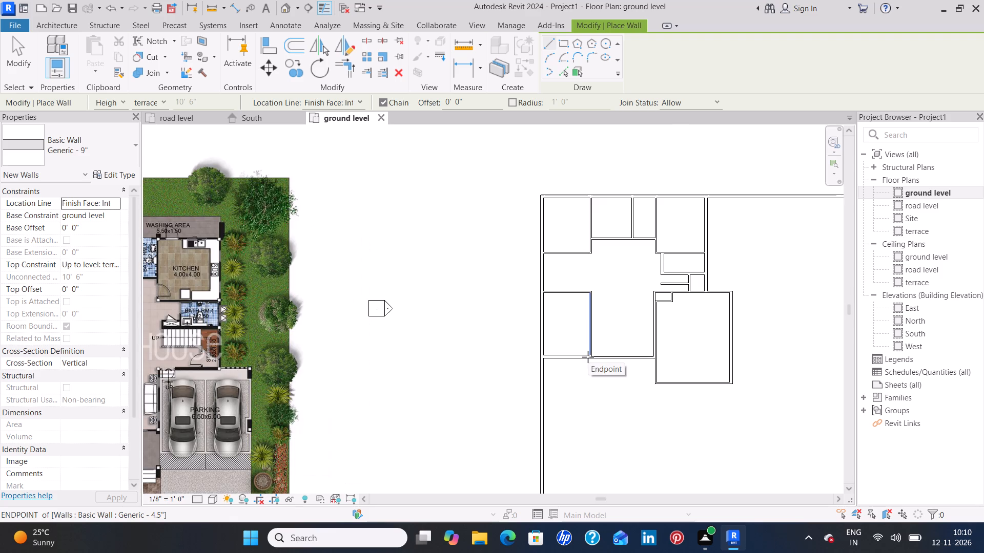
{"action": "scroll", "coordinate": [588, 357], "scroll_direction": "up", "scroll_amount": 1}
{"action": "scroll", "coordinate": [588, 357], "scroll_direction": "down", "scroll_amount": 3}
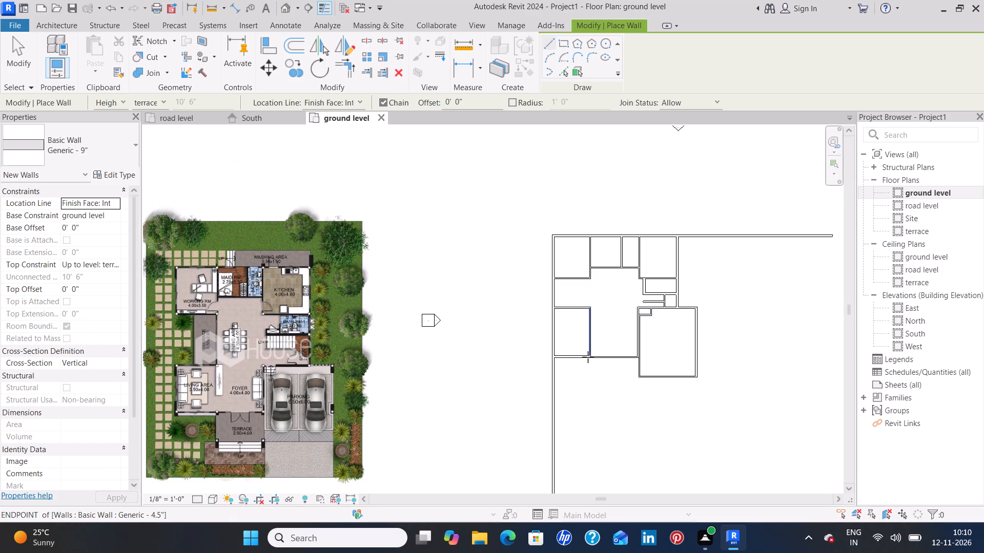
{"action": "scroll", "coordinate": [588, 357], "scroll_direction": "up", "scroll_amount": 8}
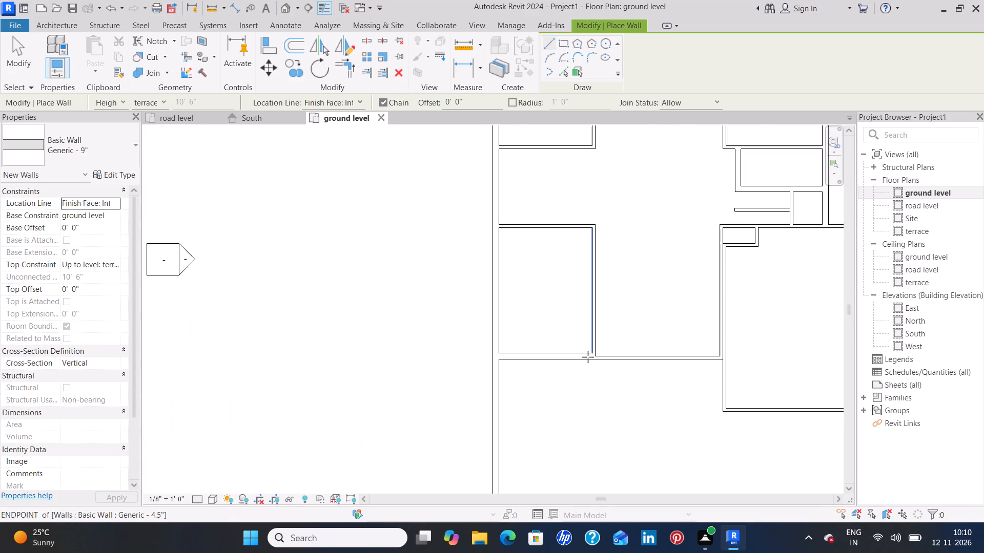
{"action": "left_click", "coordinate": [592, 357]}
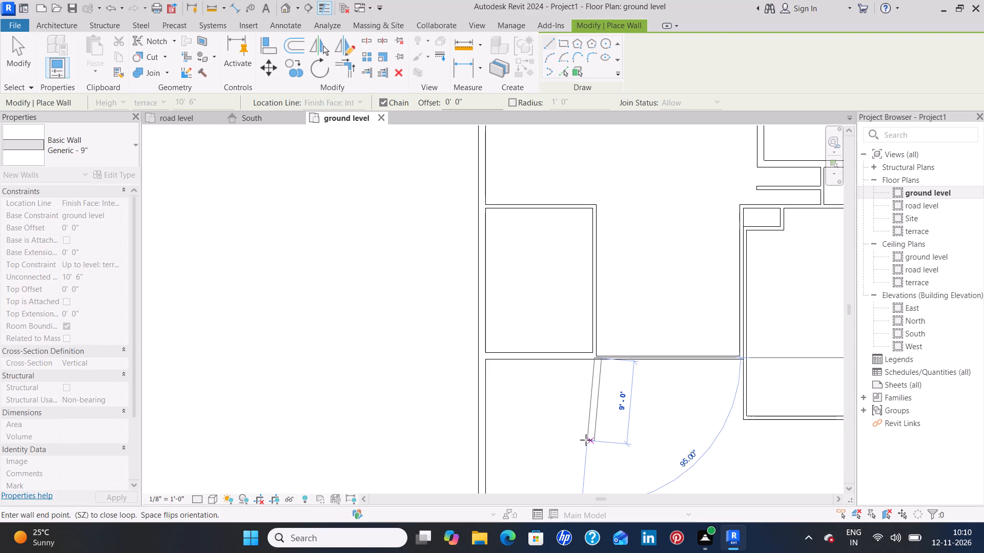
{"action": "key", "text": "Escape"}
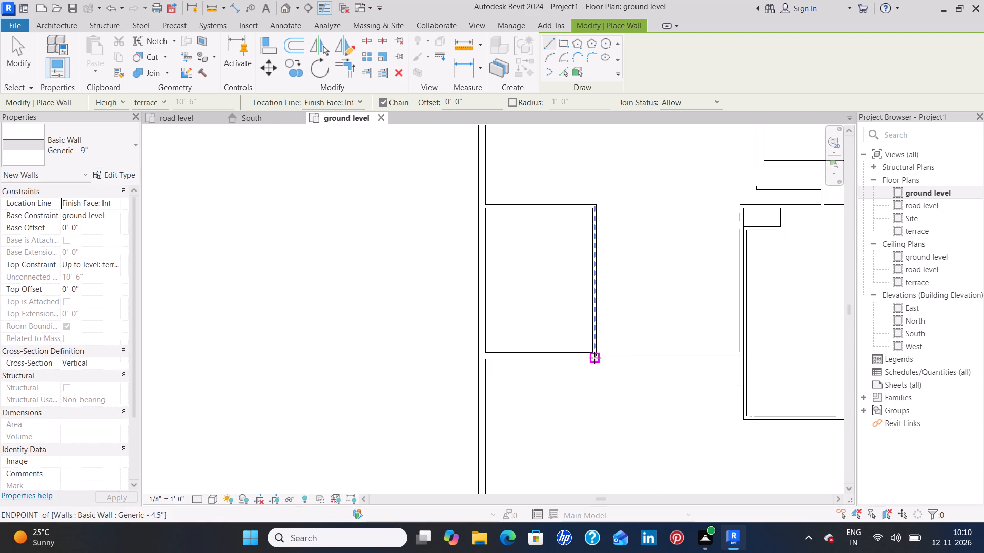
{"action": "left_click", "coordinate": [597, 358]}
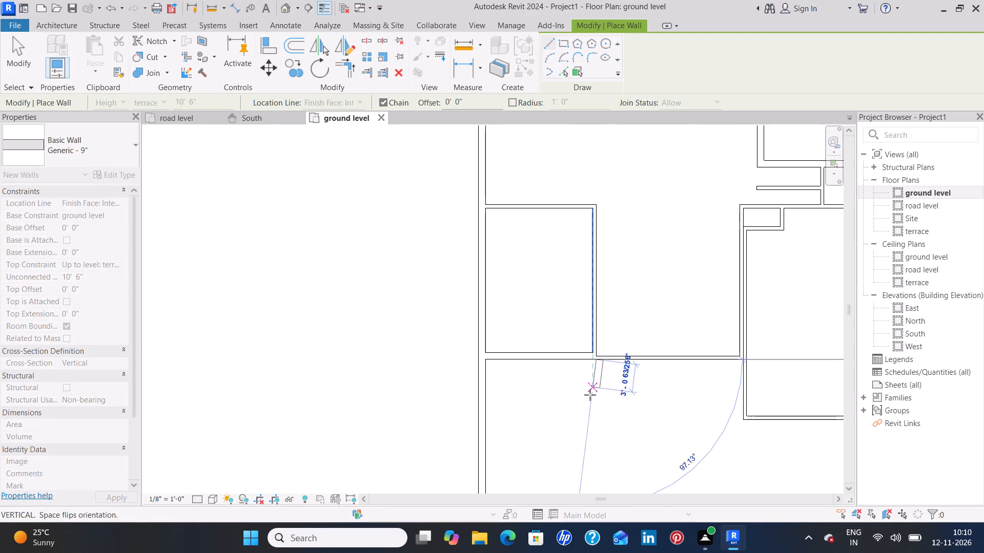
{"action": "key", "text": "space"}
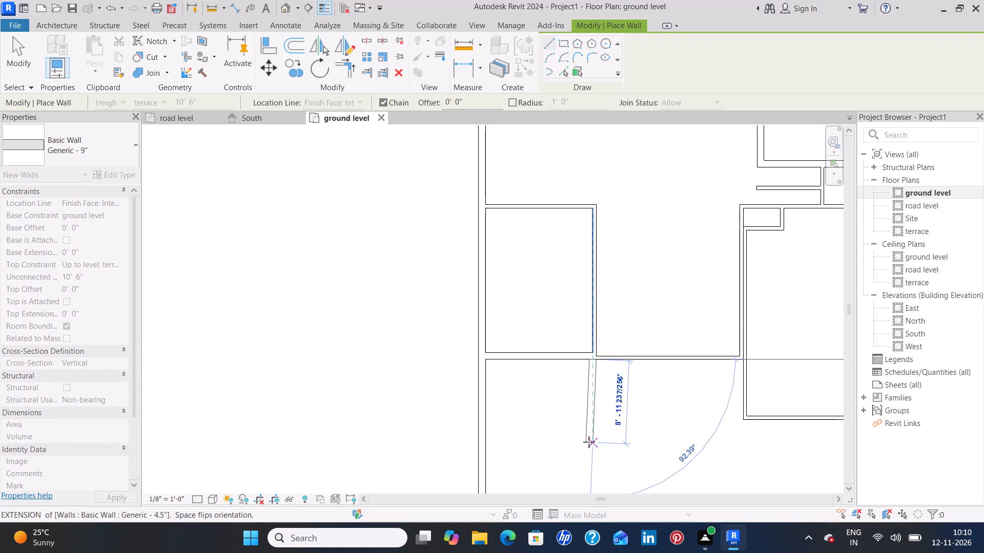
{"action": "left_click", "coordinate": [591, 441]}
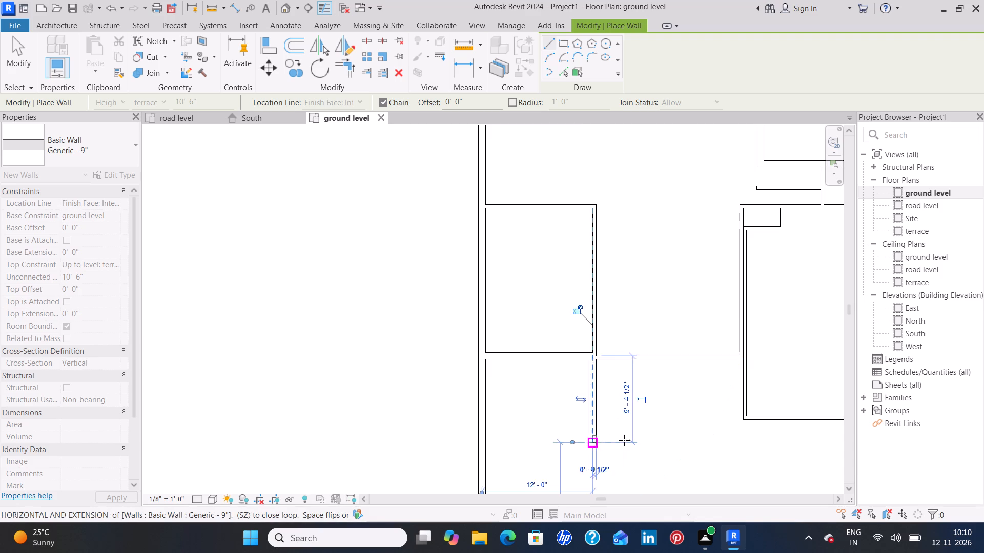
{"action": "scroll", "coordinate": [658, 432], "scroll_direction": "down", "scroll_amount": 8}
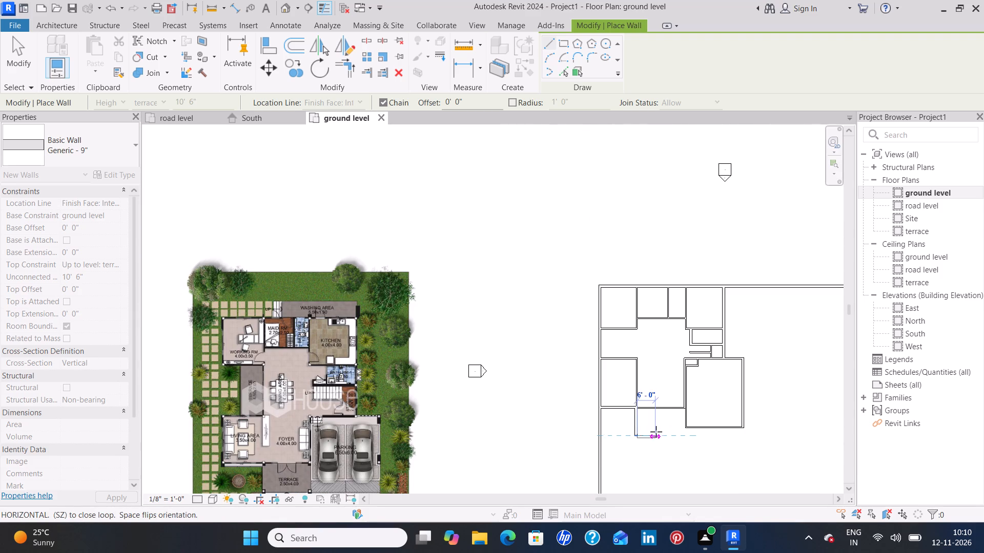
{"action": "middle_click_drag", "start_coordinate": [650, 444], "coordinate": [650, 353]}
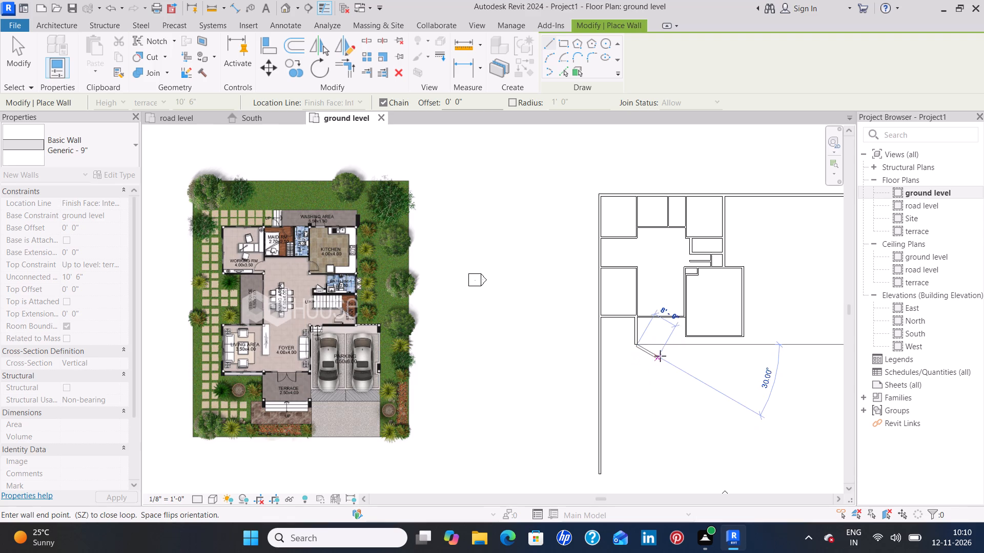
{"action": "key", "text": "Escape"}
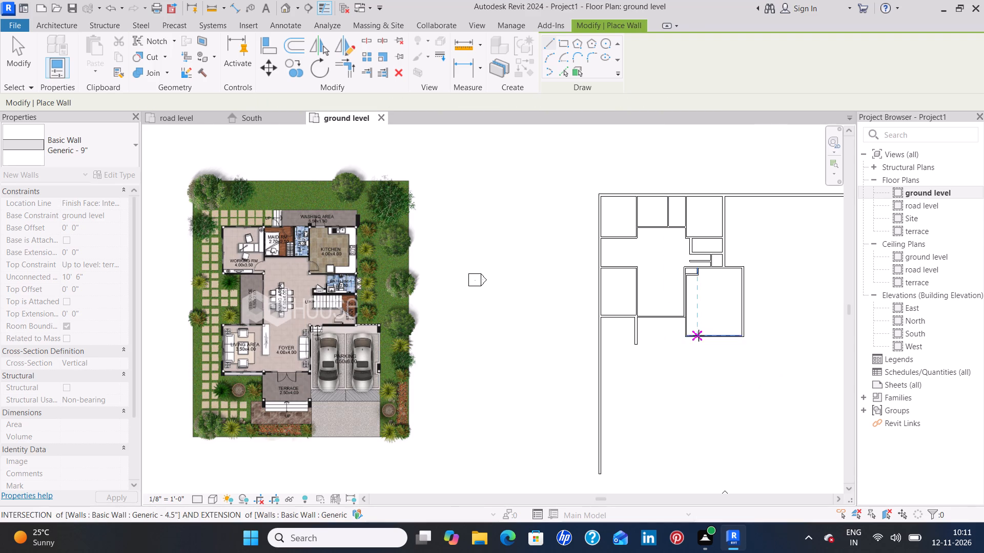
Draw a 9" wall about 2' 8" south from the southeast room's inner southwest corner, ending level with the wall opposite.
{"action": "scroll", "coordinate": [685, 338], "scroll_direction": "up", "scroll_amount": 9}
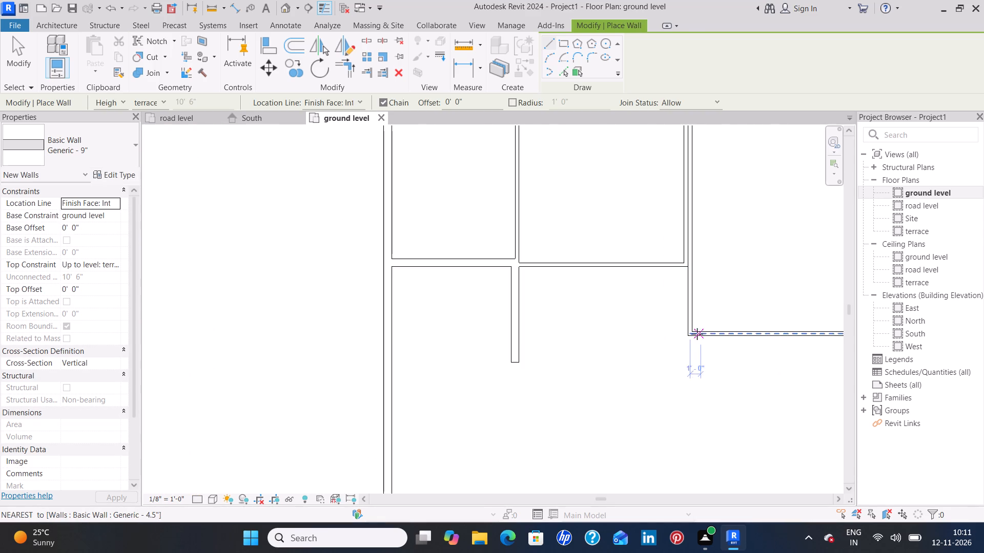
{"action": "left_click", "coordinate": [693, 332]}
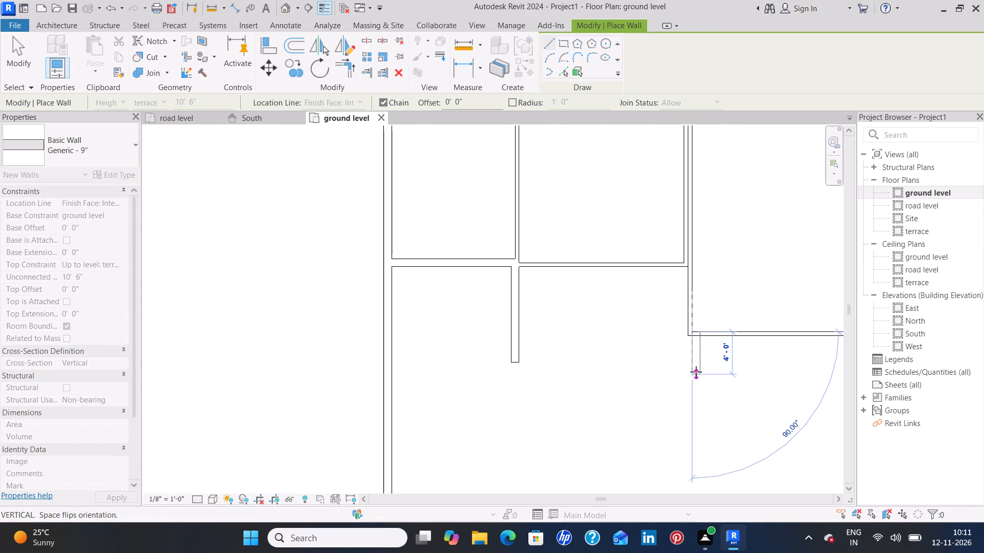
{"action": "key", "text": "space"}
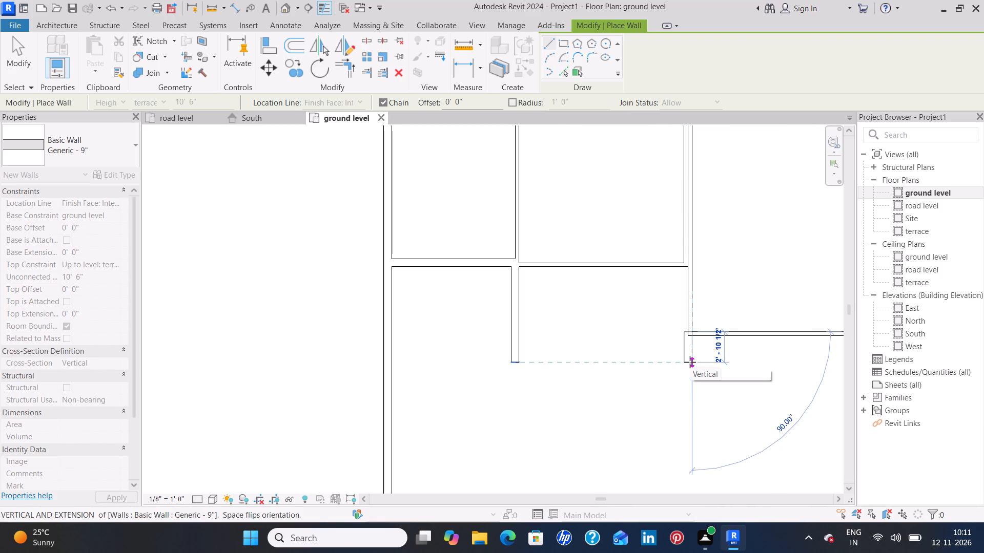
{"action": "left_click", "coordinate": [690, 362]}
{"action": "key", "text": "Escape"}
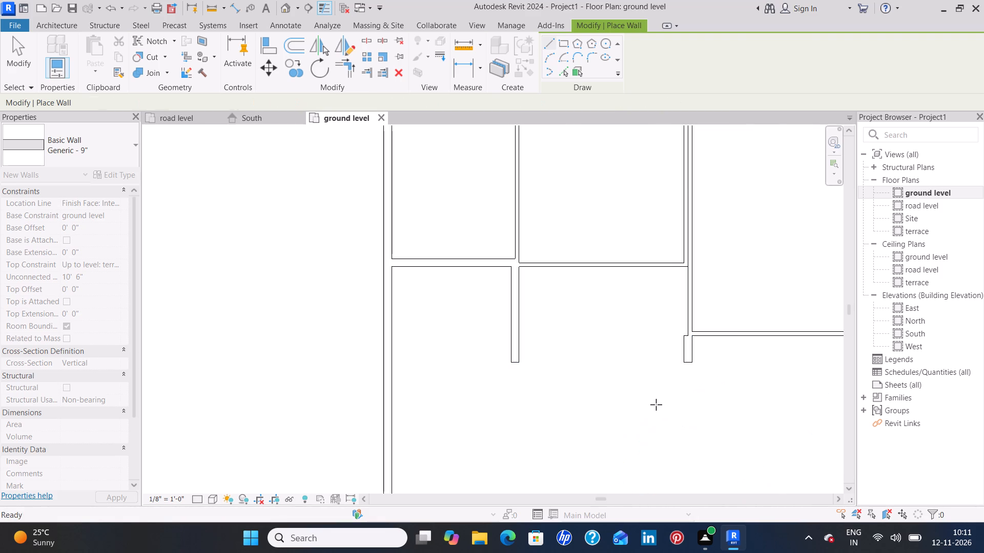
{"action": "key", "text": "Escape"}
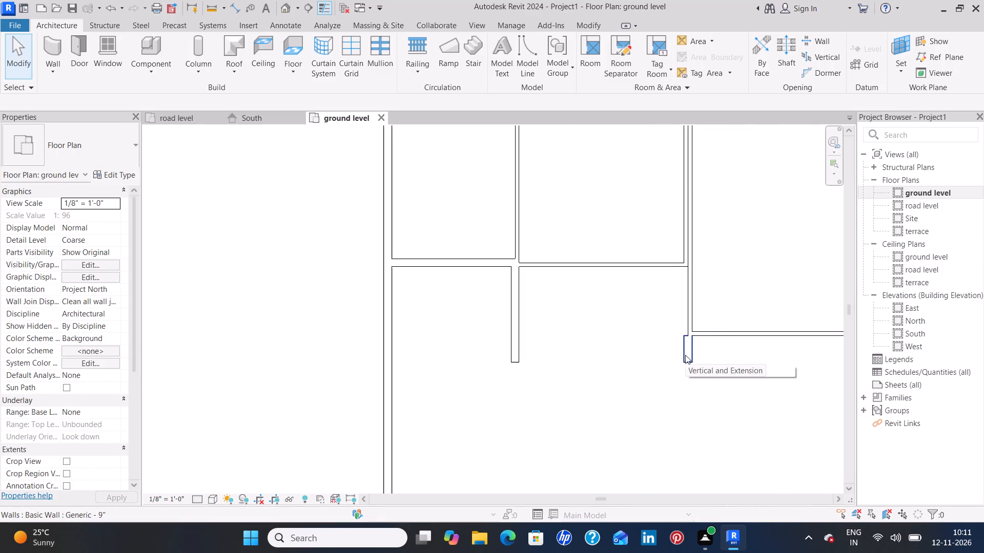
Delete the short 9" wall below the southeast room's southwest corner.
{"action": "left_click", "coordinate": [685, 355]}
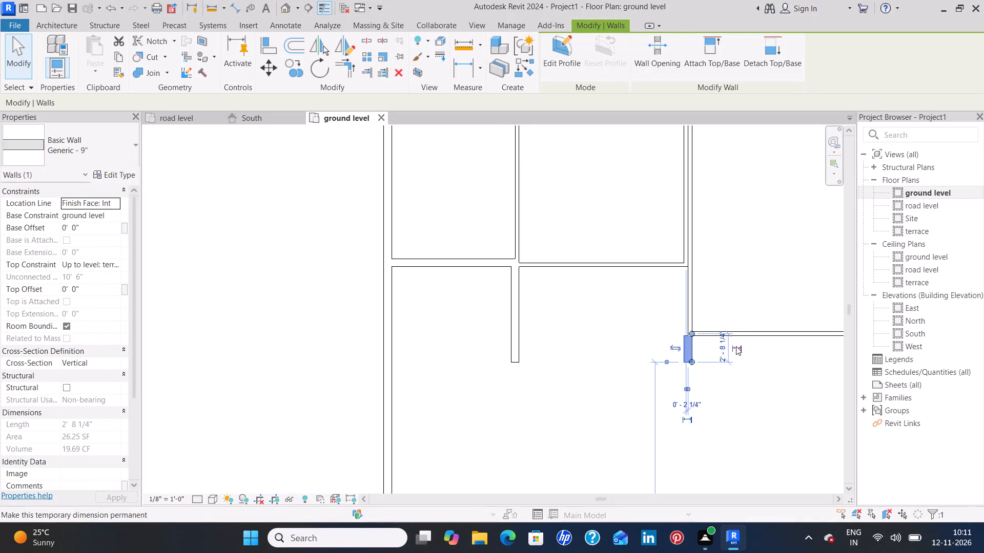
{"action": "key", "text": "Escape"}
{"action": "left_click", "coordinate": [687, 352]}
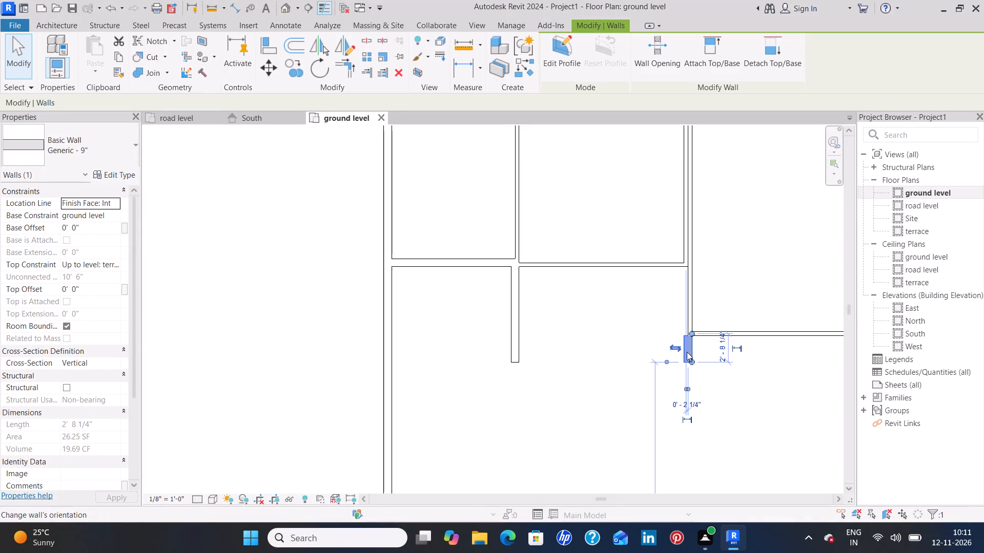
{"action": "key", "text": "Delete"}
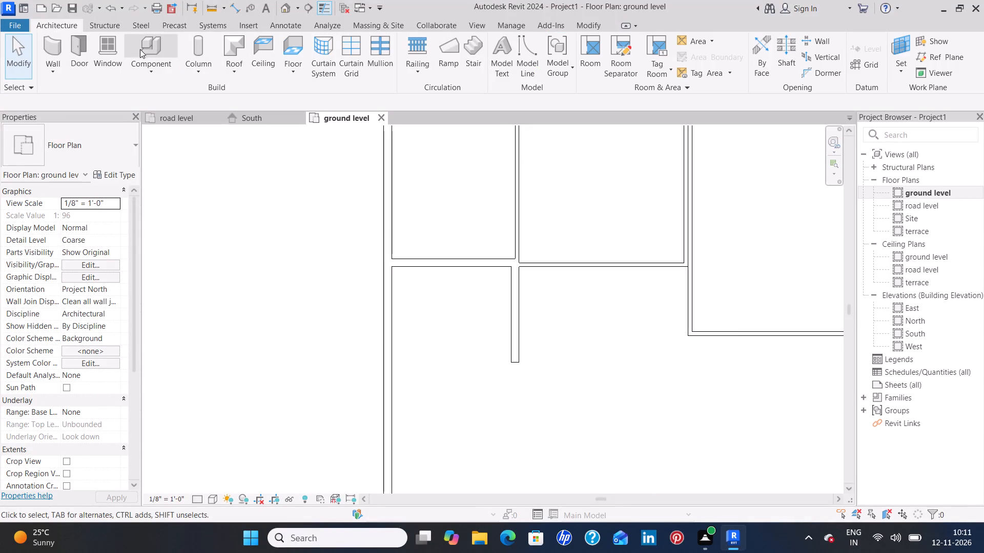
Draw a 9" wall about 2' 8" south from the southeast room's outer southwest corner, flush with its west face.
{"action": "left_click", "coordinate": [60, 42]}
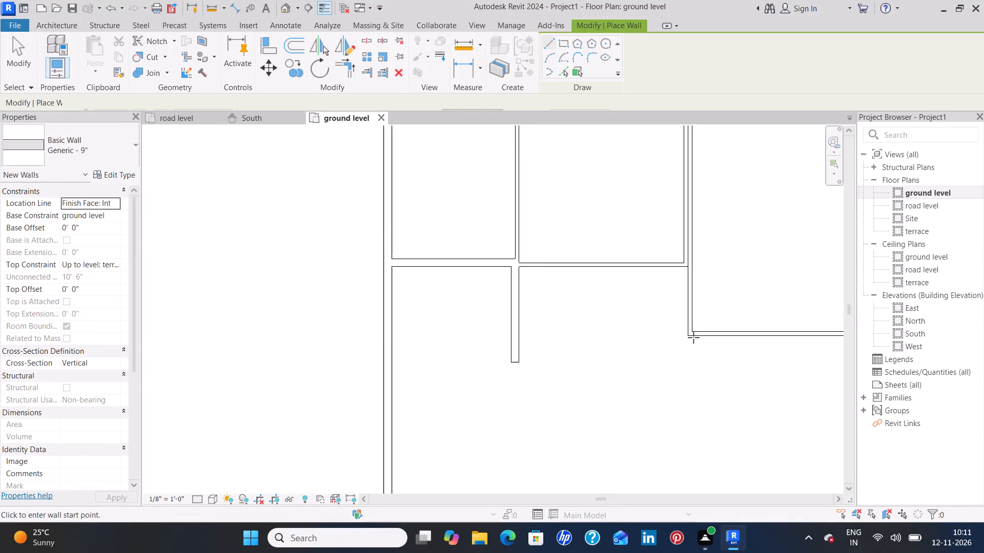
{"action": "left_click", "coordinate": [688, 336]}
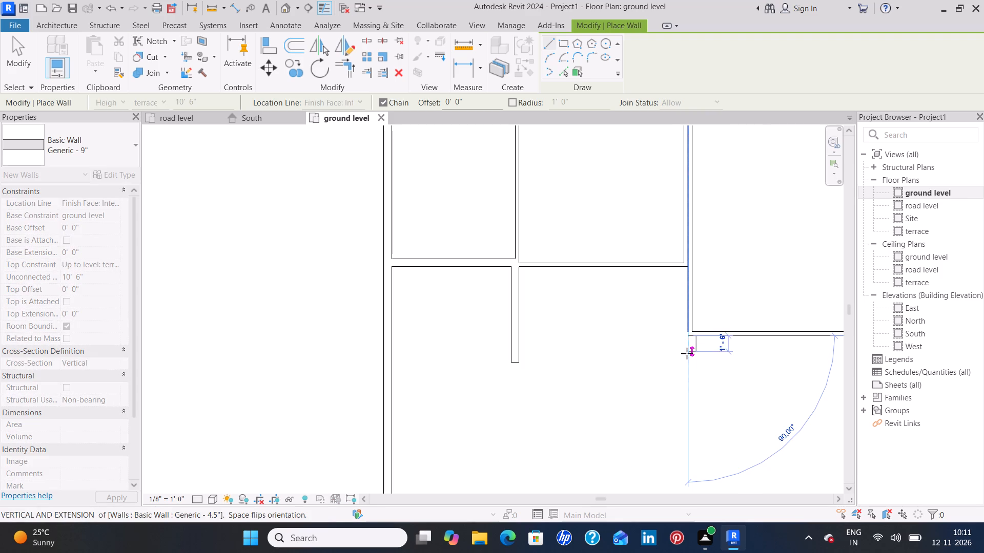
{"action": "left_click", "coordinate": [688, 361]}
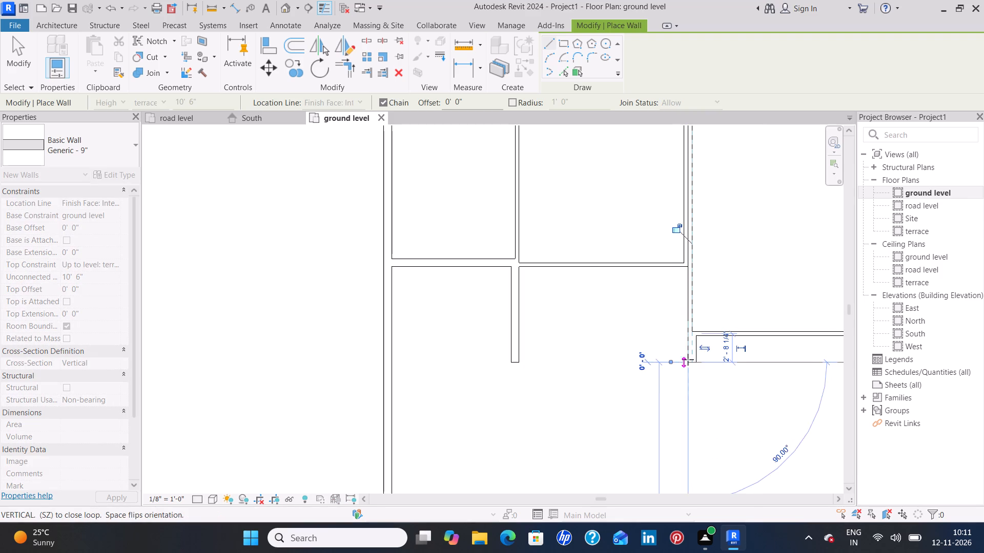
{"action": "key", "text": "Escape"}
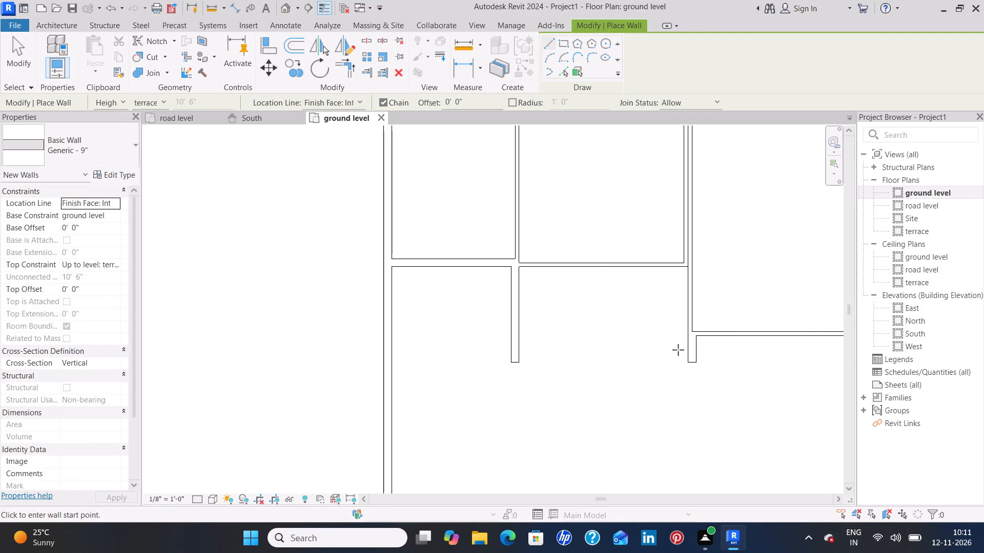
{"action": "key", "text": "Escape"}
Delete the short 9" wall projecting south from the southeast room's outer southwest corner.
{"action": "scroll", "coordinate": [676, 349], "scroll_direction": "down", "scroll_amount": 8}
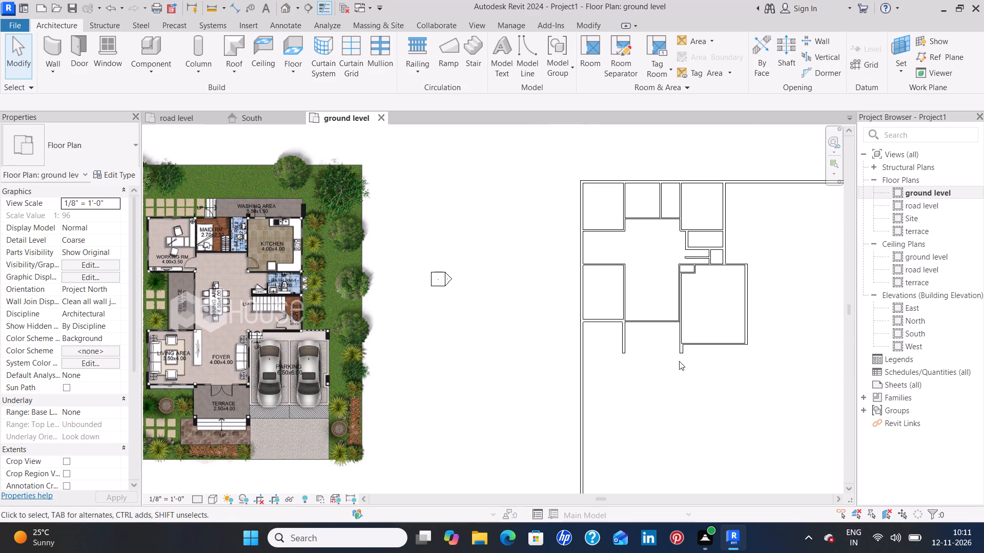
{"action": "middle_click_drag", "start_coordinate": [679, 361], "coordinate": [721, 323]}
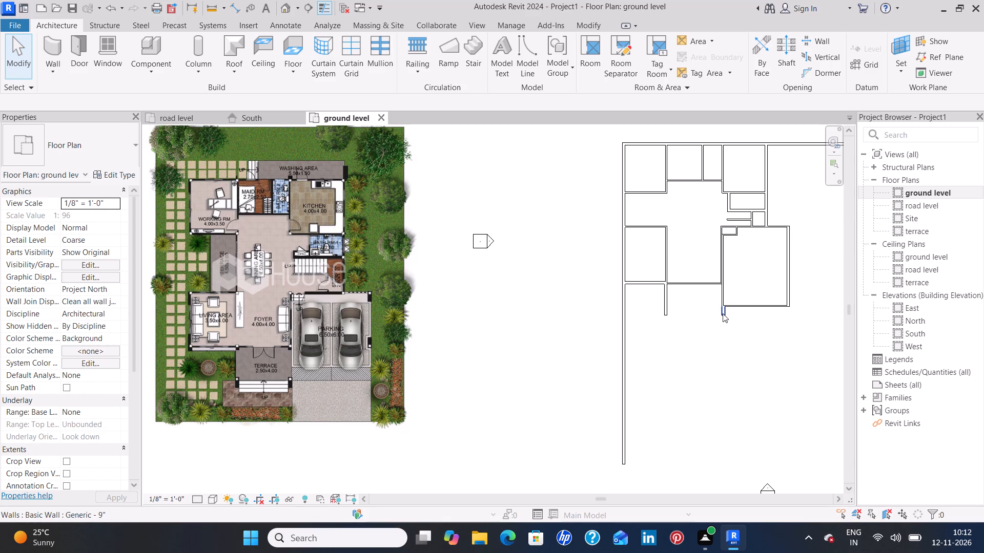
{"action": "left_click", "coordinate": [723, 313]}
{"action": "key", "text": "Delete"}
Draw a 9" wall about 2' 10 1/2" south from the southeast room's inner southwest corner, flipped westward and ending level with the wall opposite.
{"action": "scroll", "coordinate": [729, 306], "scroll_direction": "up", "scroll_amount": 2}
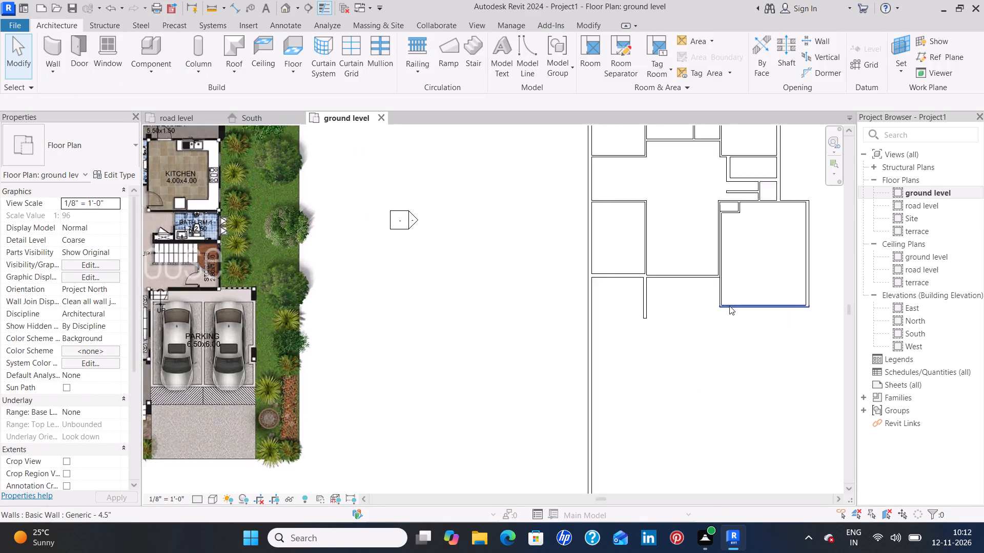
{"action": "scroll", "coordinate": [729, 306], "scroll_direction": "up", "scroll_amount": 10}
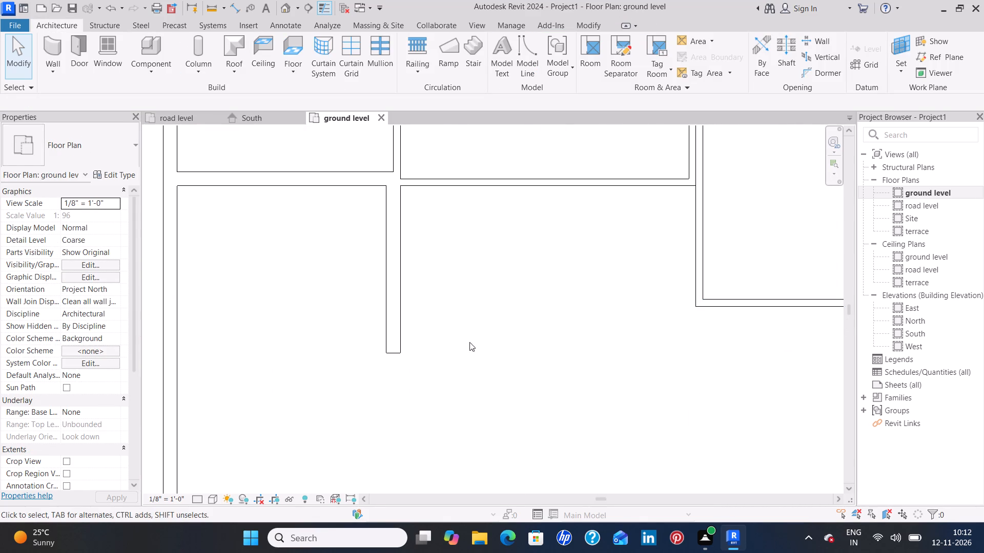
{"action": "key", "text": "w"}
{"action": "key", "text": "space"}
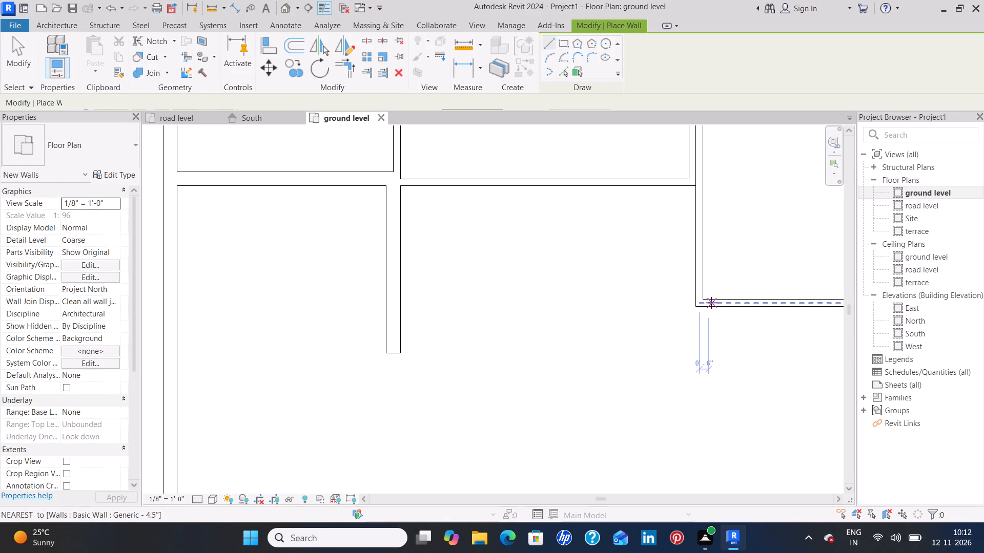
{"action": "left_click", "coordinate": [702, 298]}
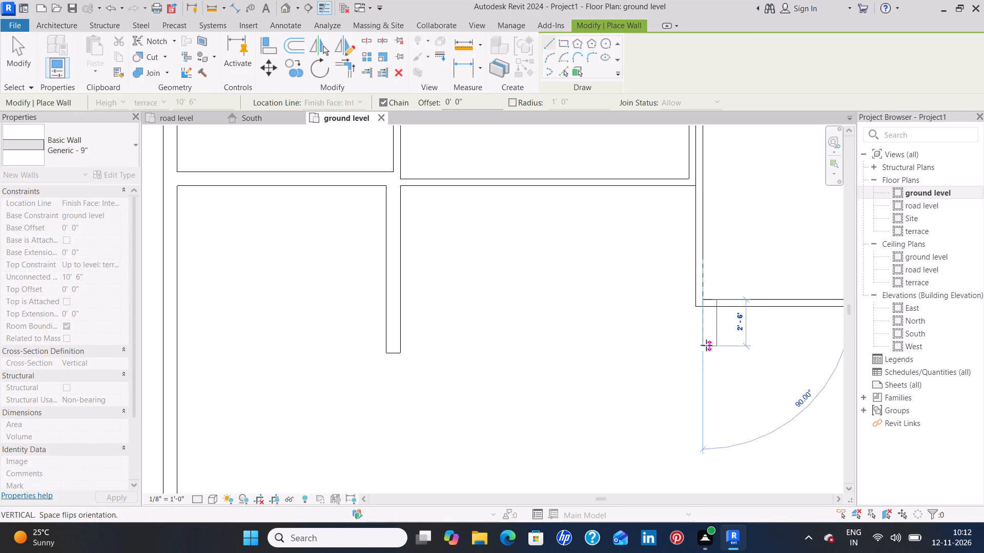
{"action": "key", "text": "space"}
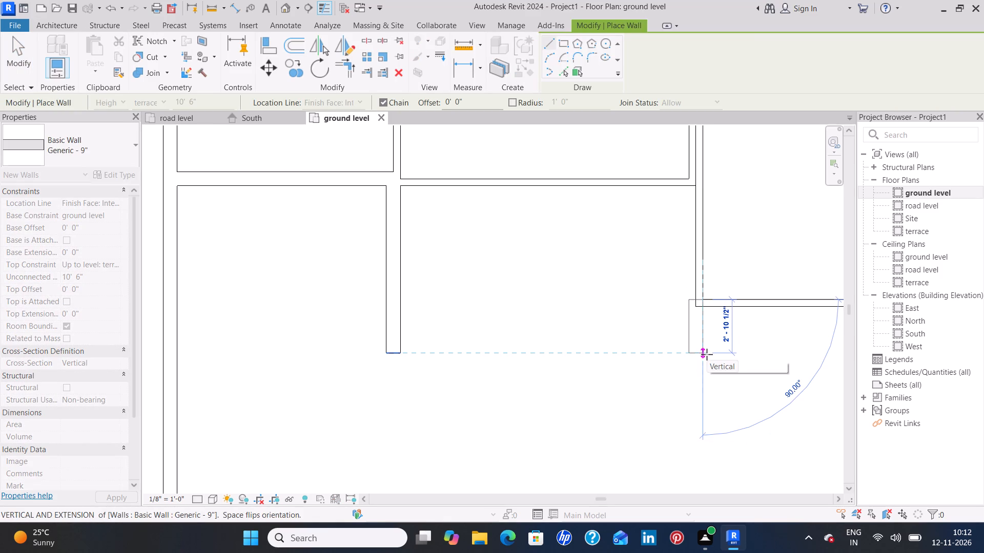
{"action": "left_click", "coordinate": [707, 354]}
{"action": "key", "text": "Escape"}
{"action": "key", "text": "Escape"}
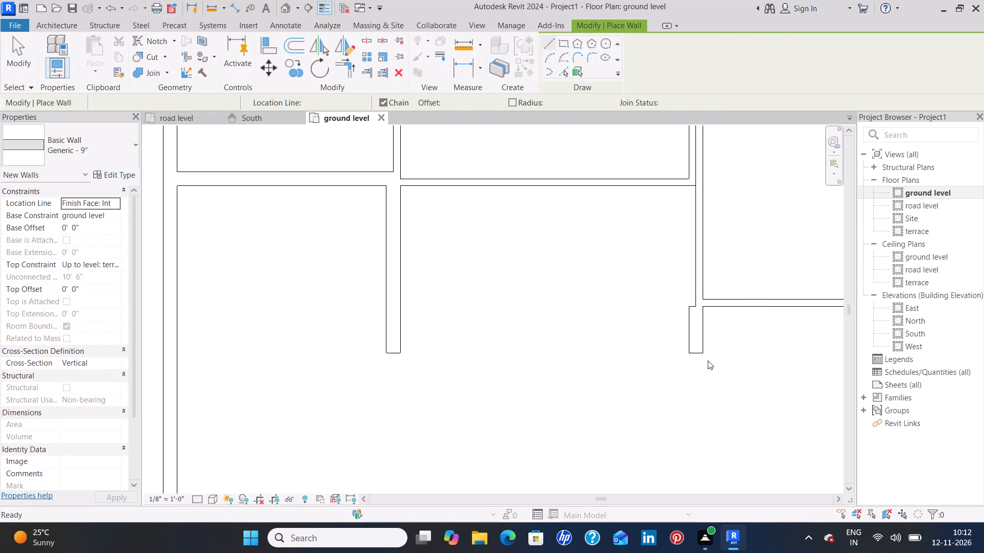
Delete the 4.5" wall along the south side of the southeast room.
{"action": "scroll", "coordinate": [708, 360], "scroll_direction": "down", "scroll_amount": 13}
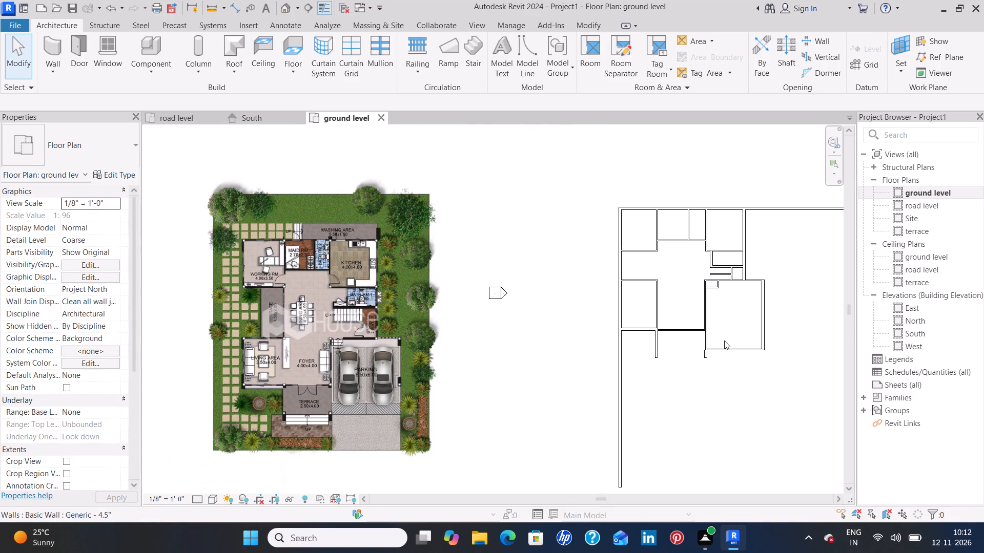
{"action": "left_click", "coordinate": [727, 345]}
{"action": "key", "text": "Delete"}
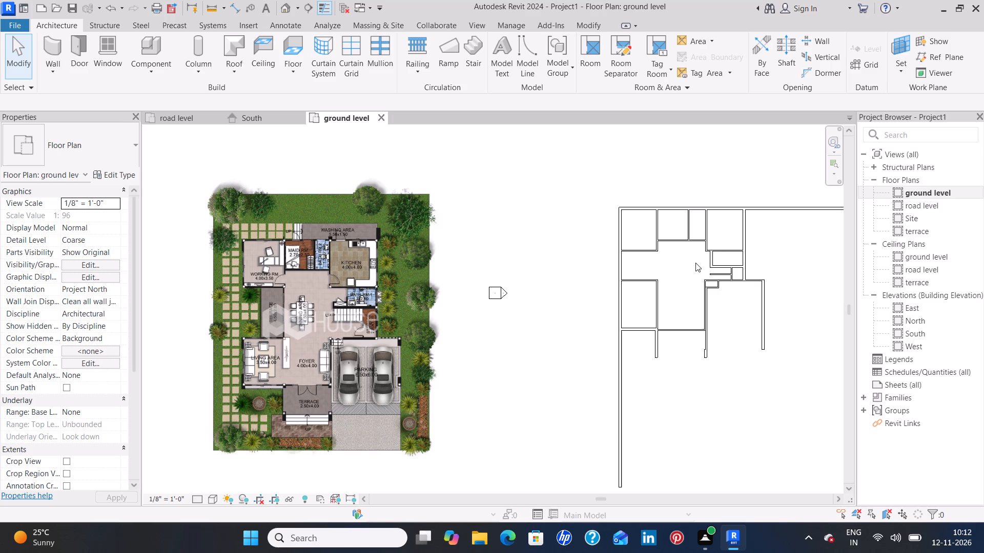
Add linear dimensions west of the plan for the inner north-south depths of the northwest room and the room beside it.
{"action": "scroll", "coordinate": [695, 263], "scroll_direction": "up", "scroll_amount": 2}
{"action": "middle_click_drag", "start_coordinate": [695, 263], "coordinate": [656, 288]}
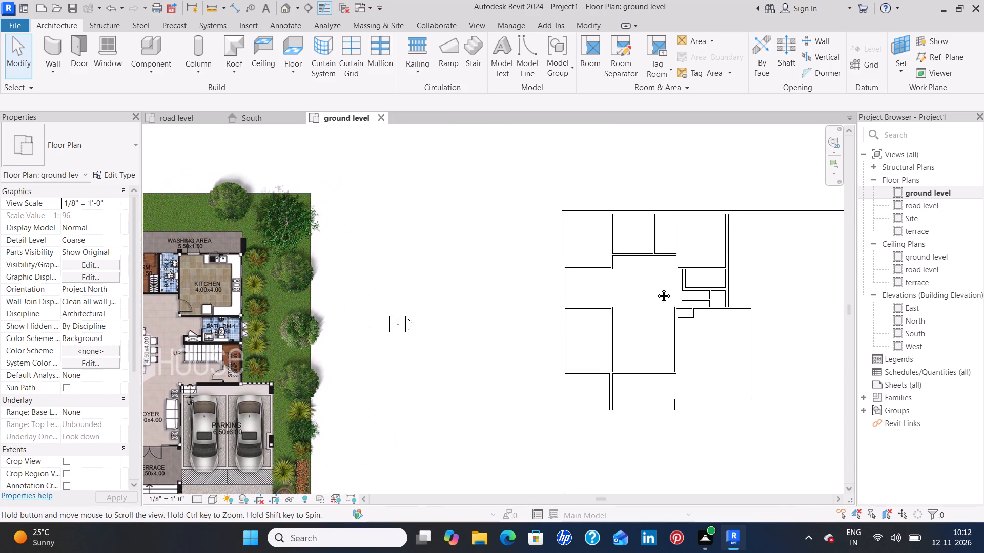
{"action": "middle_click_drag", "start_coordinate": [656, 288], "coordinate": [636, 306]}
{"action": "scroll", "coordinate": [631, 310], "scroll_direction": "up", "scroll_amount": 2}
{"action": "middle_click_drag", "start_coordinate": [630, 309], "coordinate": [622, 291]}
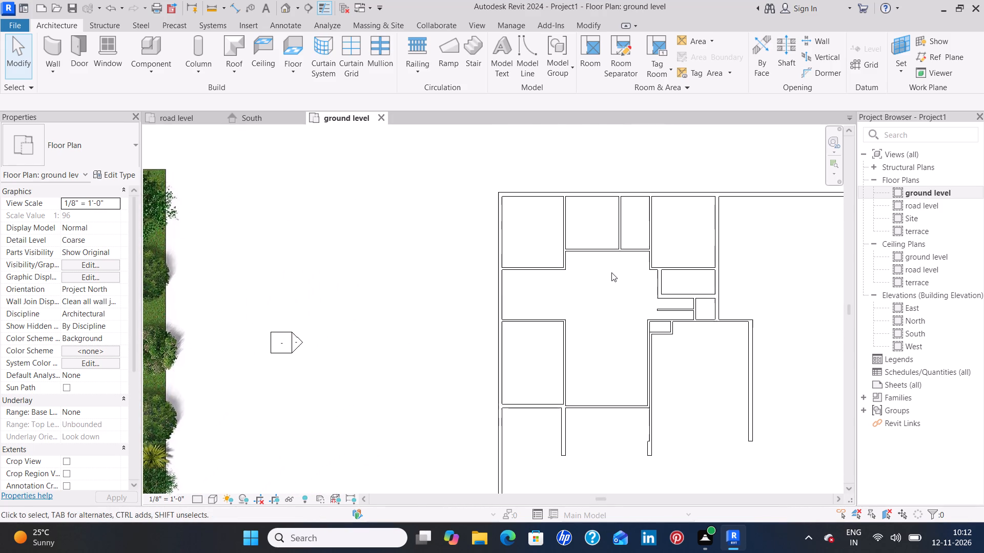
{"action": "scroll", "coordinate": [710, 304], "scroll_direction": "down", "scroll_amount": 1}
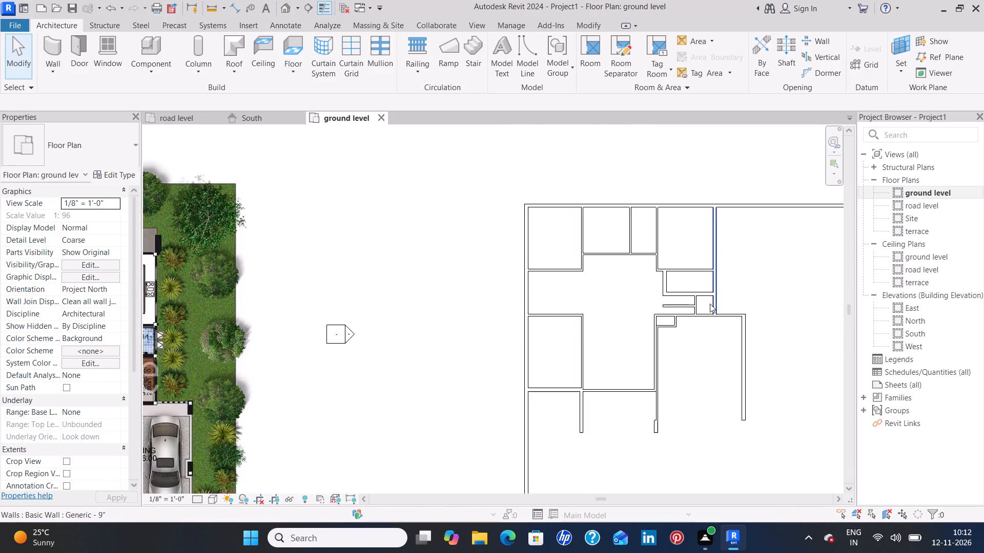
{"action": "scroll", "coordinate": [710, 304], "scroll_direction": "down", "scroll_amount": 2}
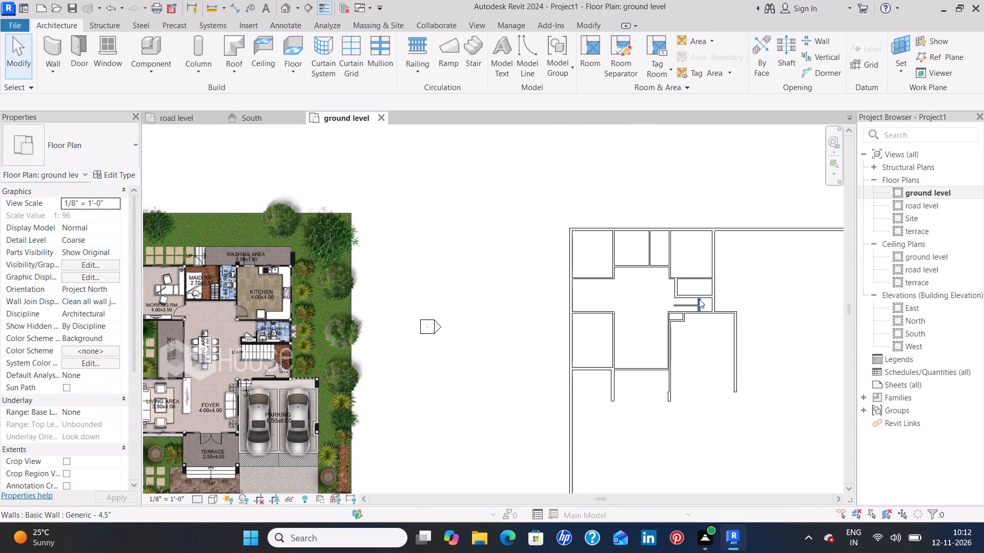
{"action": "scroll", "coordinate": [669, 310], "scroll_direction": "up", "scroll_amount": 5}
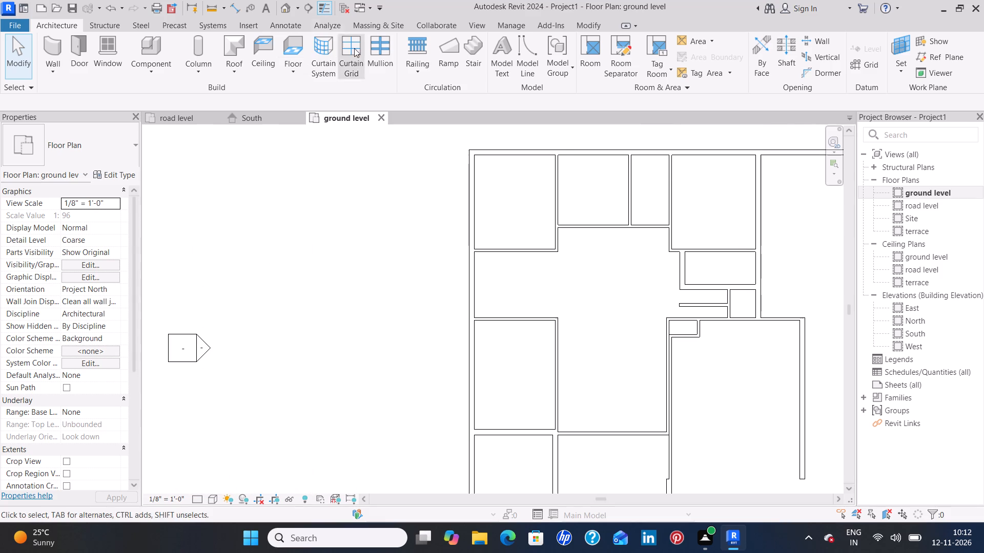
{"action": "left_click", "coordinate": [235, 10]}
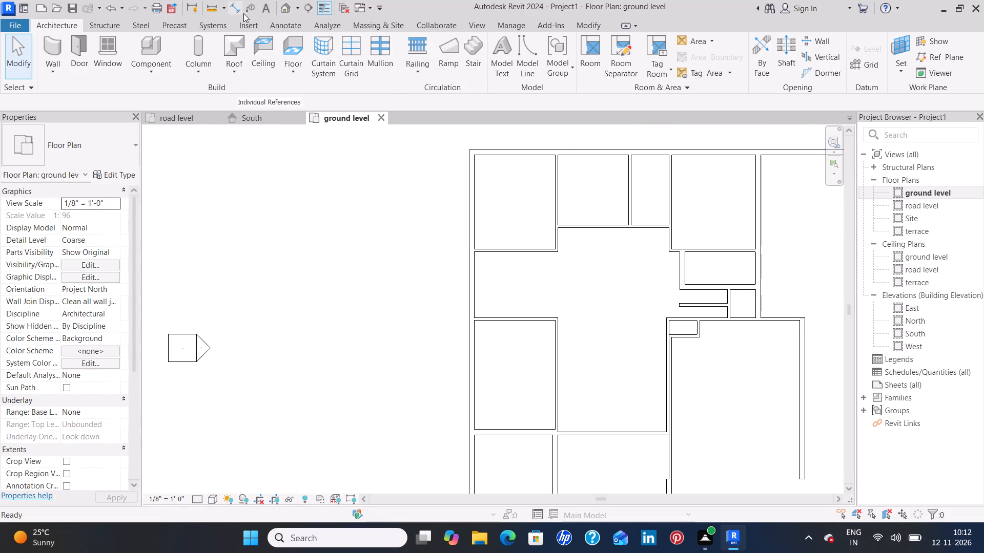
{"action": "left_click", "coordinate": [580, 56]}
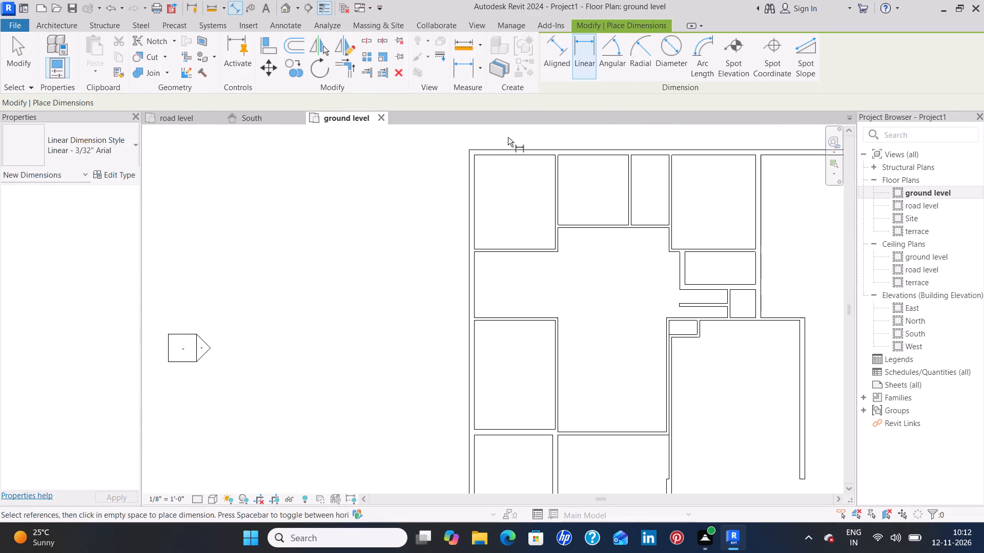
{"action": "left_click", "coordinate": [477, 155]}
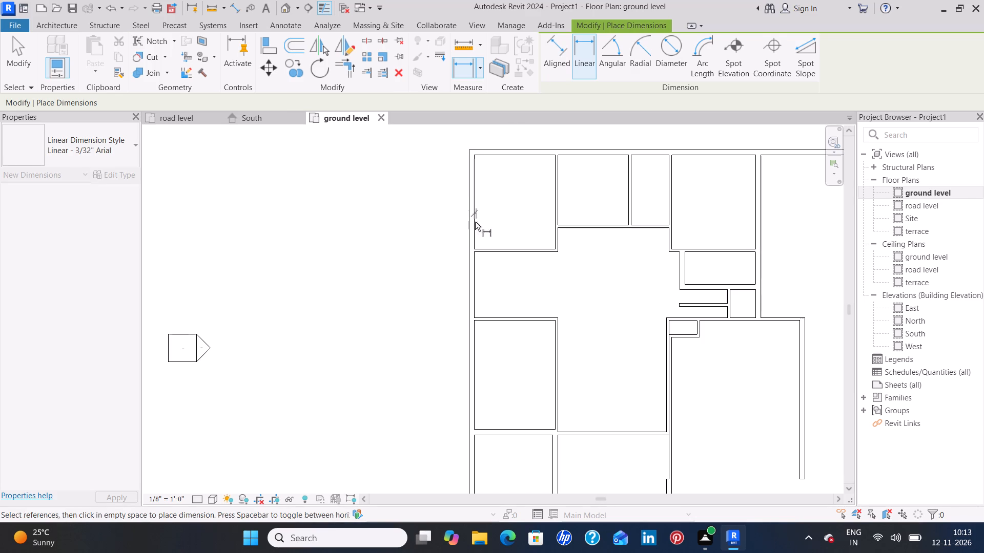
{"action": "left_click", "coordinate": [475, 249]}
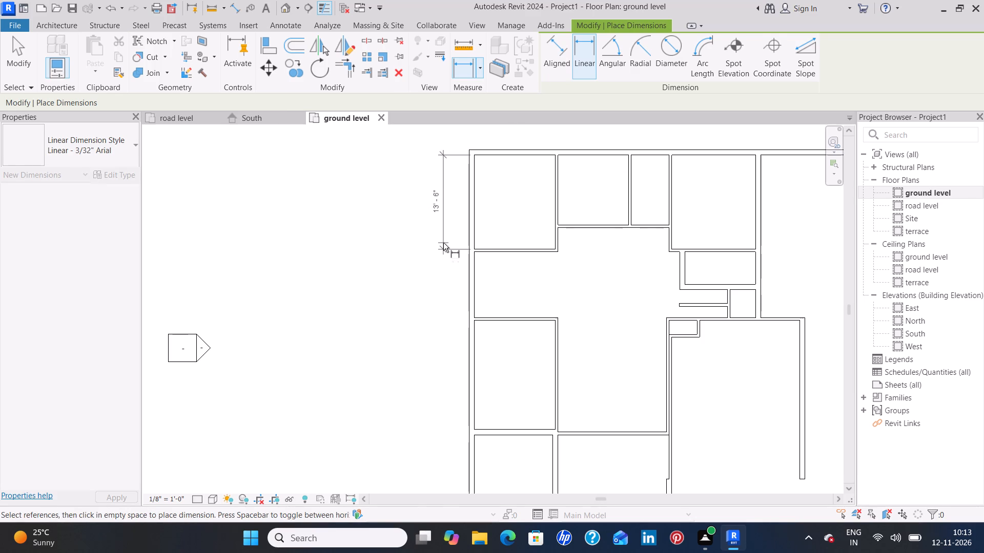
{"action": "left_click", "coordinate": [443, 243]}
{"action": "left_click", "coordinate": [558, 154]}
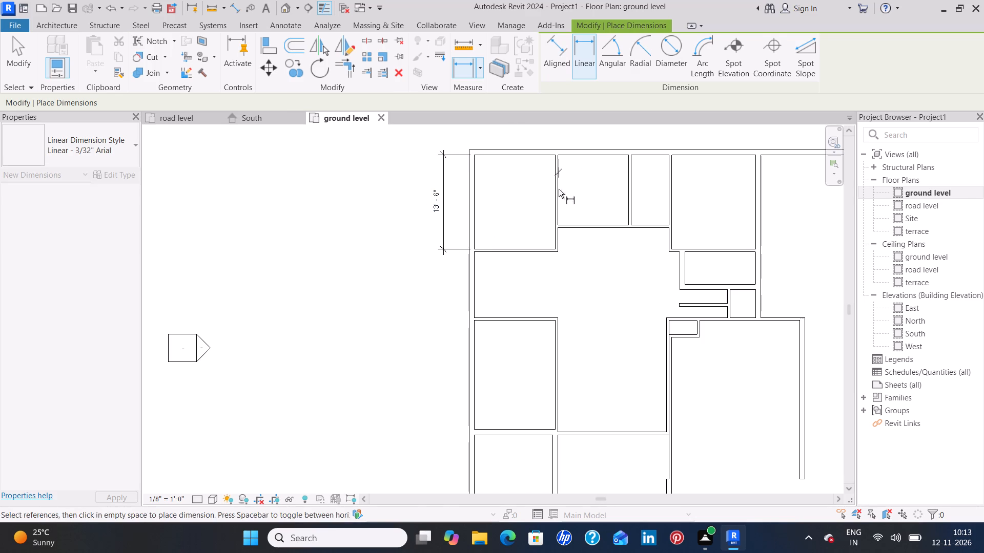
{"action": "left_click", "coordinate": [559, 225]}
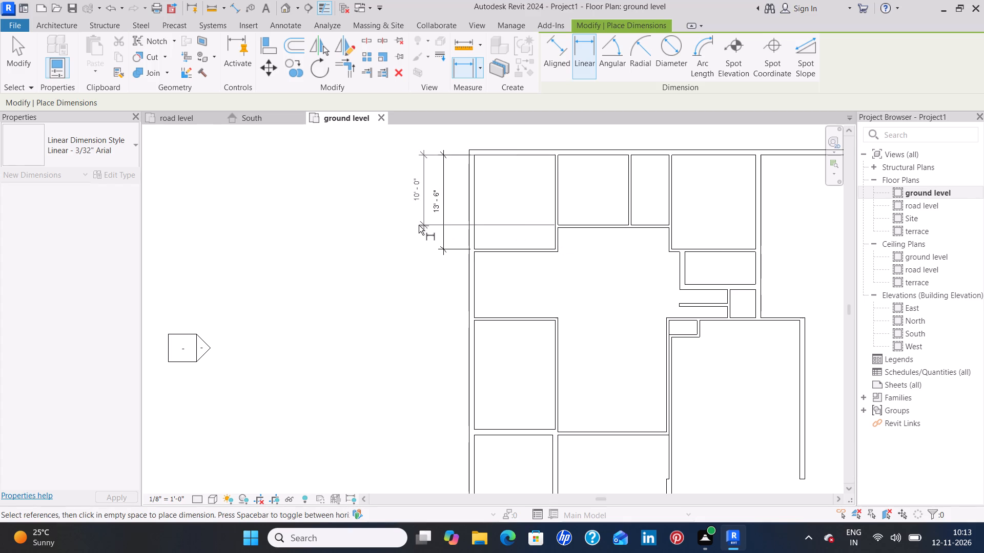
{"action": "left_click", "coordinate": [412, 225]}
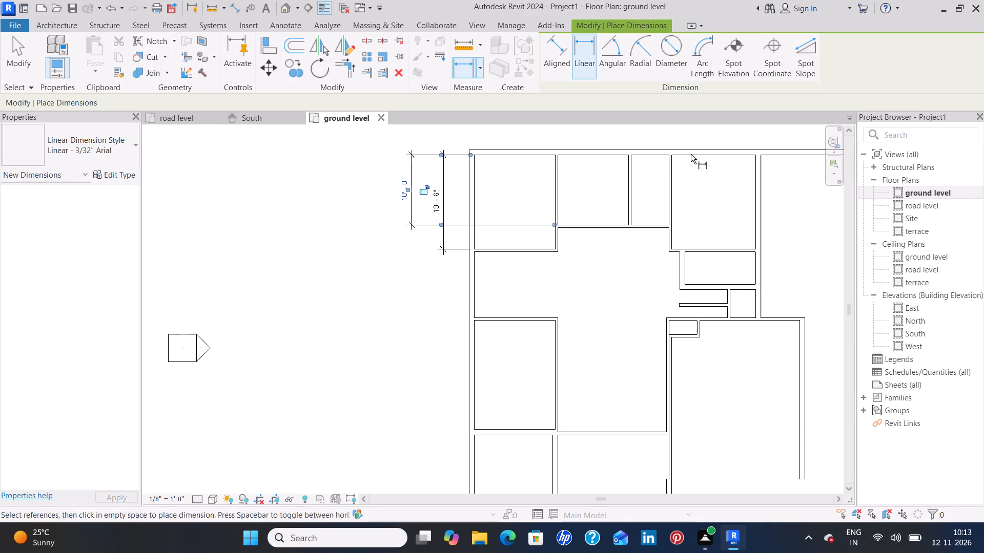
Add linear dimensions east of the plan for the north-south depths of the northeast room and the small room directly south of it.
{"action": "left_click", "coordinate": [755, 156]}
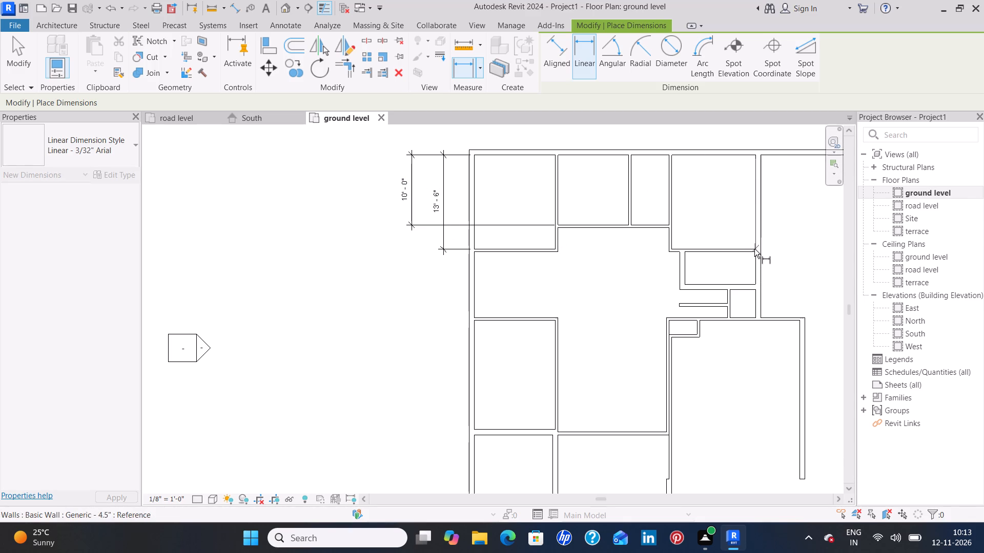
{"action": "left_click", "coordinate": [757, 249]}
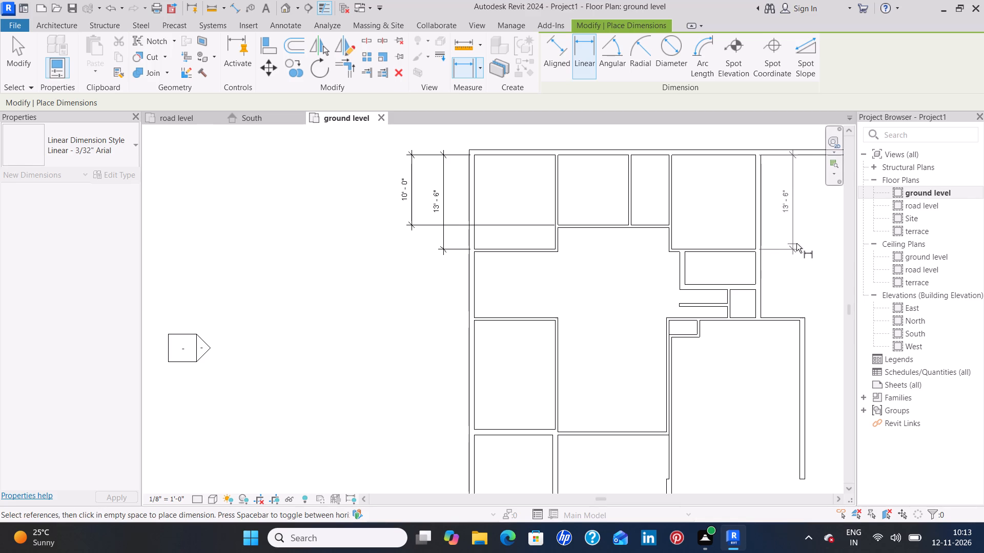
{"action": "left_click", "coordinate": [798, 243]}
{"action": "left_click", "coordinate": [755, 252]}
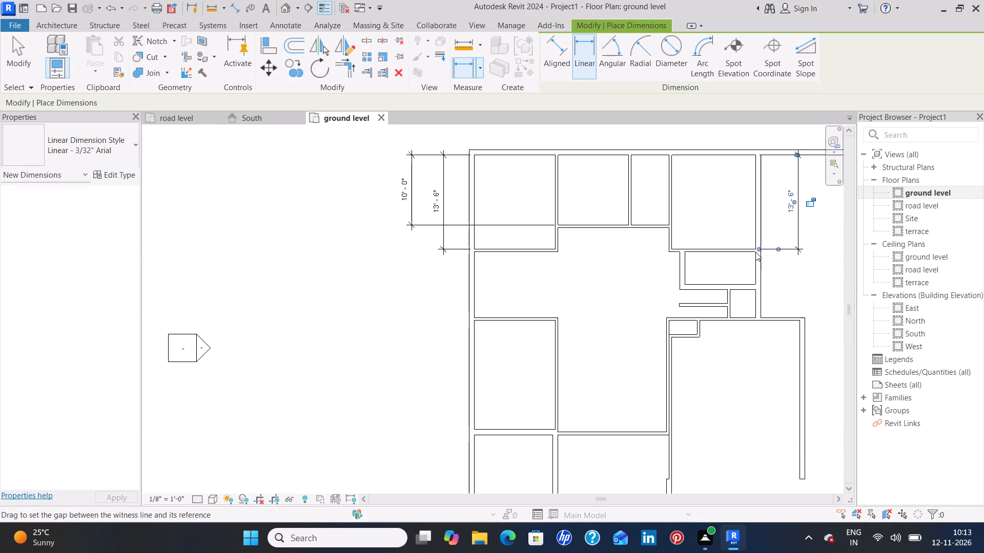
{"action": "left_click", "coordinate": [754, 284]}
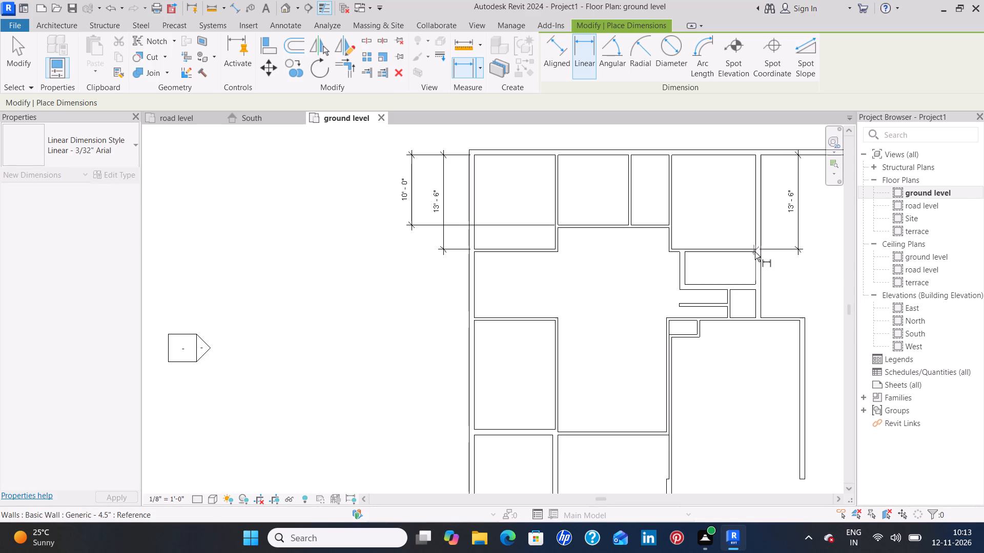
{"action": "left_click", "coordinate": [755, 252]}
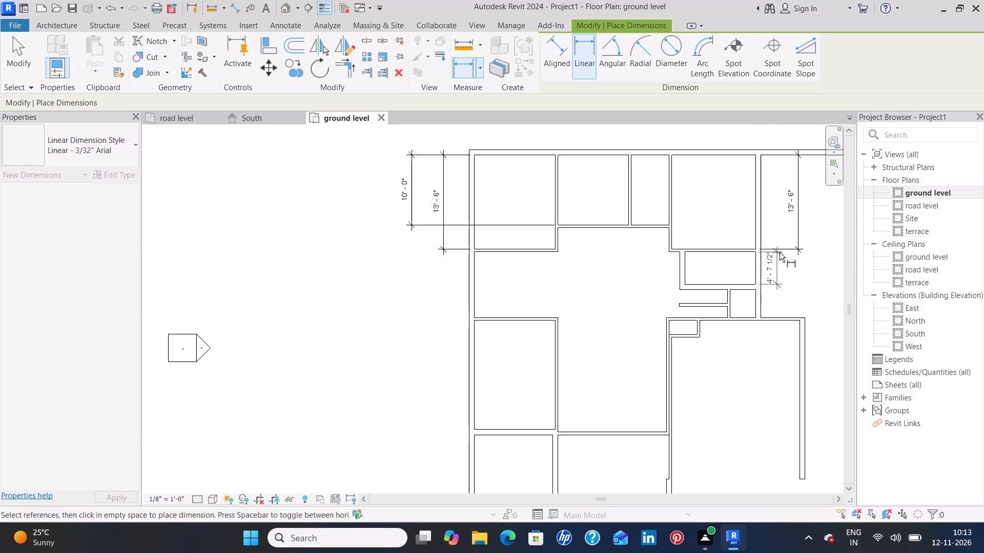
{"action": "left_click", "coordinate": [802, 254]}
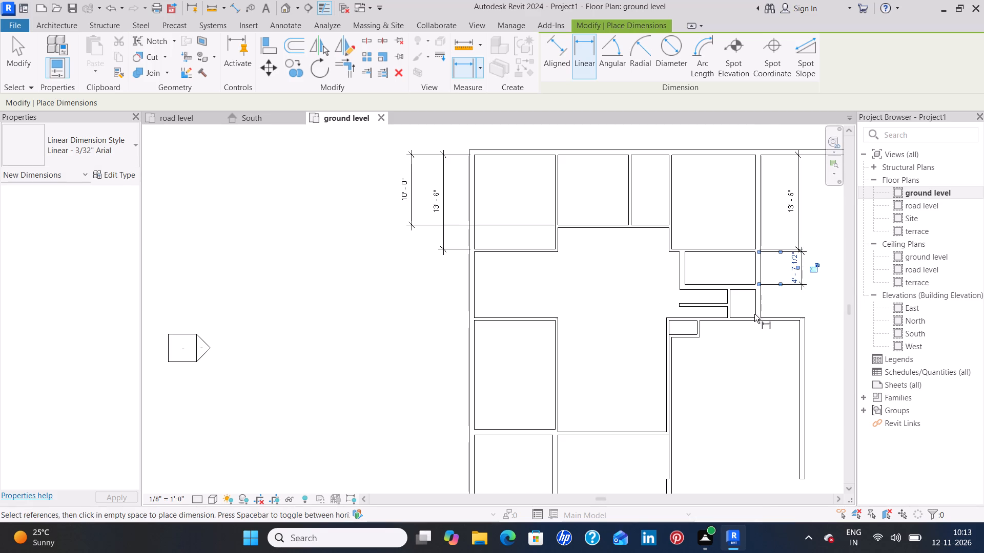
Add linear dimensions east of the plan for the gaps north and south of the stair area's thin middle wall.
{"action": "left_click", "coordinate": [726, 302]}
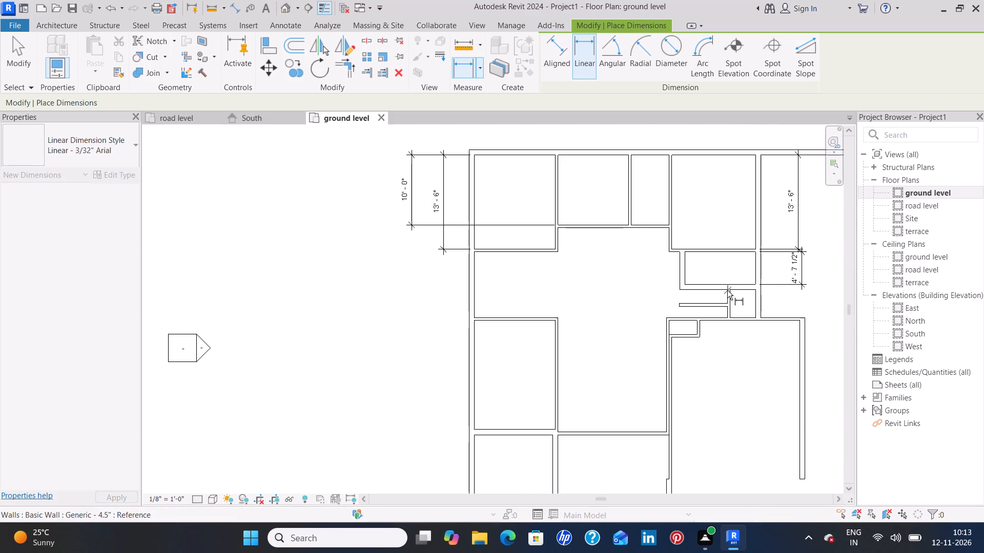
{"action": "left_click", "coordinate": [728, 288]}
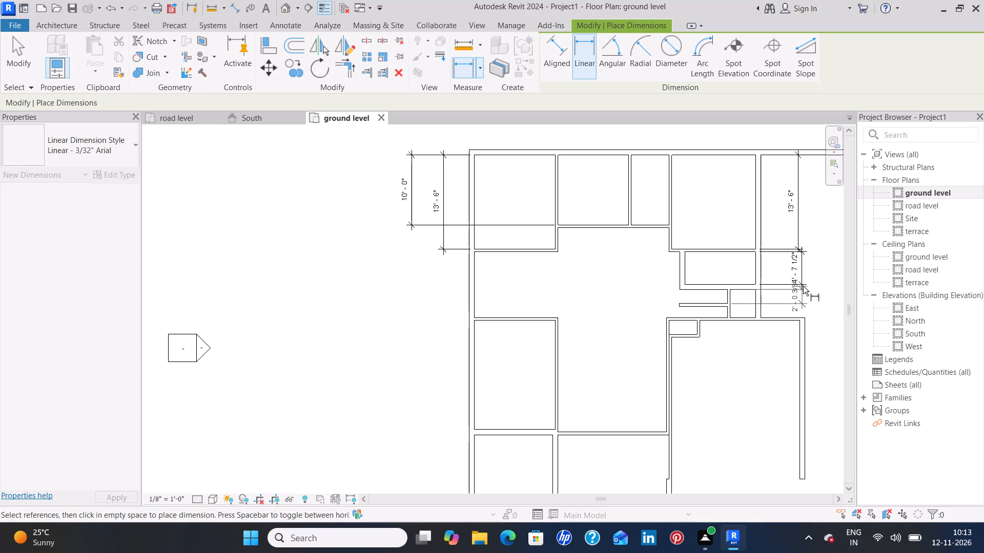
{"action": "left_click", "coordinate": [807, 286]}
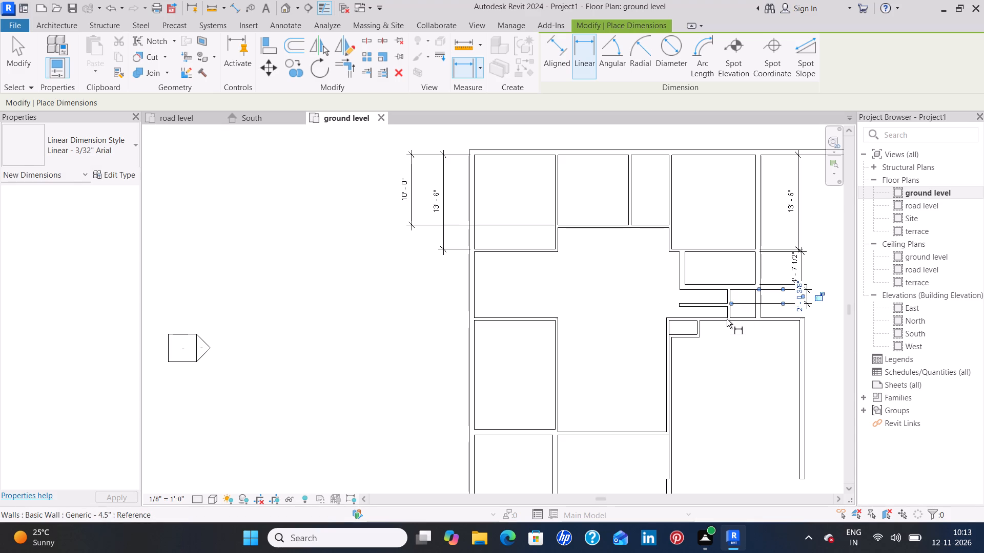
{"action": "left_click", "coordinate": [727, 319]}
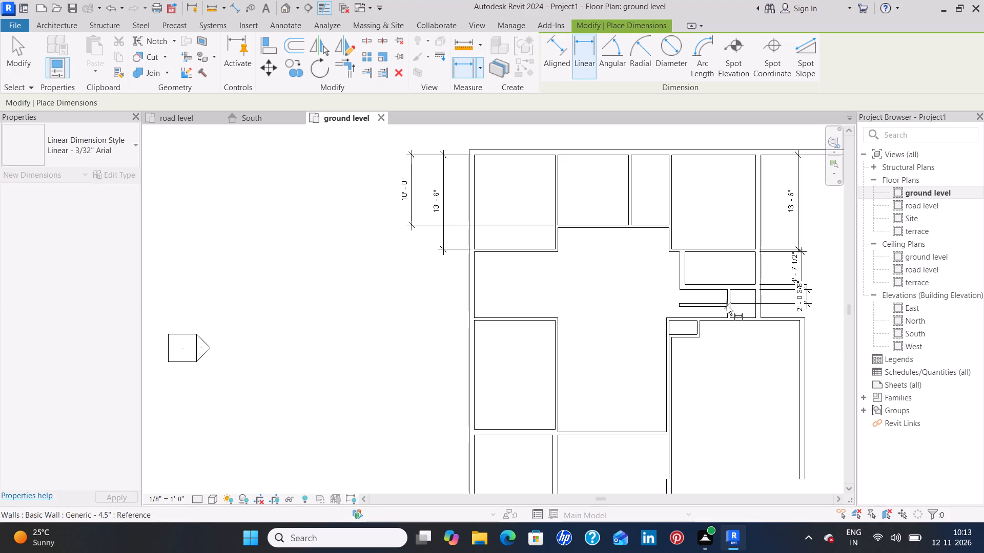
{"action": "left_click", "coordinate": [727, 306]}
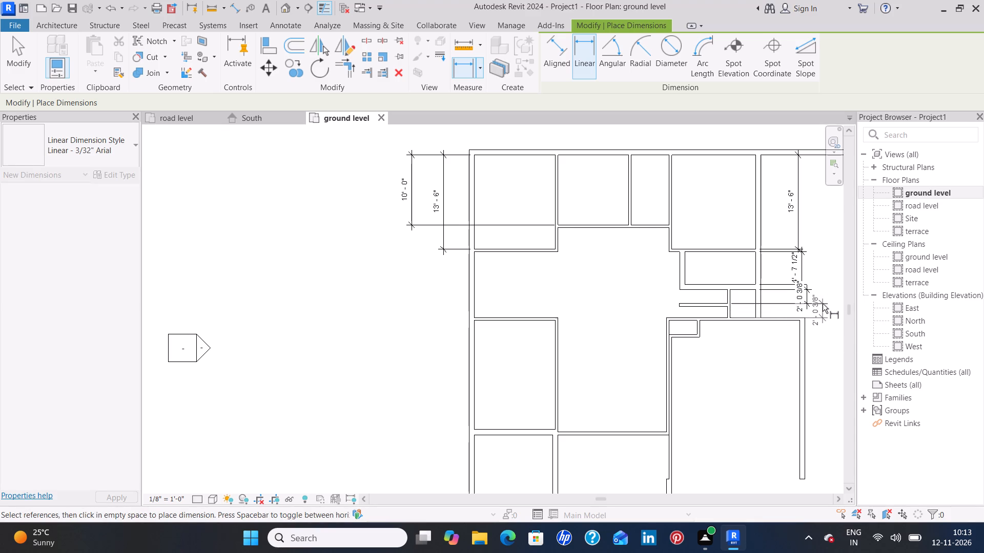
{"action": "left_click", "coordinate": [823, 304]}
Add a linear dimension for the north-south depth of the small enclosure in the southeast room's northwest corner, placed east of the plan.
{"action": "middle_click_drag", "start_coordinate": [747, 374], "coordinate": [741, 349]}
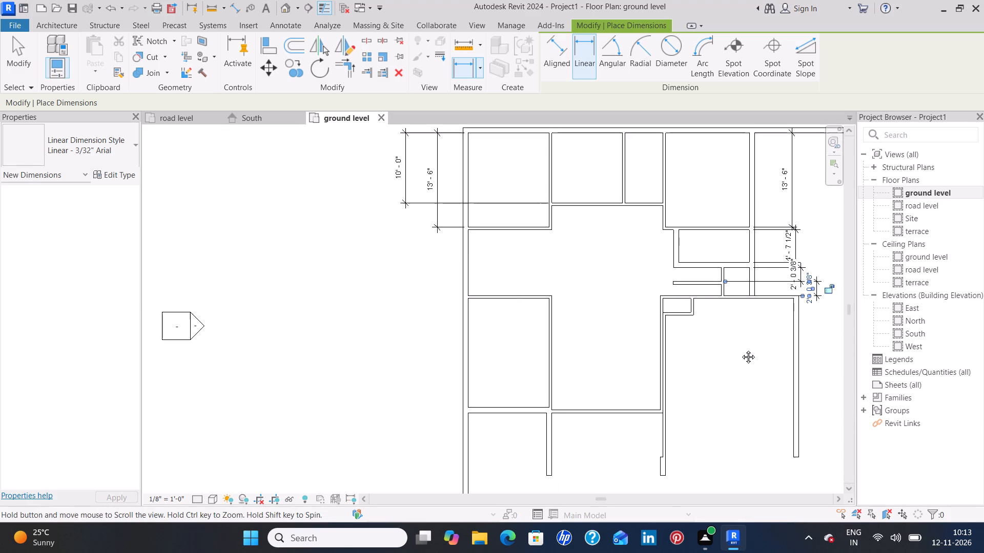
{"action": "middle_click_drag", "start_coordinate": [741, 349], "coordinate": [739, 344]}
{"action": "left_click", "coordinate": [688, 291]}
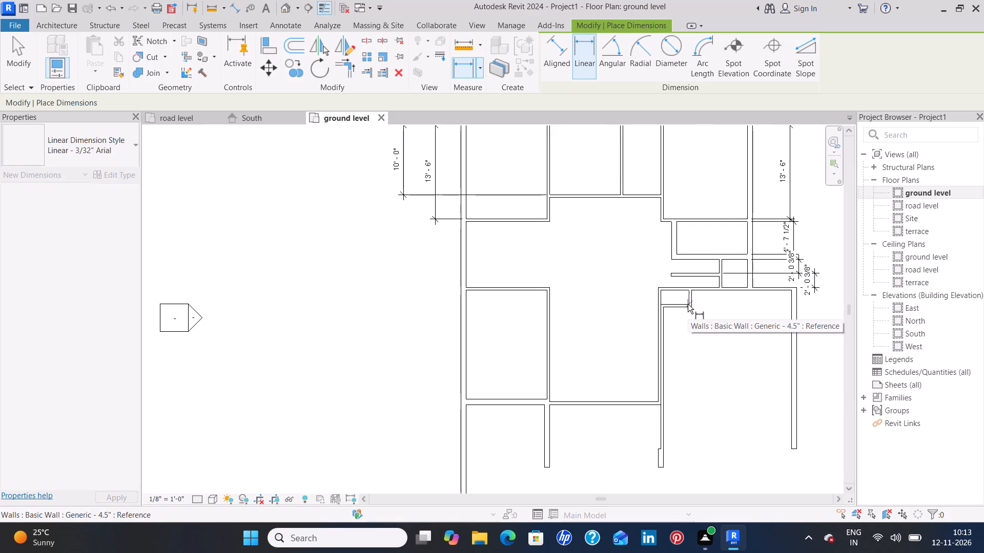
{"action": "left_click", "coordinate": [688, 304]}
{"action": "left_click", "coordinate": [821, 316]}
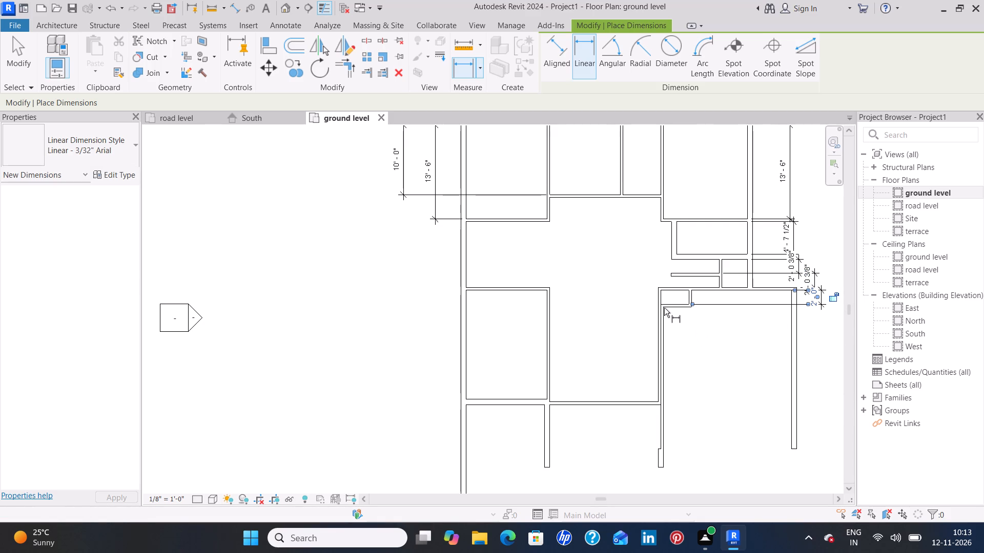
{"action": "scroll", "coordinate": [662, 309], "scroll_direction": "down", "scroll_amount": 4}
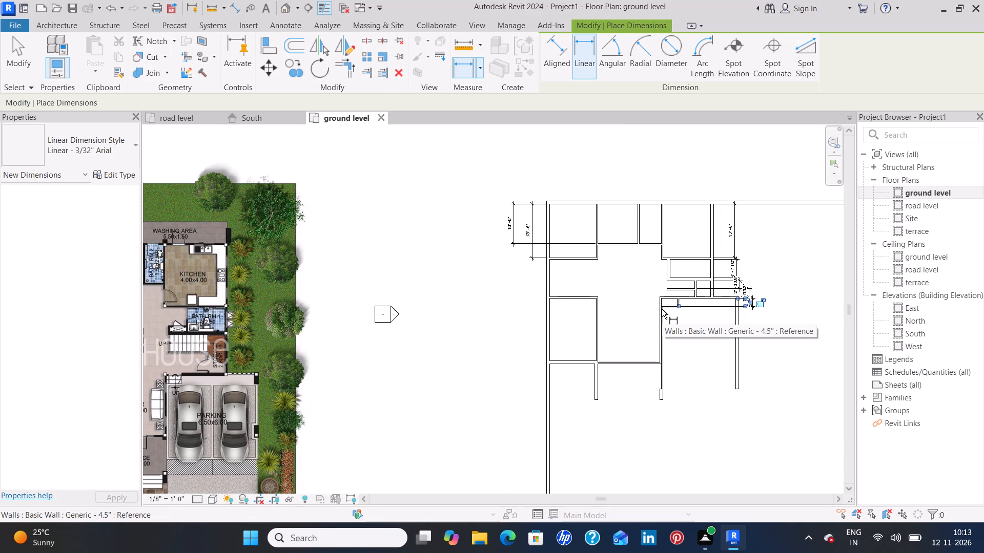
Add a linear dimension for the southeast room's north-south depth from below its small corner enclosure, placed east of the plan.
{"action": "scroll", "coordinate": [662, 309], "scroll_direction": "up", "scroll_amount": 3}
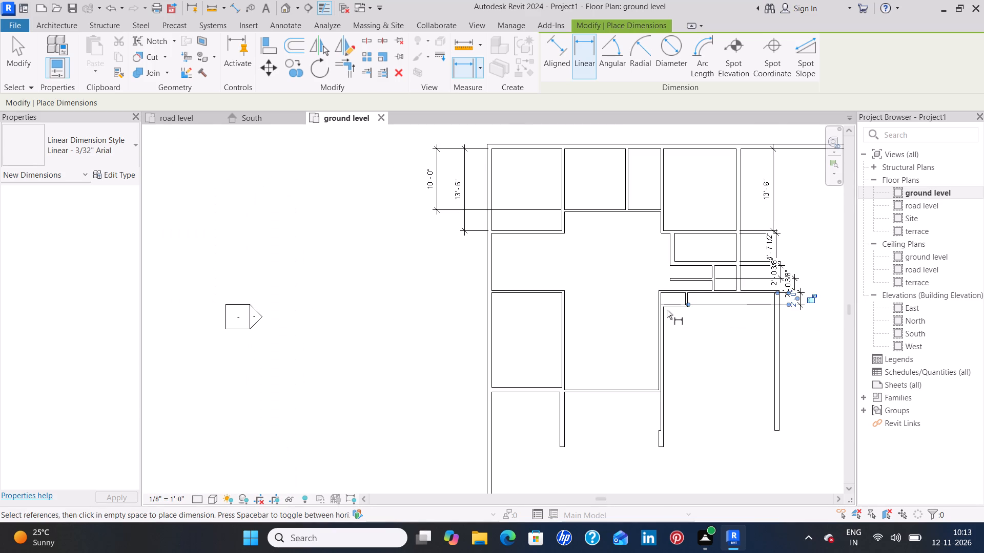
{"action": "left_click", "coordinate": [664, 306]}
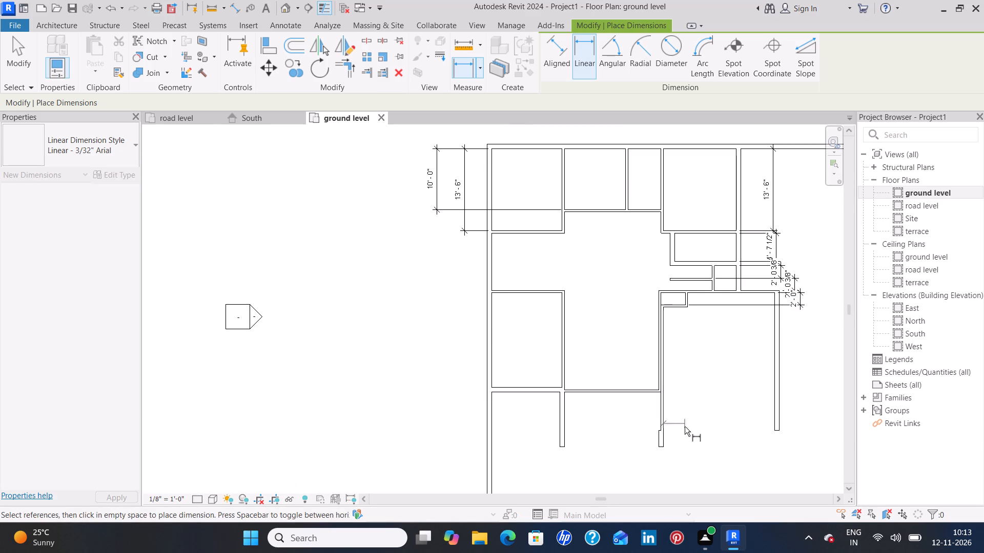
{"action": "left_click", "coordinate": [663, 430]}
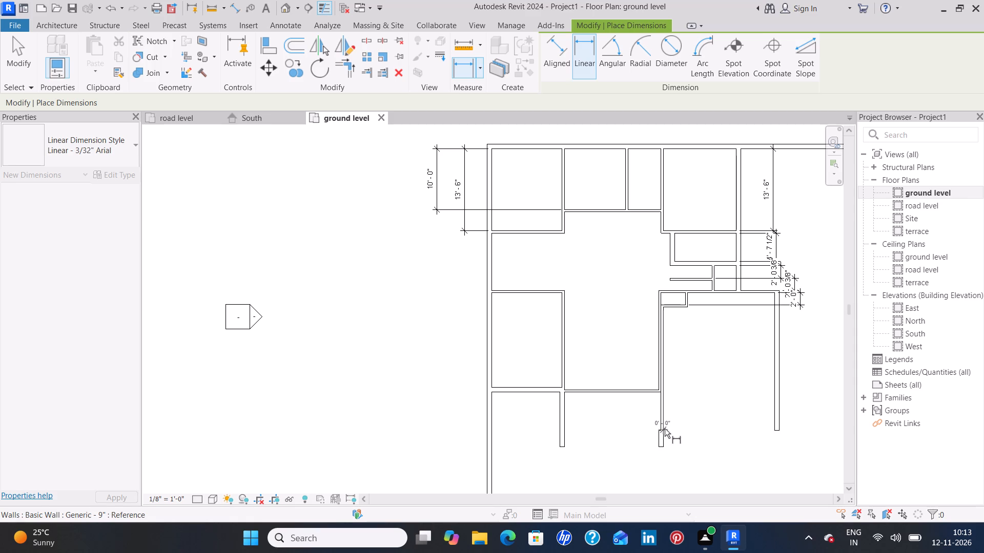
{"action": "left_click", "coordinate": [806, 423]}
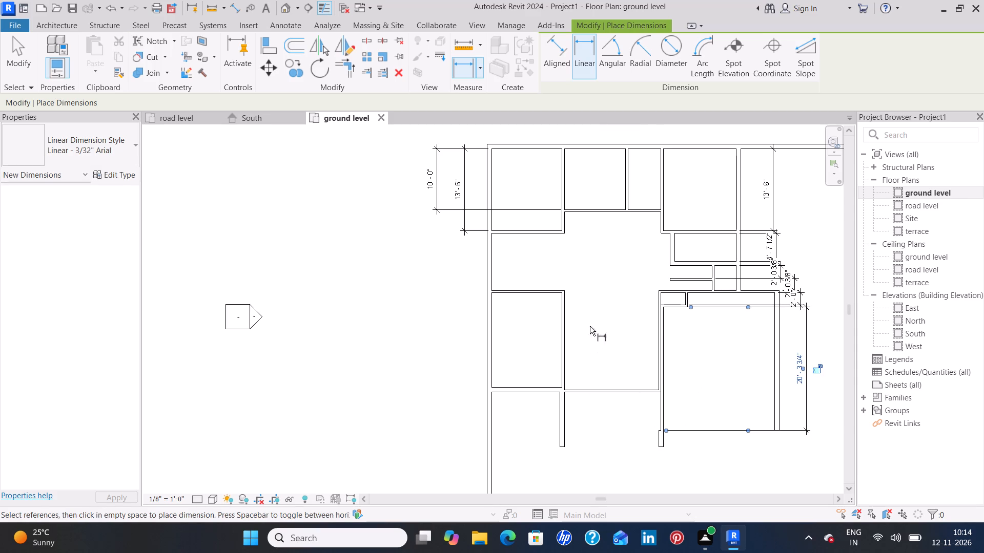
Add linear dimensions west of the plan for the southwest room's north-south depth and the open space between it and the northwest room.
{"action": "left_click", "coordinate": [561, 293]}
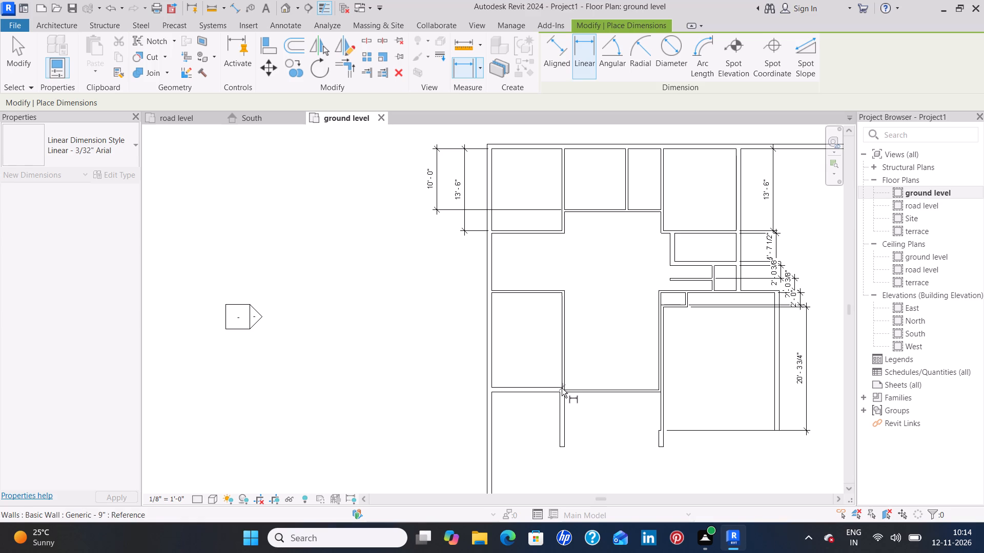
{"action": "left_click", "coordinate": [562, 388]}
{"action": "left_click", "coordinate": [434, 374]}
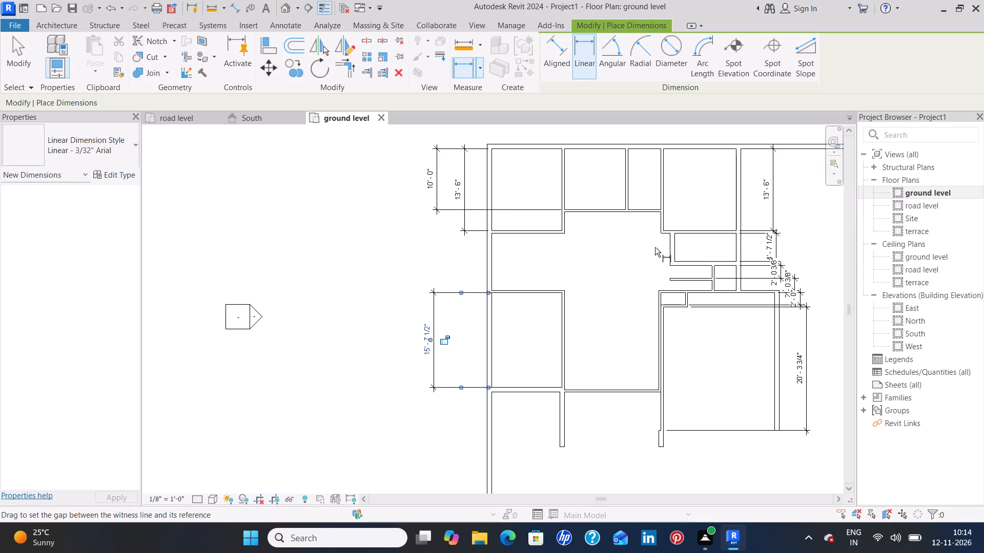
{"action": "left_click", "coordinate": [627, 252]}
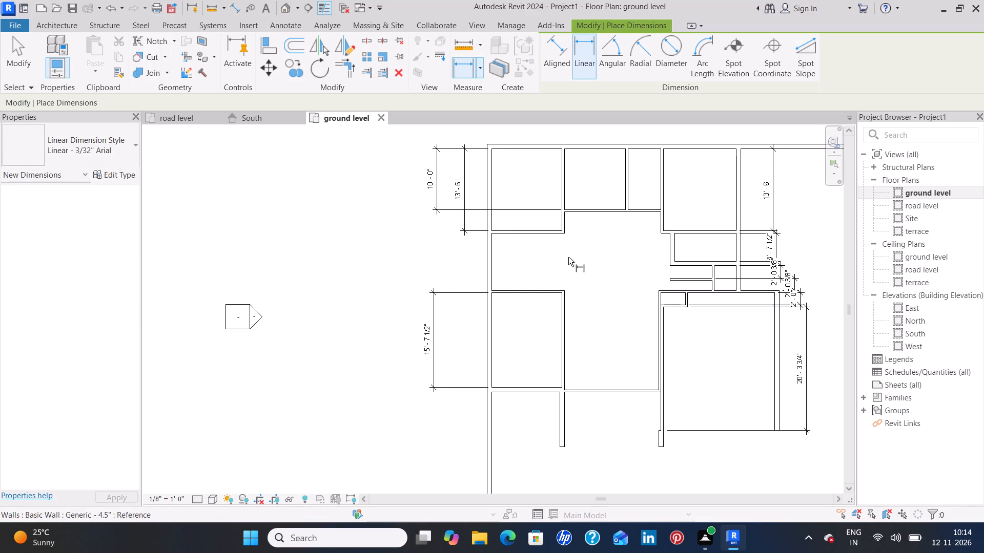
{"action": "left_click", "coordinate": [491, 233]}
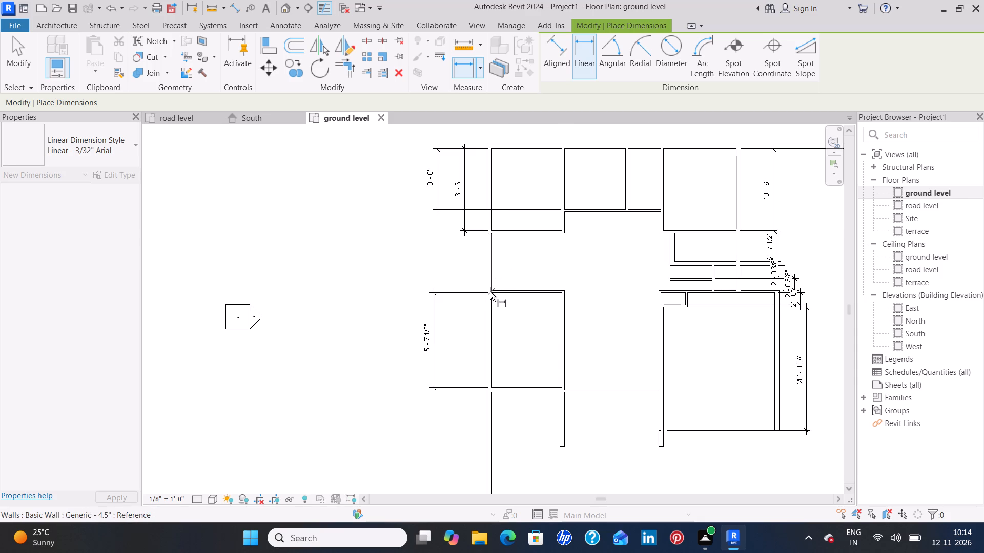
{"action": "left_click", "coordinate": [494, 291]}
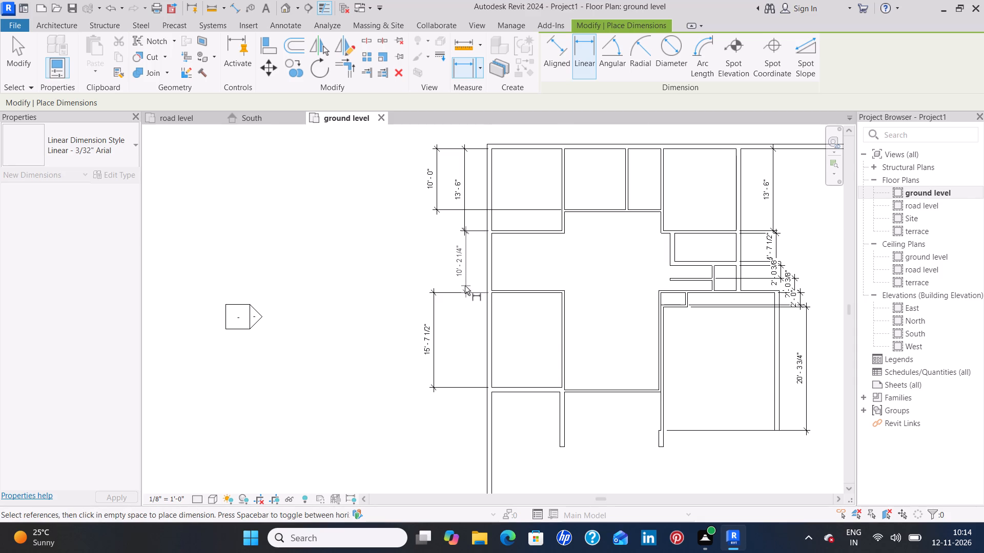
{"action": "left_click", "coordinate": [465, 286]}
Add a linear dimension for the northwest room's inner east-west width, placed north of the plan.
{"action": "left_click", "coordinate": [490, 150]}
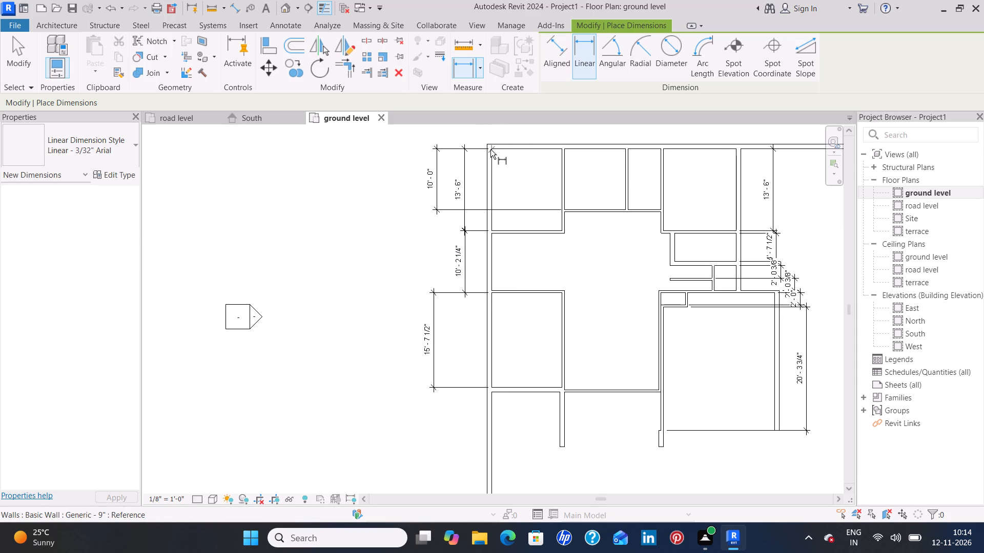
{"action": "left_click", "coordinate": [561, 147]}
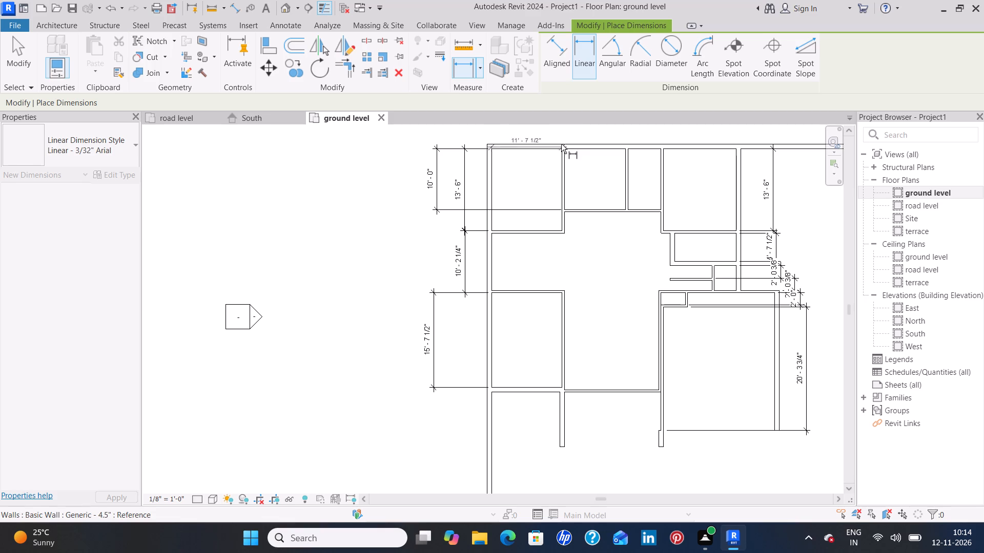
{"action": "middle_click_drag", "start_coordinate": [561, 129], "coordinate": [561, 192]}
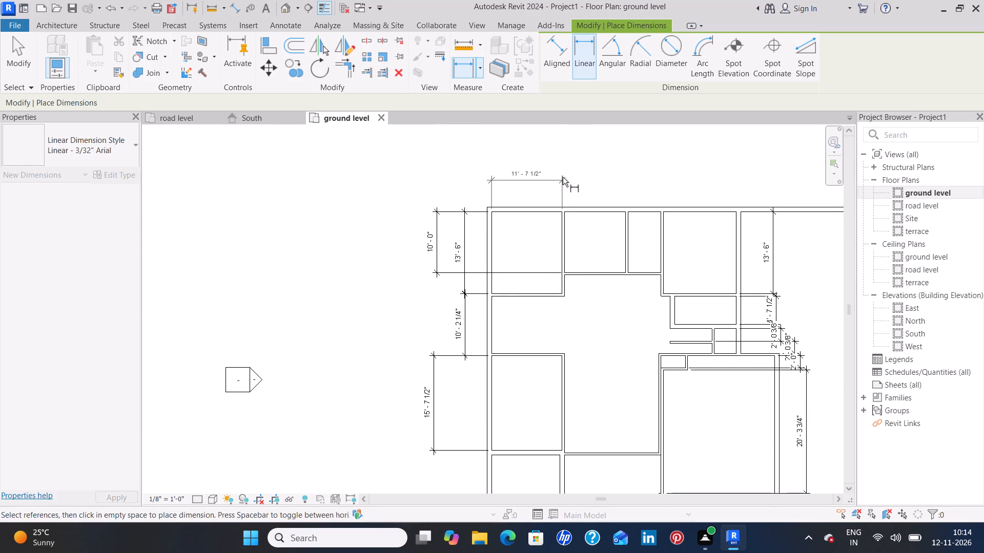
{"action": "left_click", "coordinate": [563, 172]}
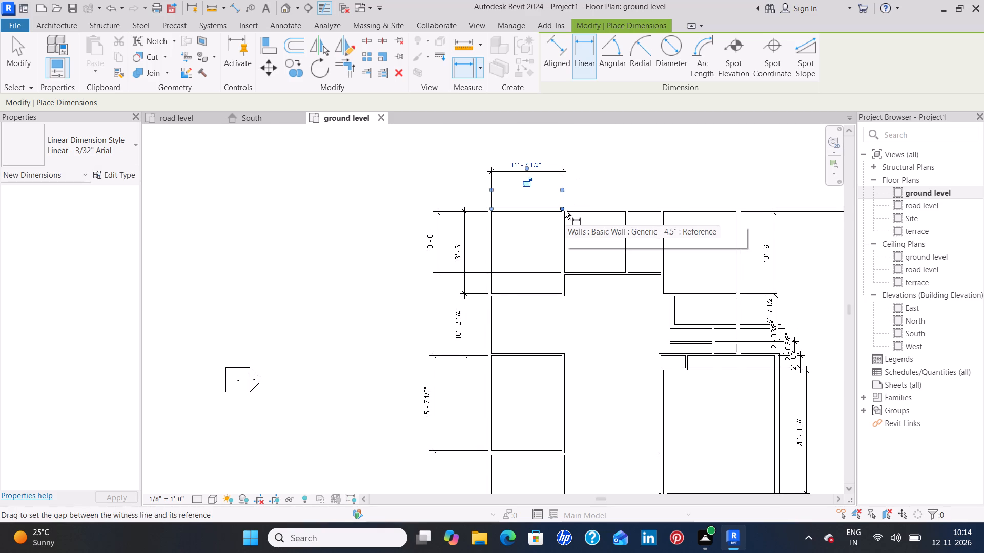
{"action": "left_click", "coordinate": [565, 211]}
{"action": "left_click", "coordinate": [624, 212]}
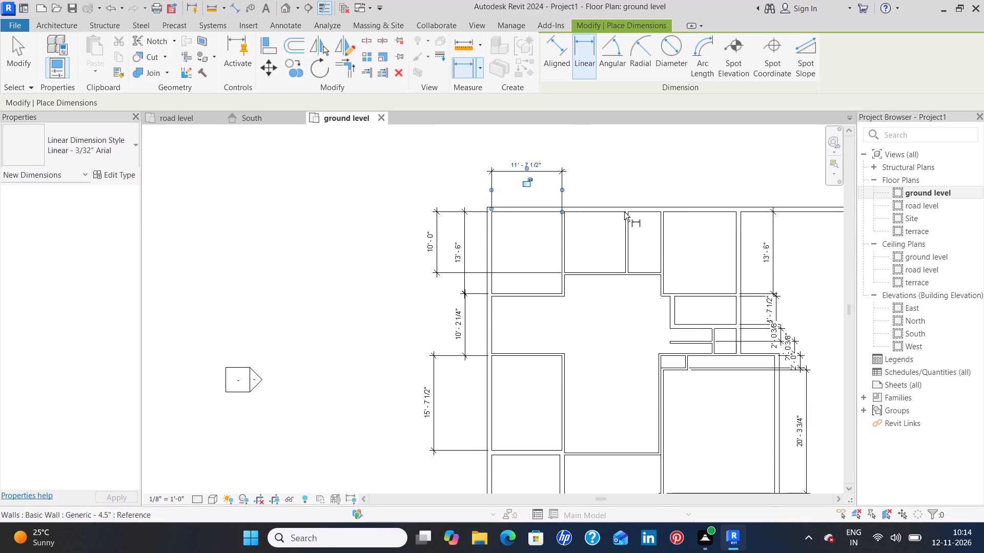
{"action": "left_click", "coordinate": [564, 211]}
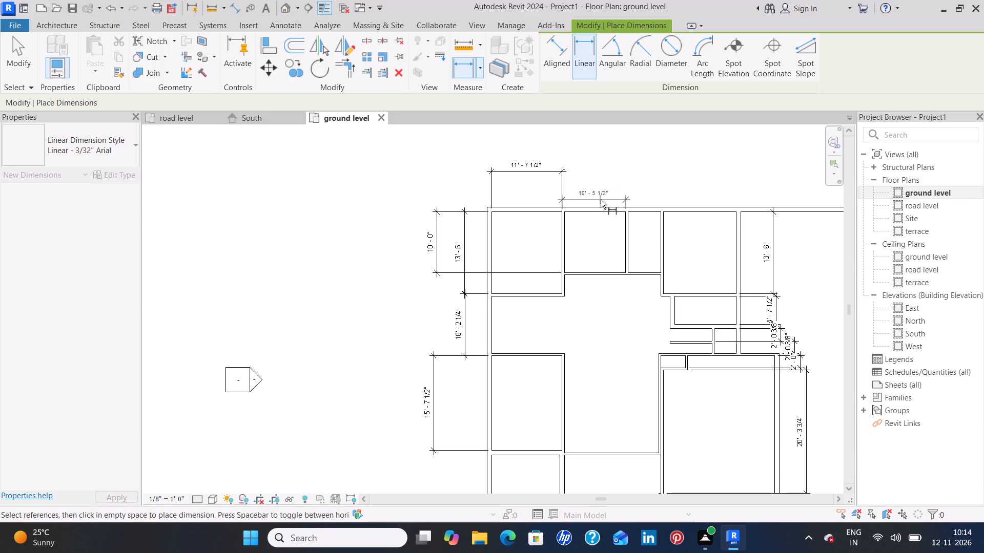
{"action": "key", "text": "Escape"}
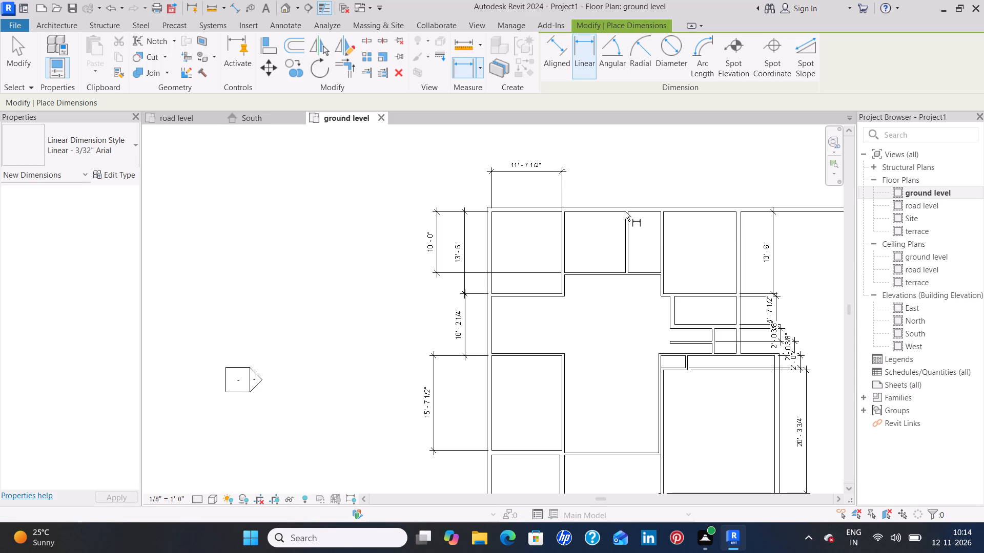
Add linear dimensions north of the plan for the inner widths of the two middle rooms and the northeast room, aligned with the northwest room's dimension.
{"action": "left_click", "coordinate": [625, 211]}
{"action": "left_click", "coordinate": [566, 212]}
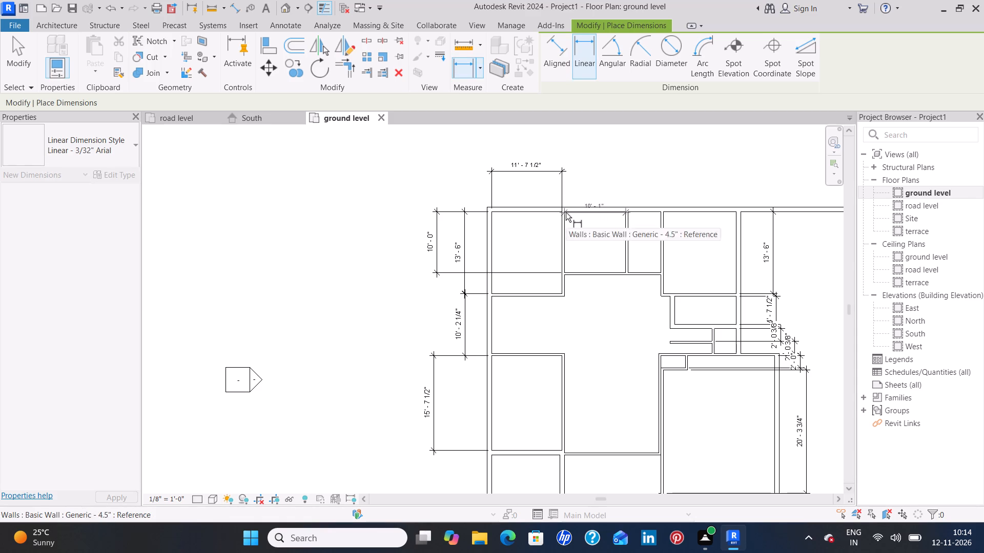
{"action": "left_click", "coordinate": [577, 172]}
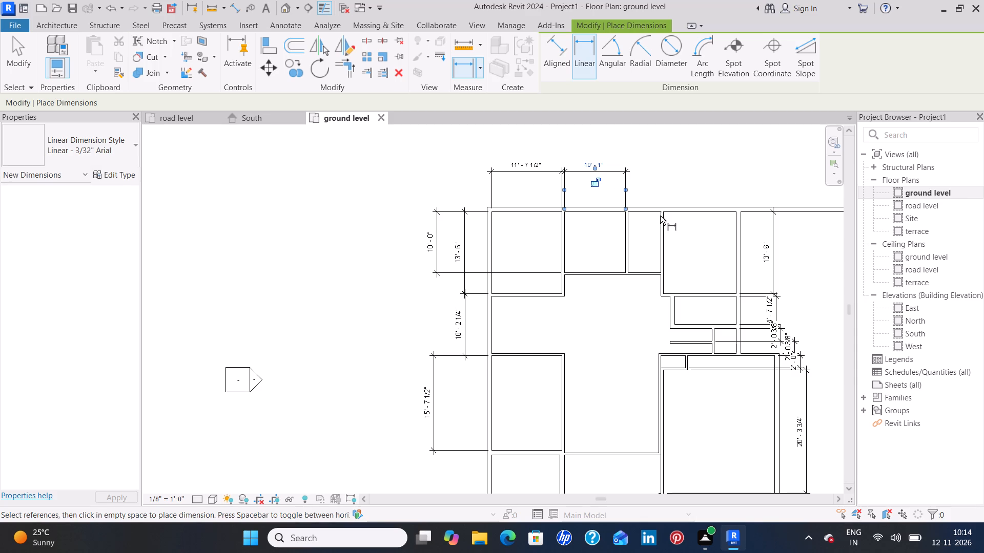
{"action": "left_click", "coordinate": [660, 214]}
{"action": "left_click", "coordinate": [628, 212]}
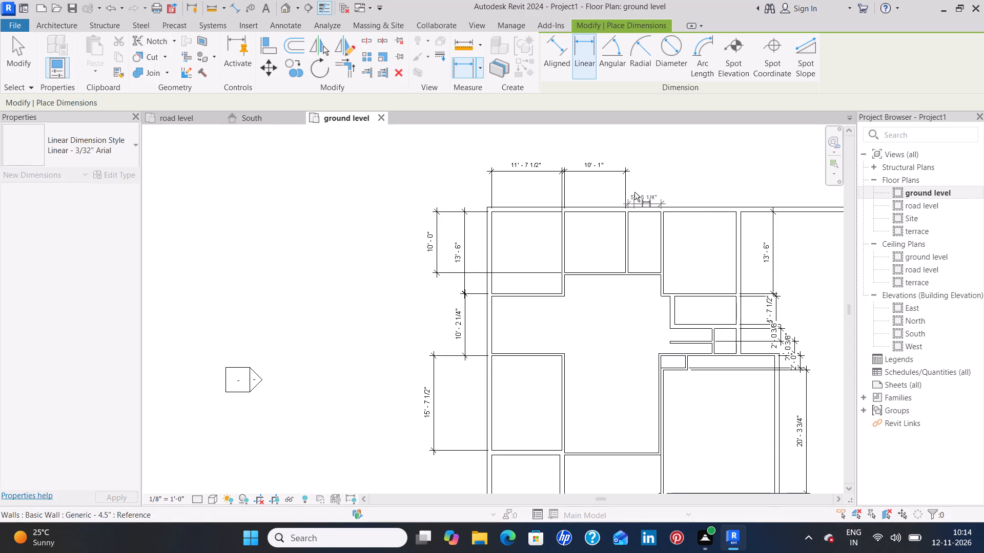
{"action": "left_click", "coordinate": [631, 173]}
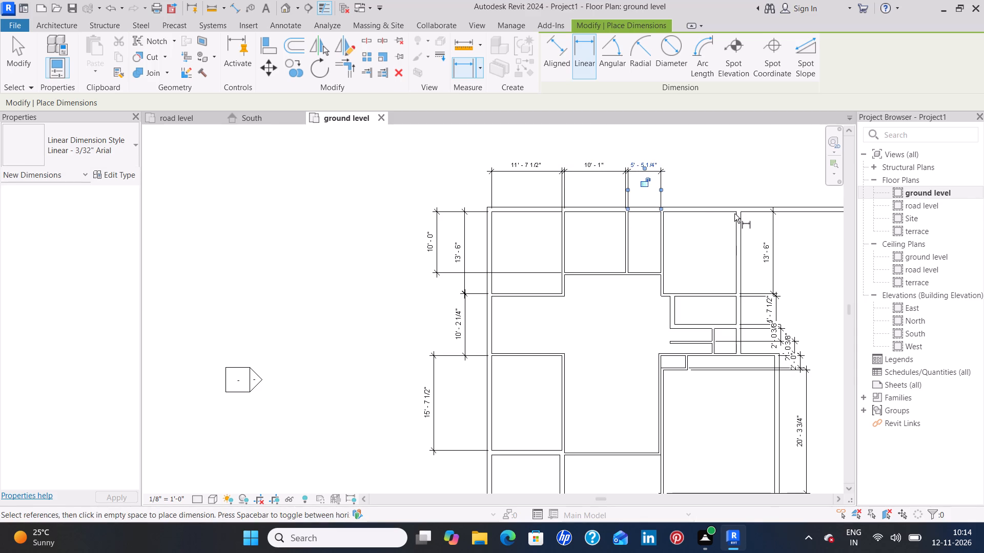
{"action": "left_click", "coordinate": [734, 214]}
{"action": "left_click", "coordinate": [665, 214]}
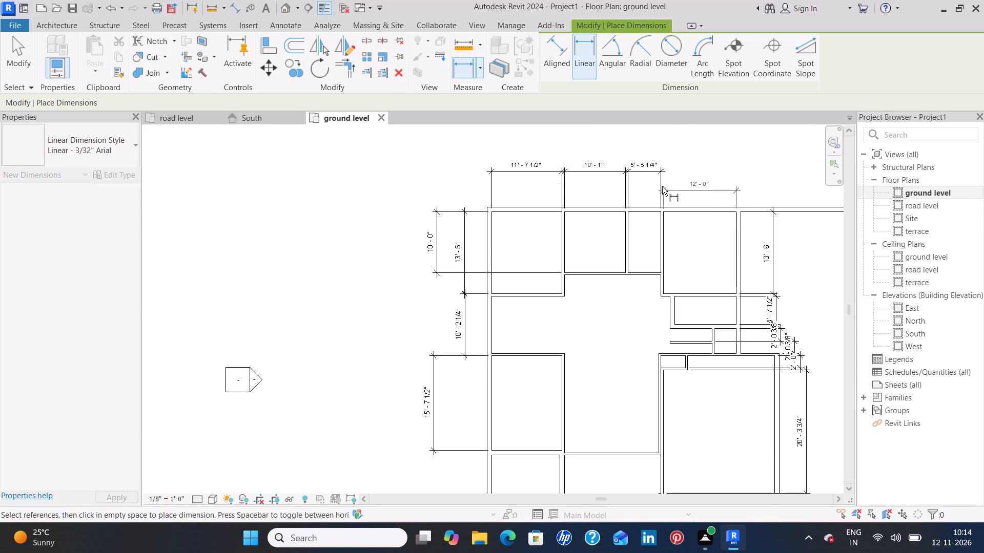
{"action": "left_click", "coordinate": [664, 173]}
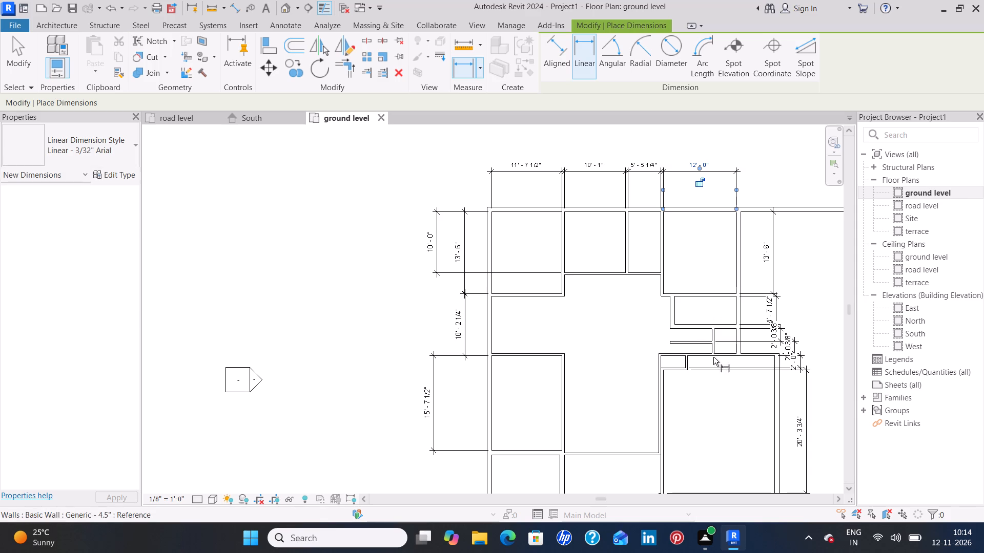
Add a linear dimension for the east-west width of the small room directly south of the northeast room, placed south of the plan.
{"action": "middle_click_drag", "start_coordinate": [712, 329], "coordinate": [696, 224]}
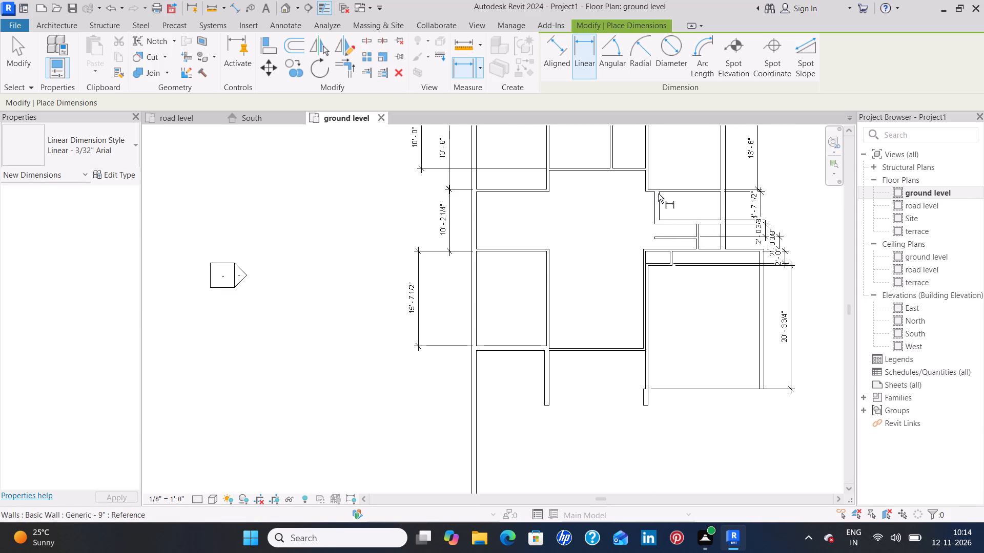
{"action": "left_click", "coordinate": [659, 194]}
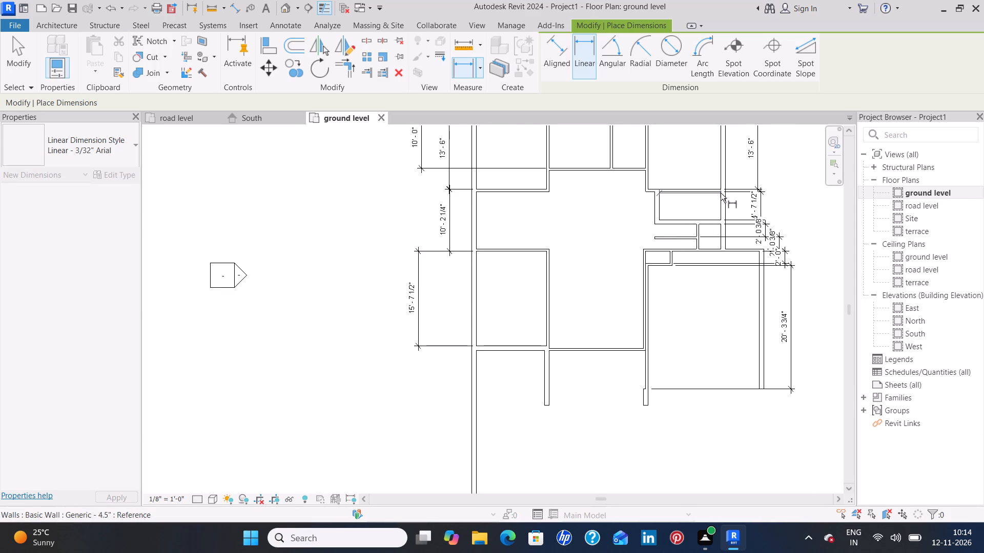
{"action": "left_click", "coordinate": [721, 193]}
{"action": "left_click", "coordinate": [747, 460]}
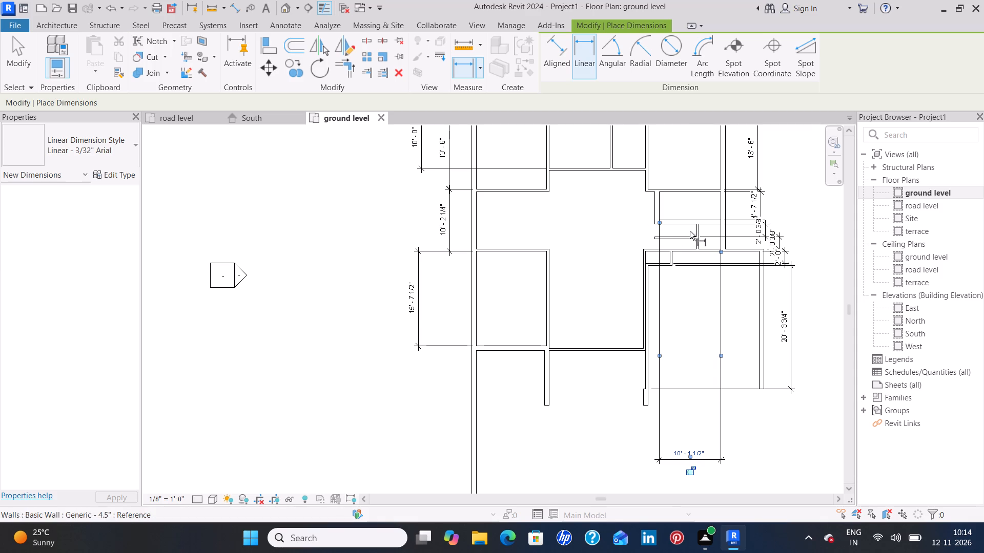
Add linear dimensions south of the plan for the widths of the small corner enclosure and the whole southeast room.
{"action": "left_click", "coordinate": [646, 252]}
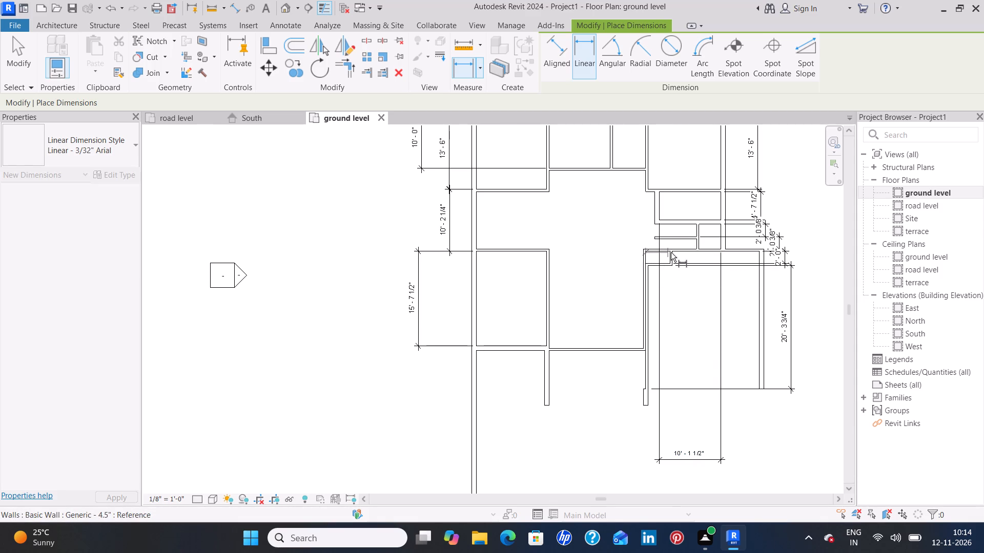
{"action": "left_click", "coordinate": [670, 253]}
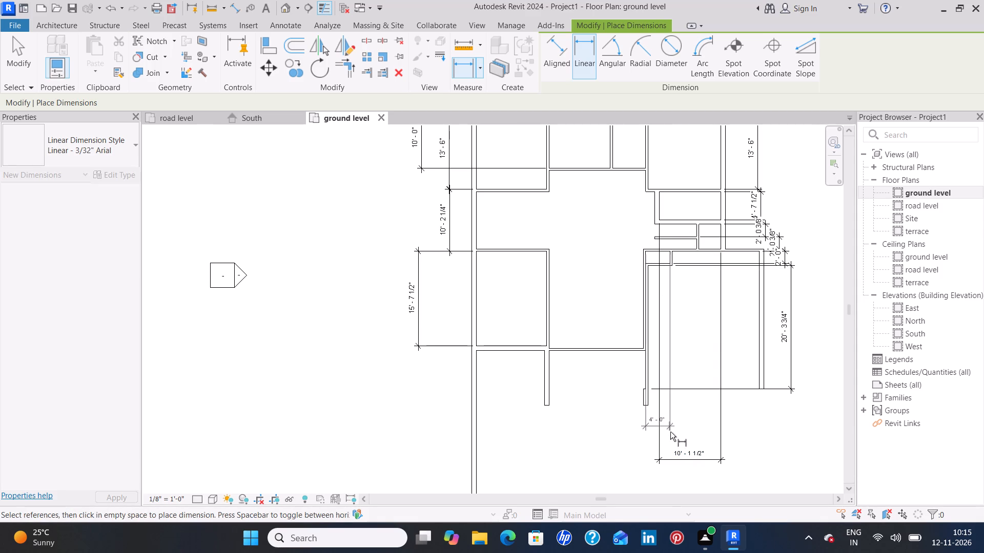
{"action": "left_click", "coordinate": [669, 422]}
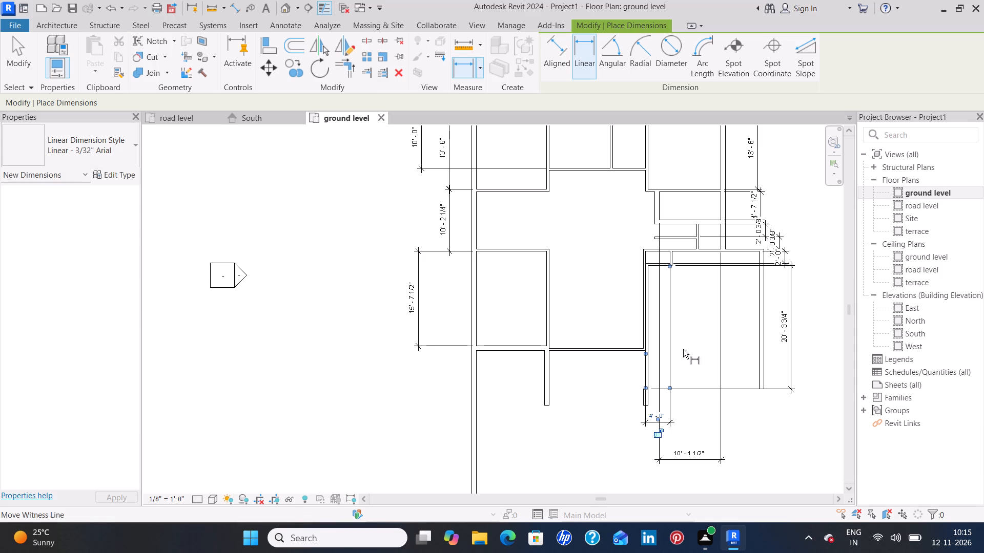
{"action": "left_click", "coordinate": [650, 267]}
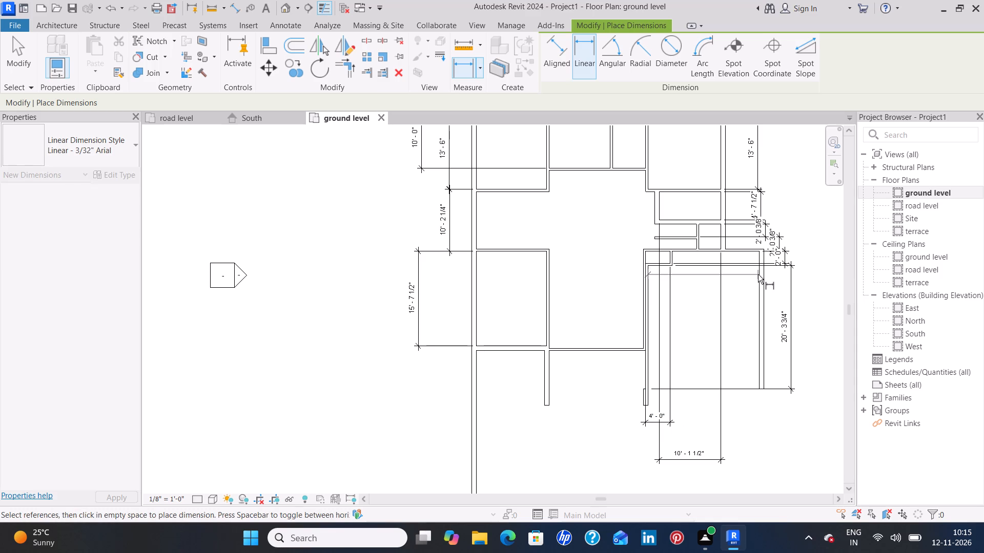
{"action": "left_click", "coordinate": [759, 251]}
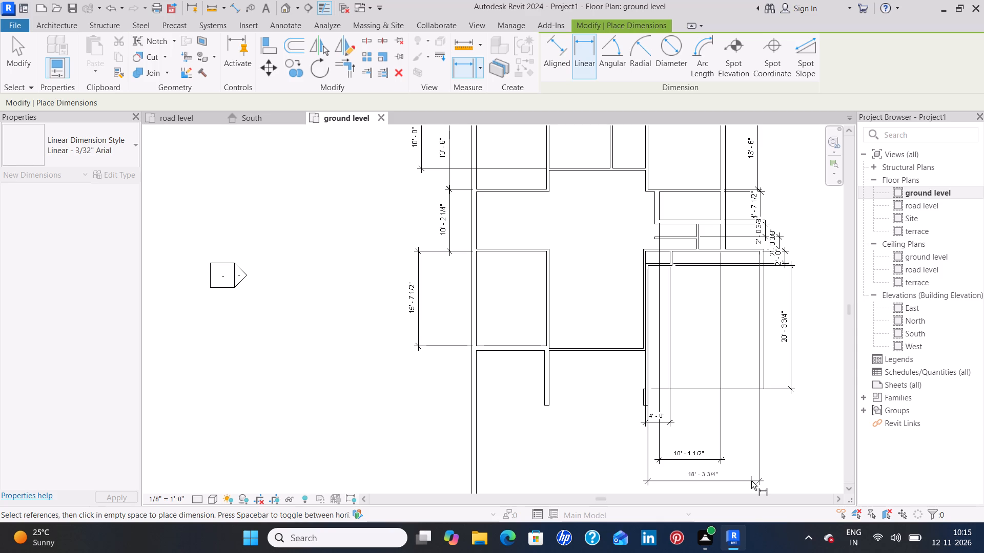
{"action": "left_click", "coordinate": [751, 481]}
Add linear dimensions south of the plan for the east-west widths of the central hall and the southwest room, in one line.
{"action": "middle_click_drag", "start_coordinate": [740, 346], "coordinate": [740, 271]}
{"action": "left_click", "coordinate": [550, 272]}
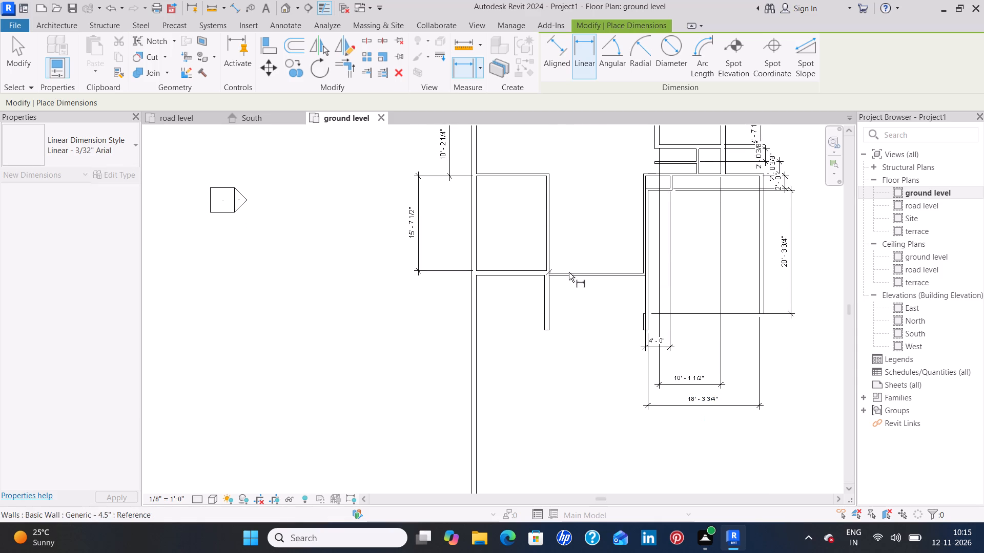
{"action": "left_click", "coordinate": [644, 272]}
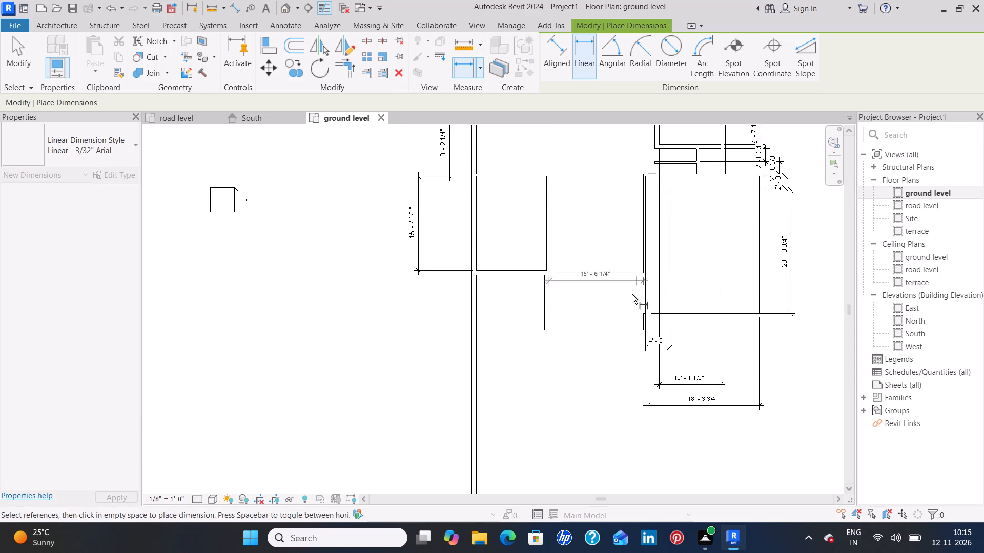
{"action": "left_click", "coordinate": [623, 401]}
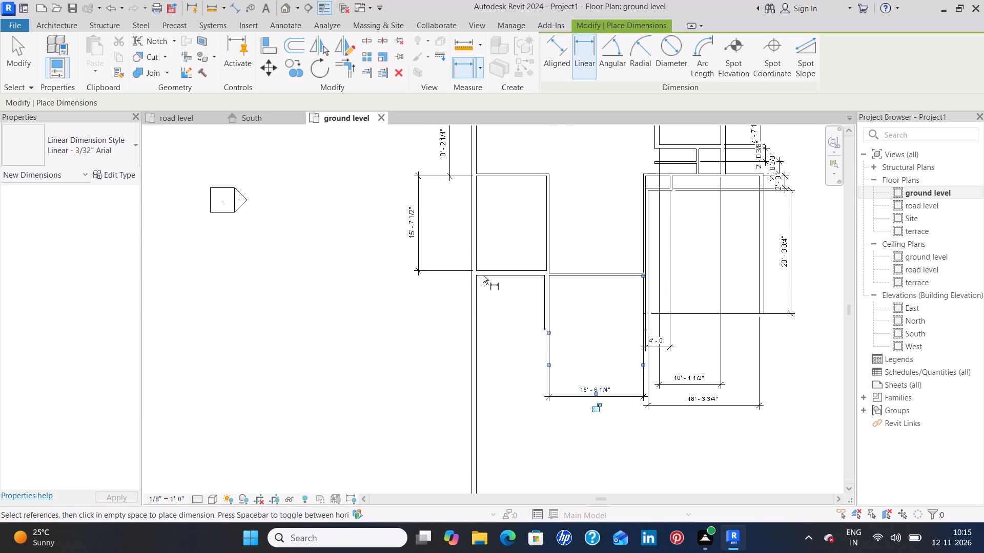
{"action": "left_click", "coordinate": [478, 271]}
{"action": "left_click", "coordinate": [547, 271]}
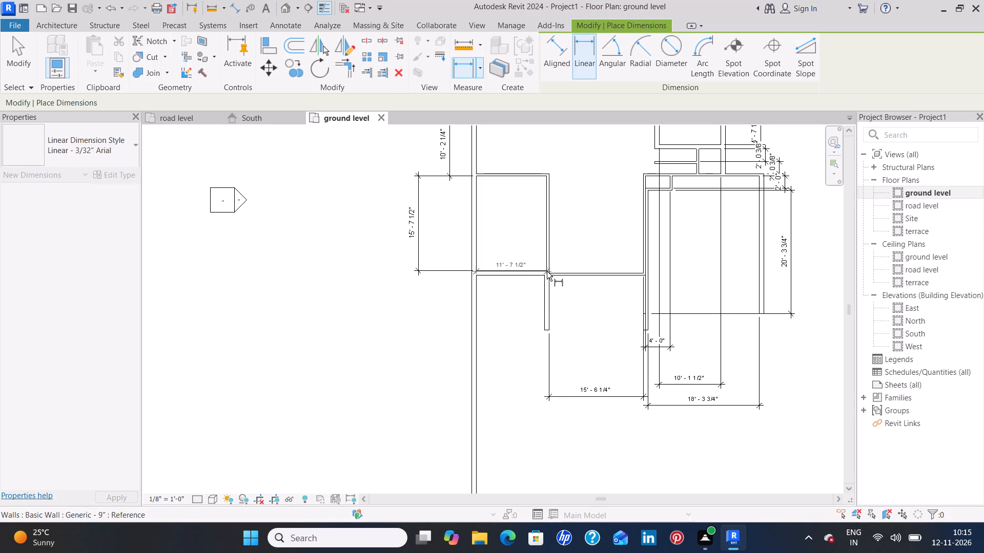
{"action": "left_click", "coordinate": [540, 395]}
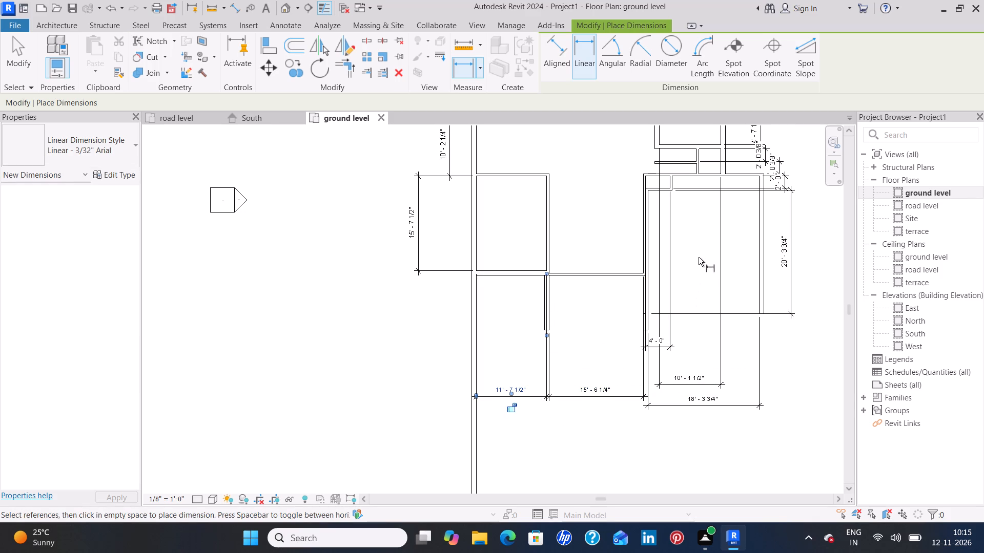
Add linear dimensions in the southeast for the widths of the small square room above the southeast room and the narrow space west of it.
{"action": "middle_click_drag", "start_coordinate": [699, 257], "coordinate": [700, 325]}
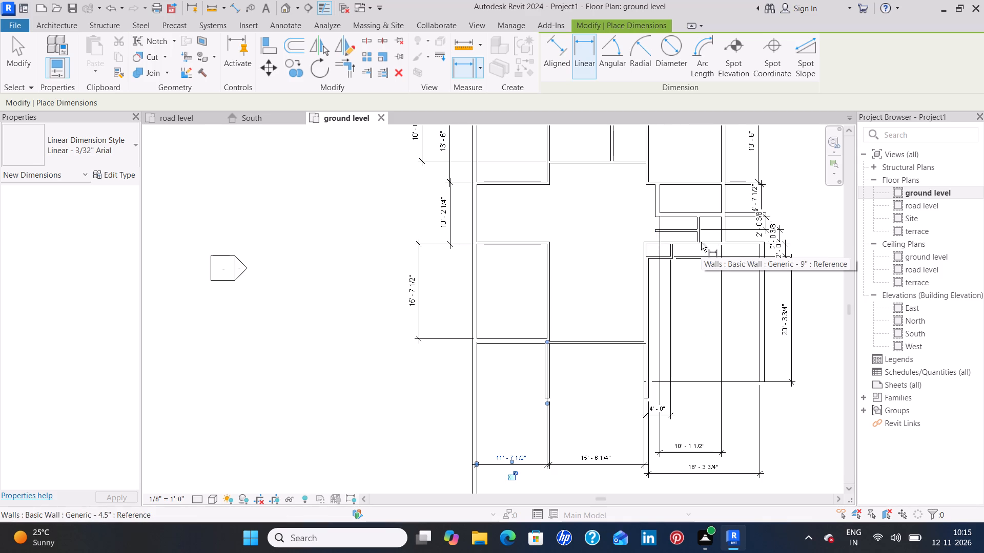
{"action": "left_click", "coordinate": [701, 242]}
{"action": "left_click", "coordinate": [721, 243]}
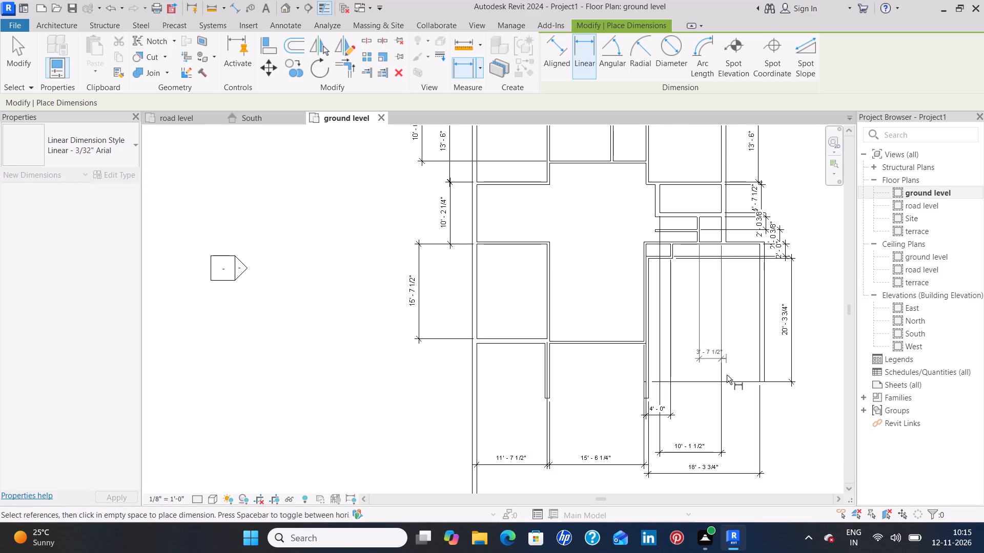
{"action": "left_click", "coordinate": [741, 420]}
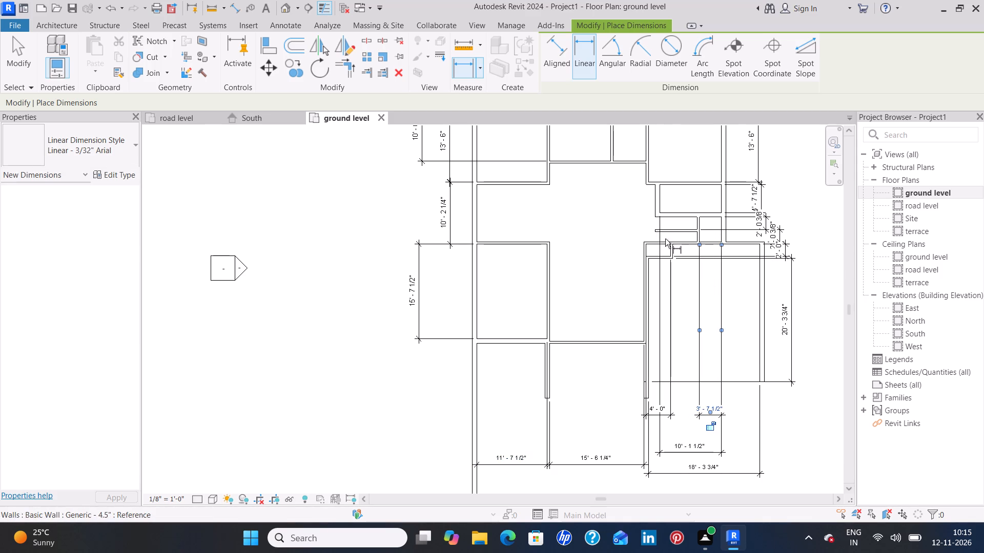
{"action": "left_click", "coordinate": [654, 229]}
{"action": "left_click", "coordinate": [697, 229]}
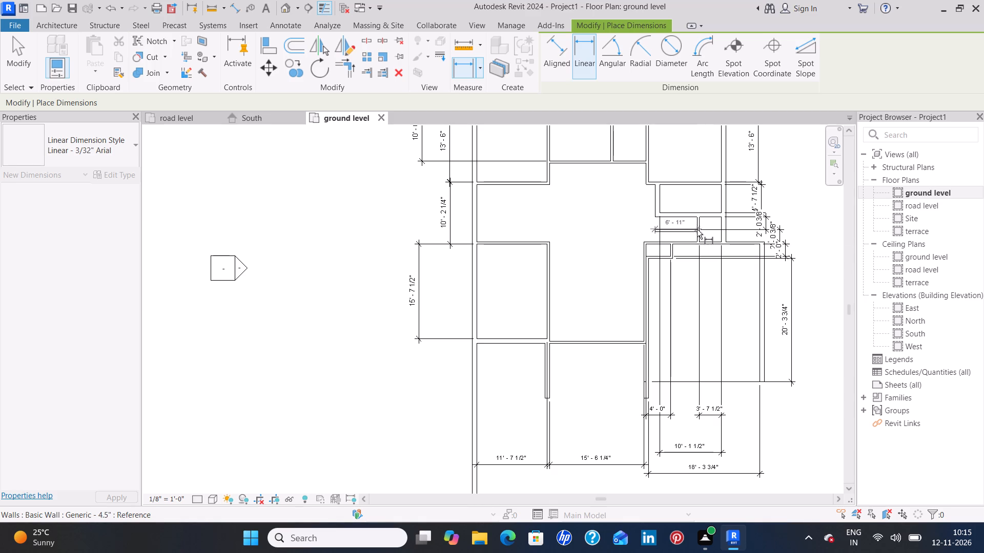
{"action": "left_click", "coordinate": [706, 393]}
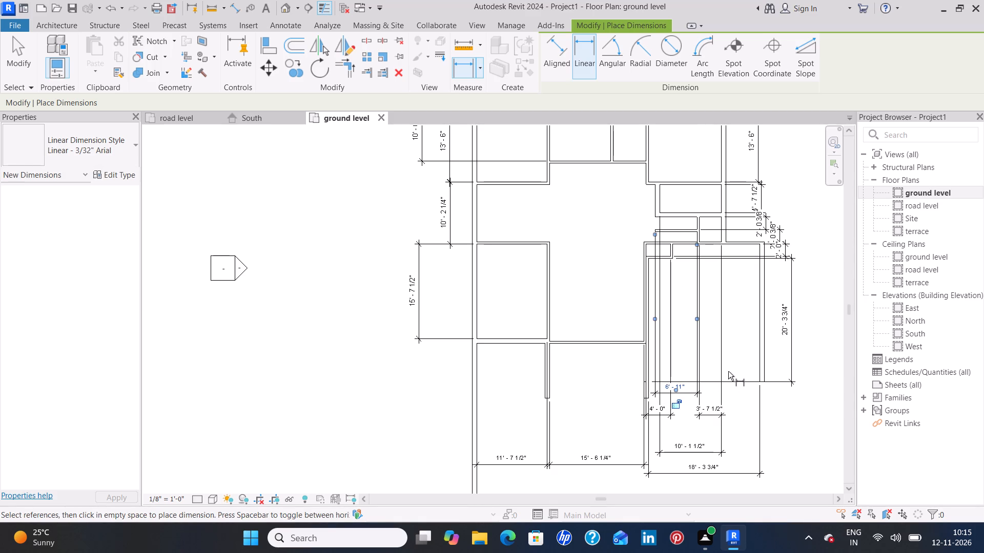
{"action": "key", "text": "Escape"}
{"action": "scroll", "coordinate": [731, 321], "scroll_direction": "down", "scroll_amount": 2}
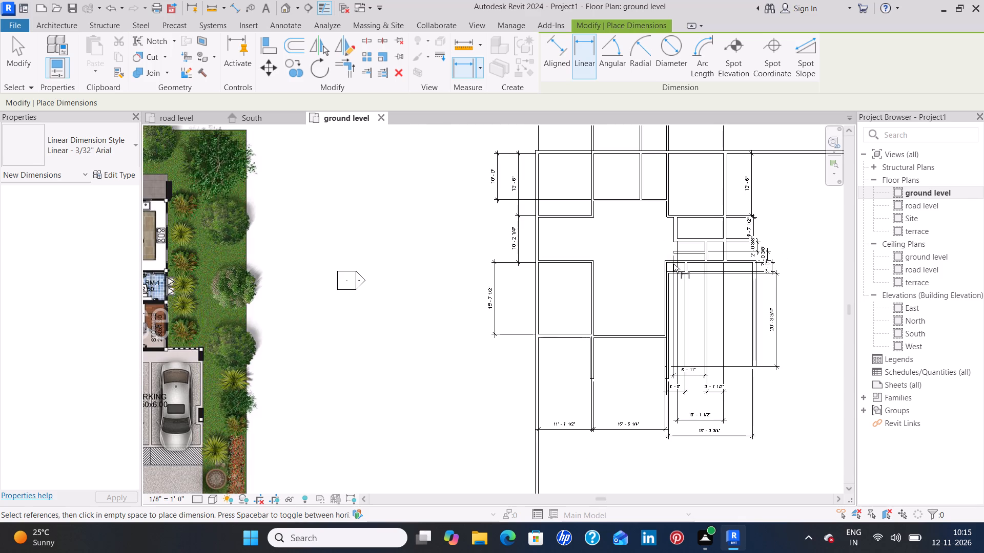
{"action": "middle_click_drag", "start_coordinate": [626, 231], "coordinate": [630, 360]}
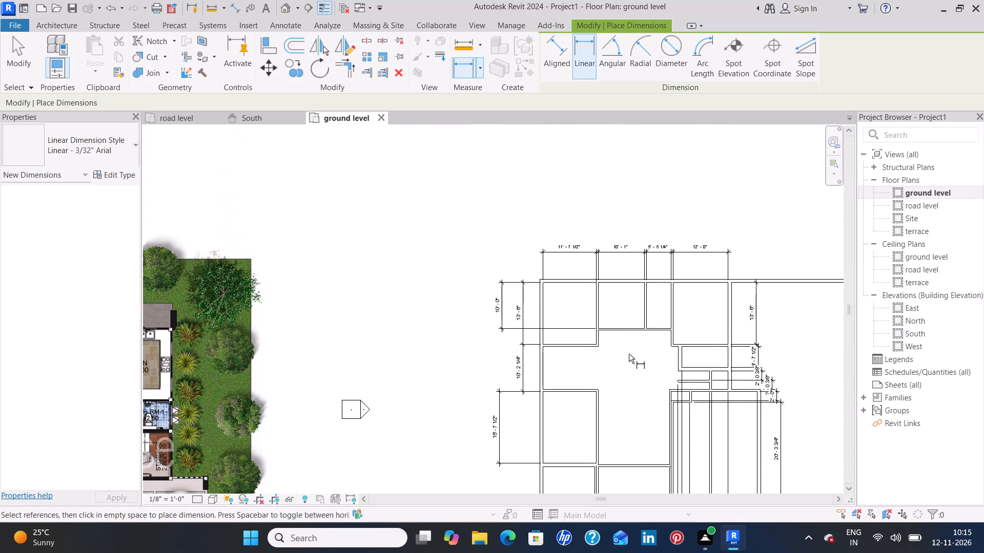
{"action": "key", "text": "Escape"}
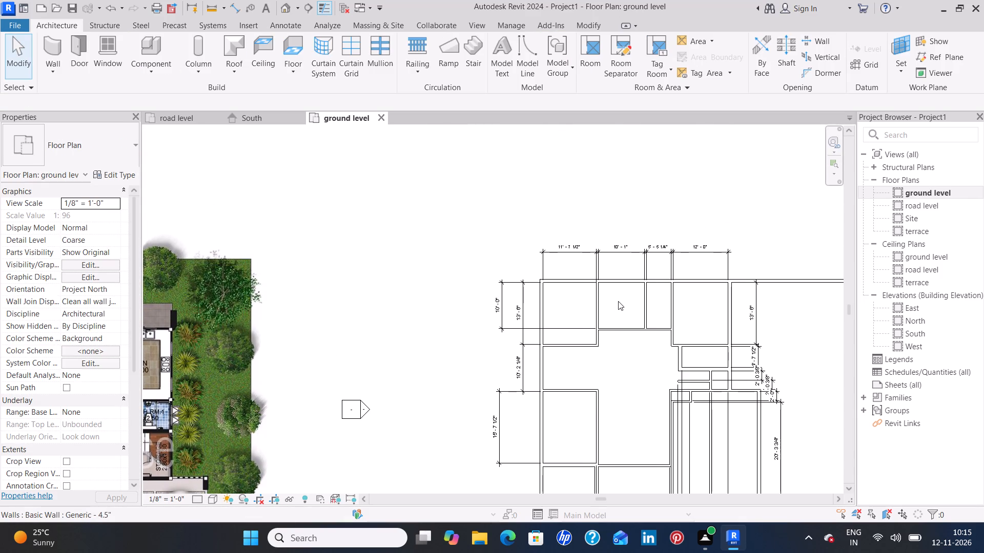
Move the wall between the northwest room and the first middle room to make the northwest room 12' wide.
{"action": "scroll", "coordinate": [598, 318], "scroll_direction": "up", "scroll_amount": 3}
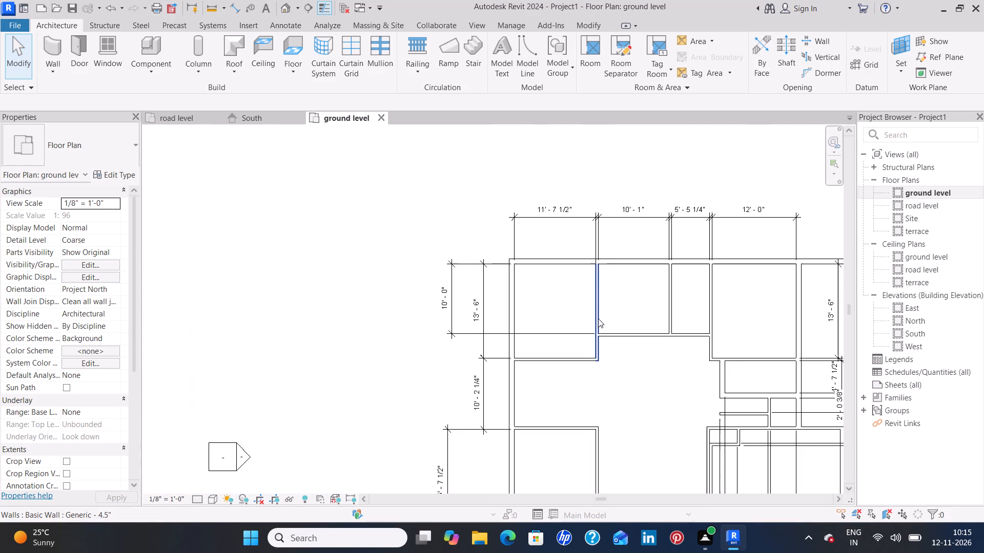
{"action": "left_click", "coordinate": [594, 301]}
{"action": "scroll", "coordinate": [552, 302], "scroll_direction": "up", "scroll_amount": 2}
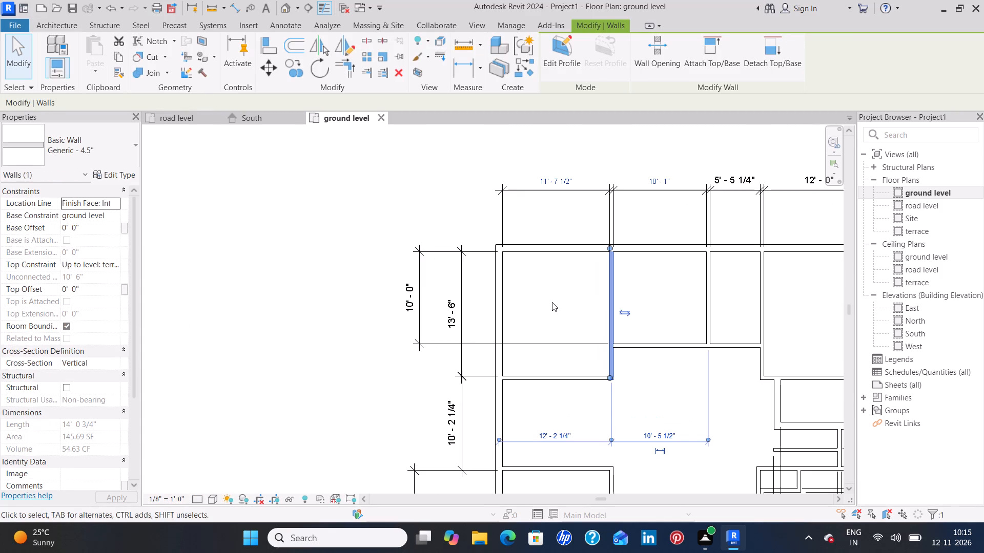
{"action": "middle_click_drag", "start_coordinate": [552, 302], "coordinate": [465, 342]}
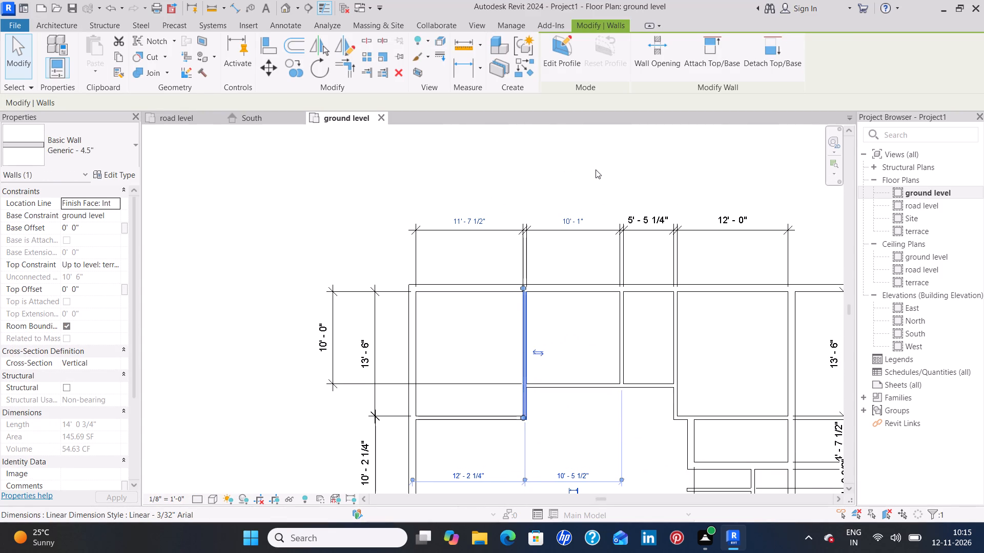
{"action": "key", "text": "Right"}
{"action": "key", "text": "Right"}
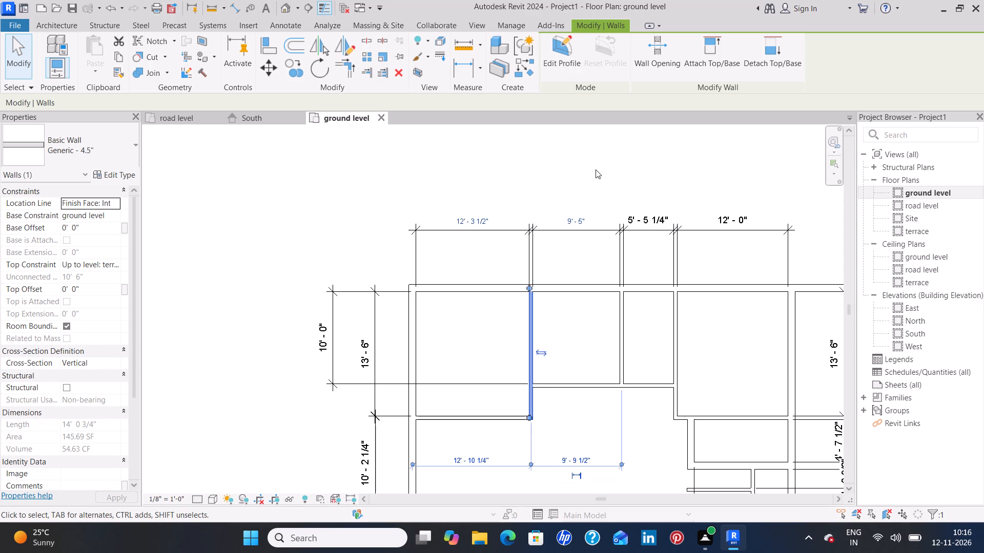
{"action": "key", "text": "Left"}
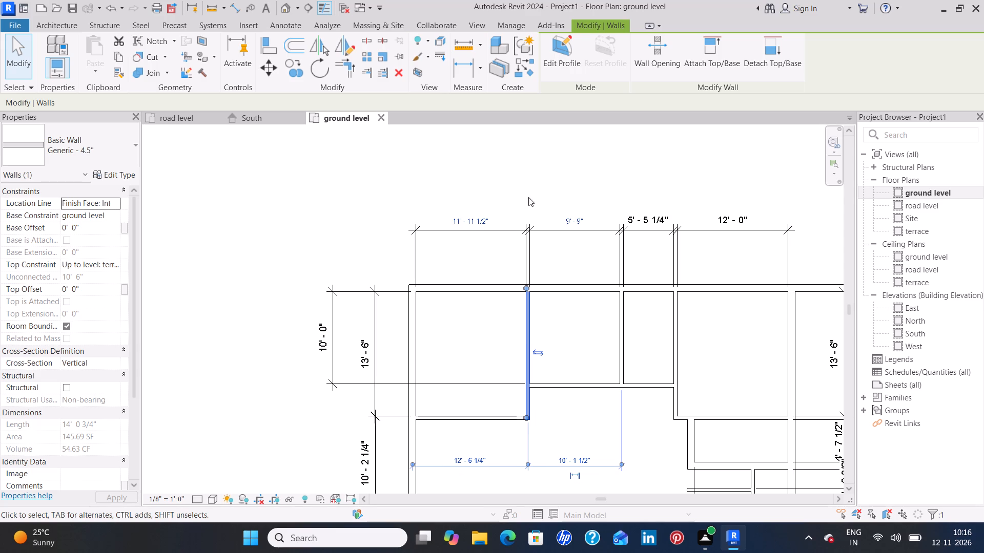
{"action": "left_click", "coordinate": [486, 222]}
{"action": "key", "text": "BackSpace"}
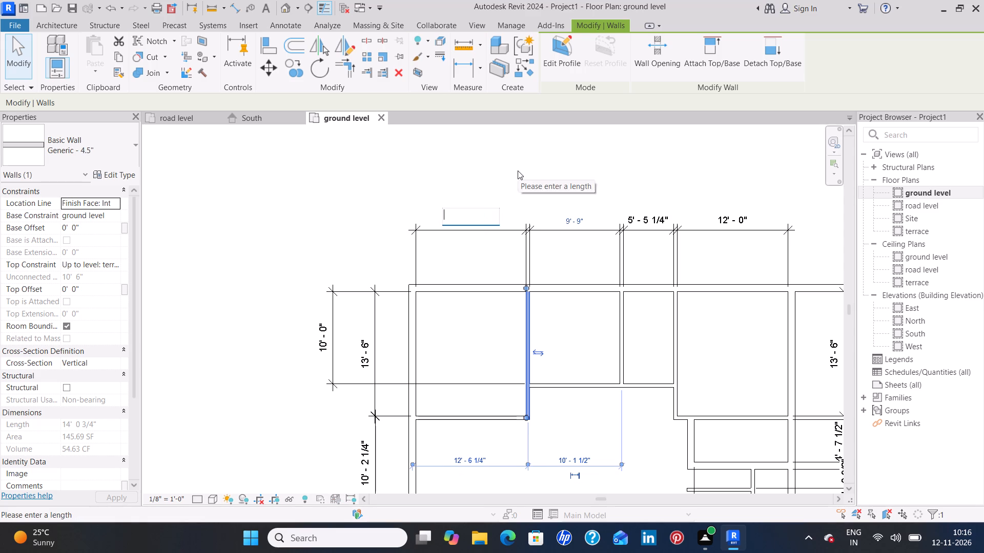
{"action": "type", "text": "12'"}
{"action": "key", "text": "Return"}
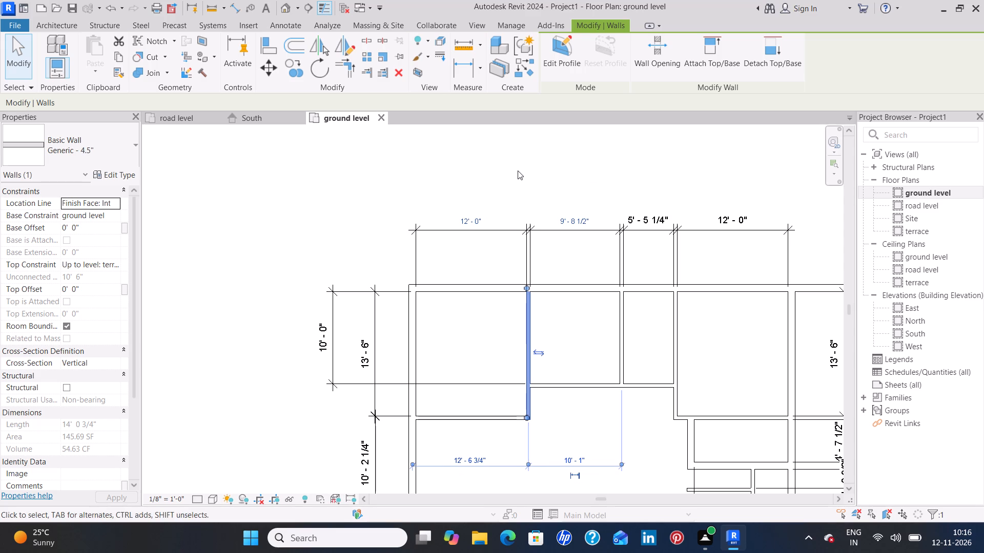
Set the first middle room's width to 10' by moving the wall on its east side.
{"action": "left_click", "coordinate": [614, 354]}
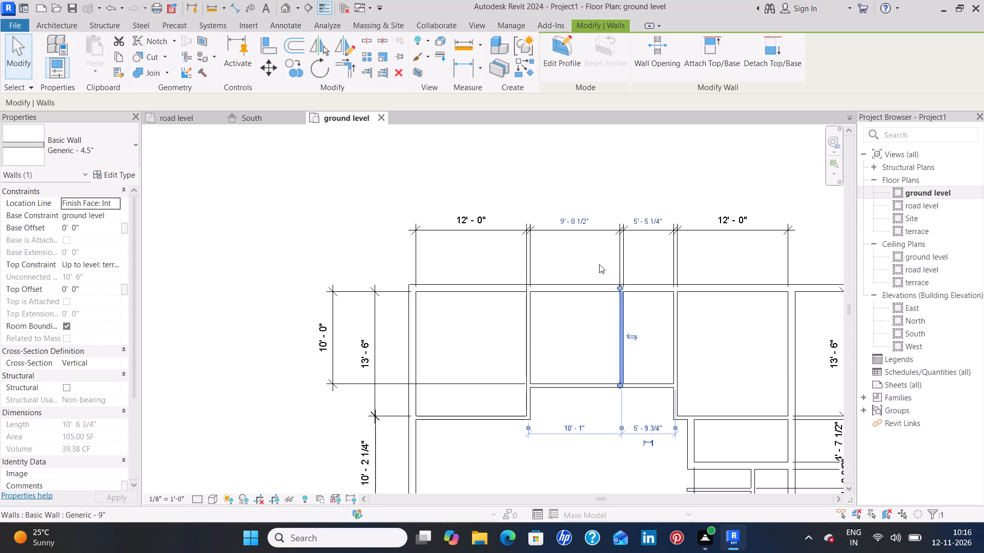
{"action": "left_click", "coordinate": [566, 223]}
{"action": "key", "text": "BackSpace"}
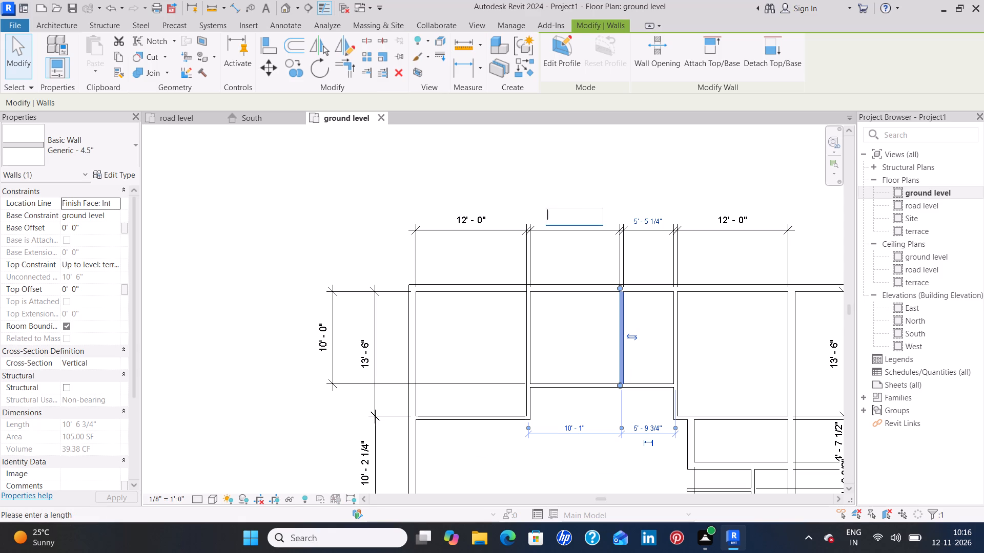
{"action": "type", "text": "10'"}
{"action": "key", "text": "Return"}
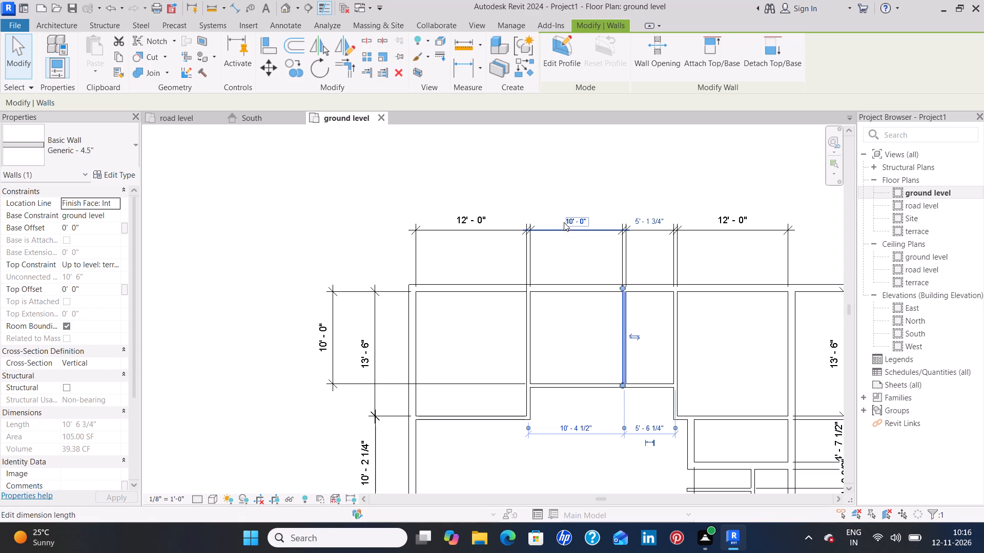
{"action": "left_click", "coordinate": [610, 199]}
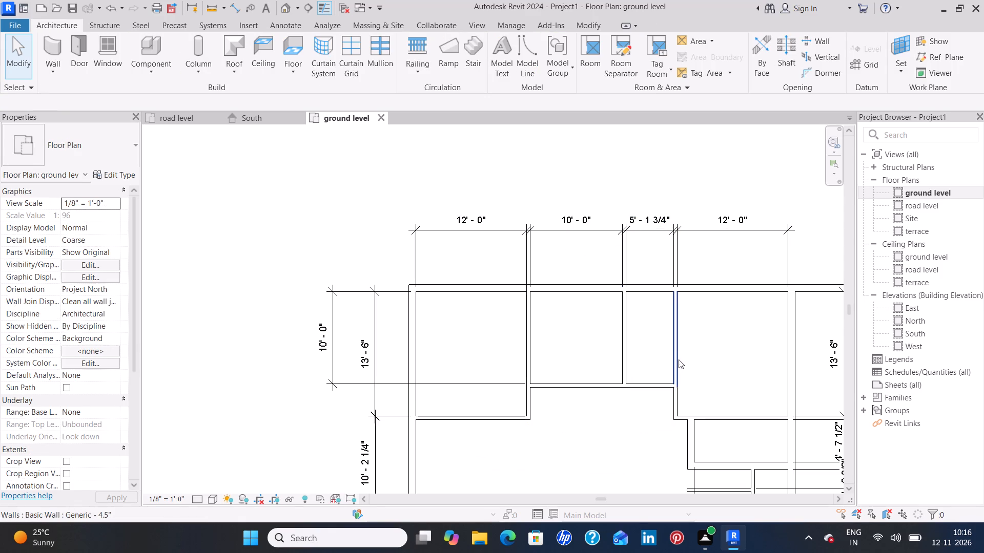
Set the narrow middle room's width to 6' by moving the wall it shares with the northeast room.
{"action": "left_click", "coordinate": [677, 356]}
{"action": "left_click", "coordinate": [661, 216]}
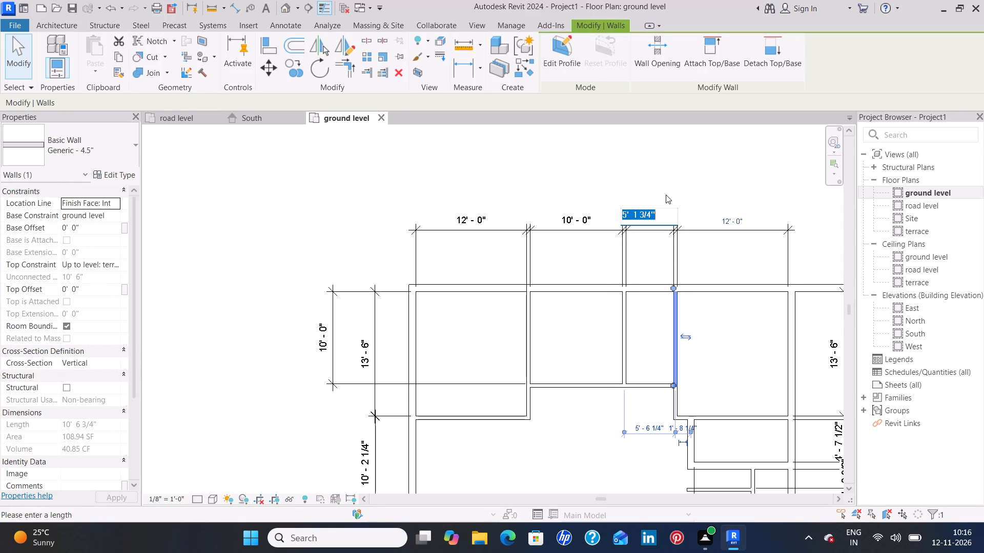
{"action": "key", "text": "BackSpace"}
{"action": "type", "text": "6'"}
{"action": "key", "text": "Return"}
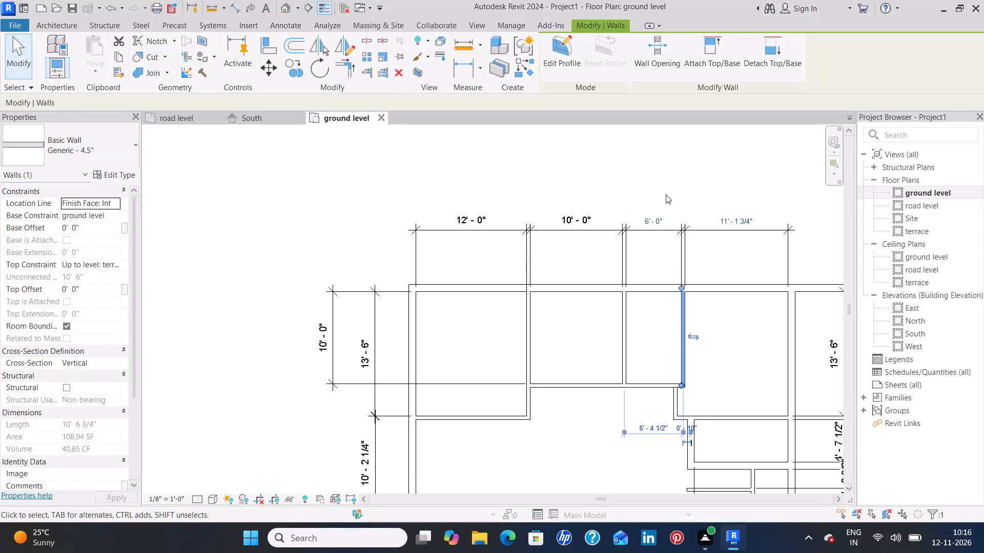
{"action": "left_click", "coordinate": [666, 195]}
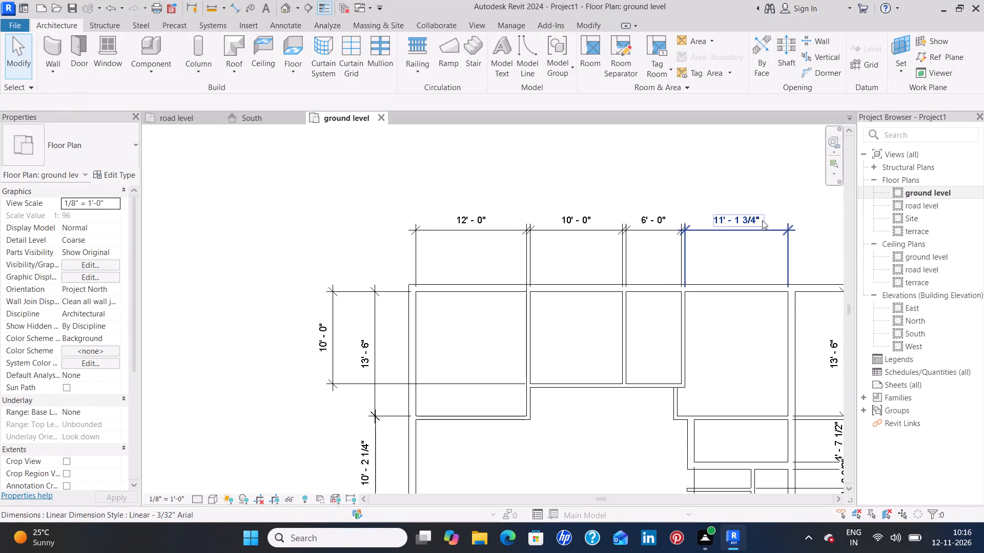
Set the northeast room's width to 12' by moving its 9" east wall.
{"action": "left_click", "coordinate": [786, 350]}
{"action": "left_click", "coordinate": [720, 223]}
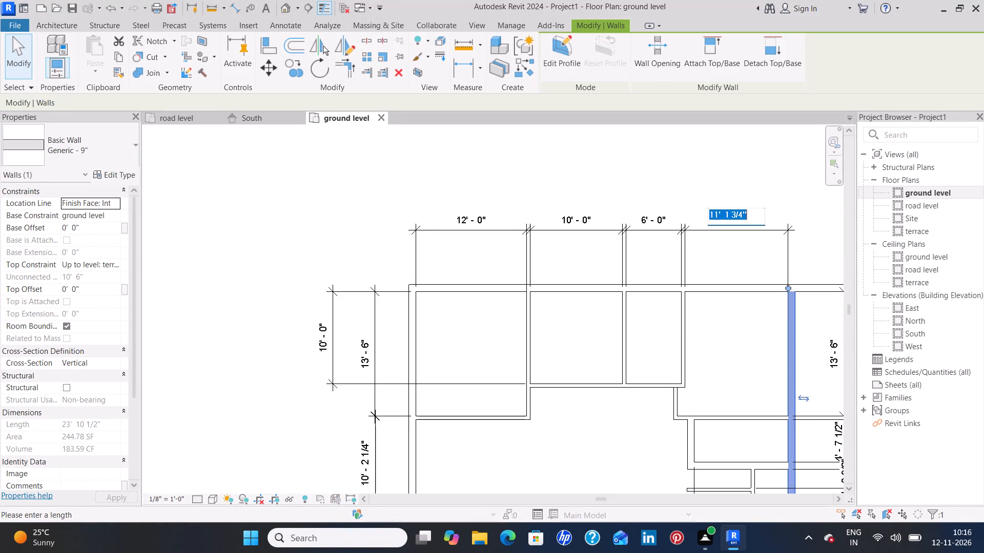
{"action": "key", "text": "BackSpace"}
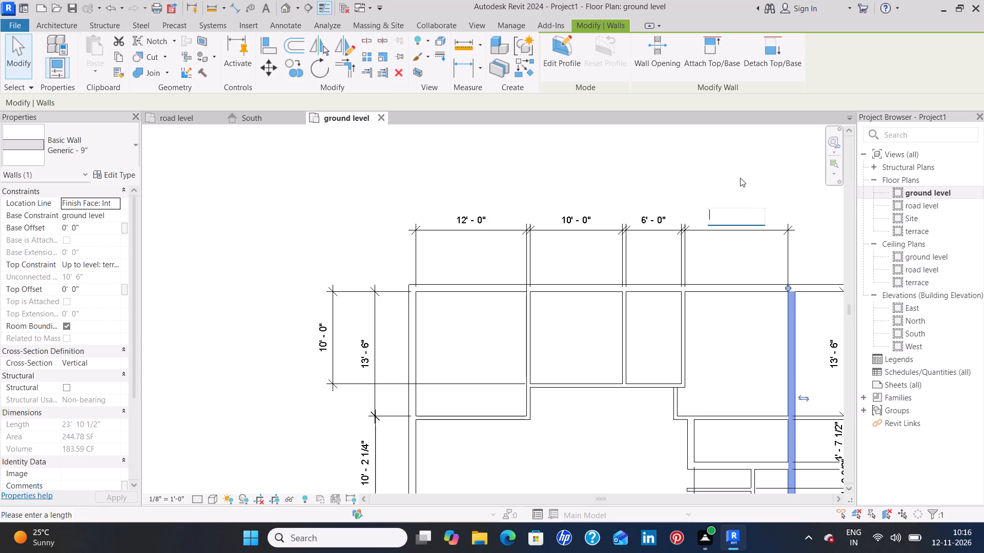
{"action": "type", "text": "12'"}
{"action": "key", "text": "Return"}
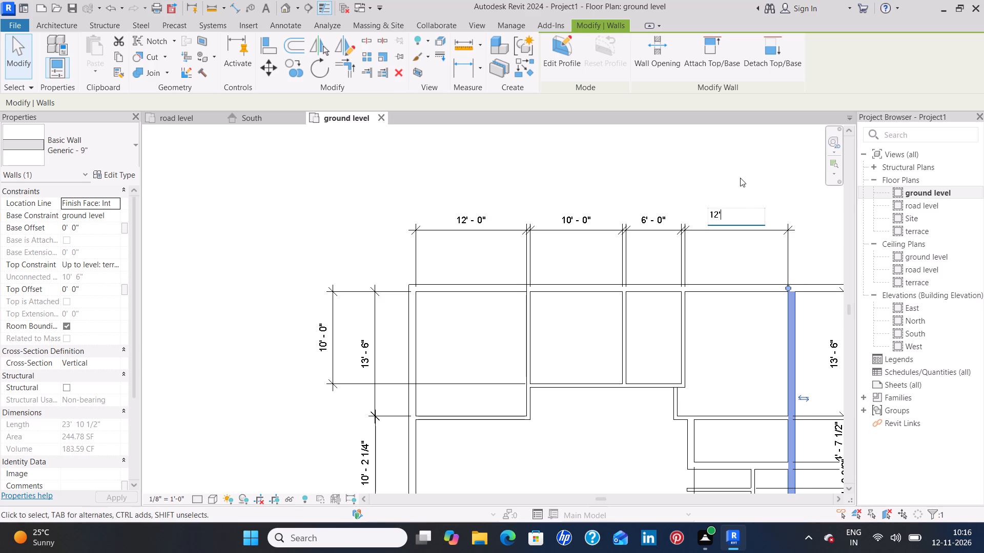
{"action": "left_click", "coordinate": [734, 180]}
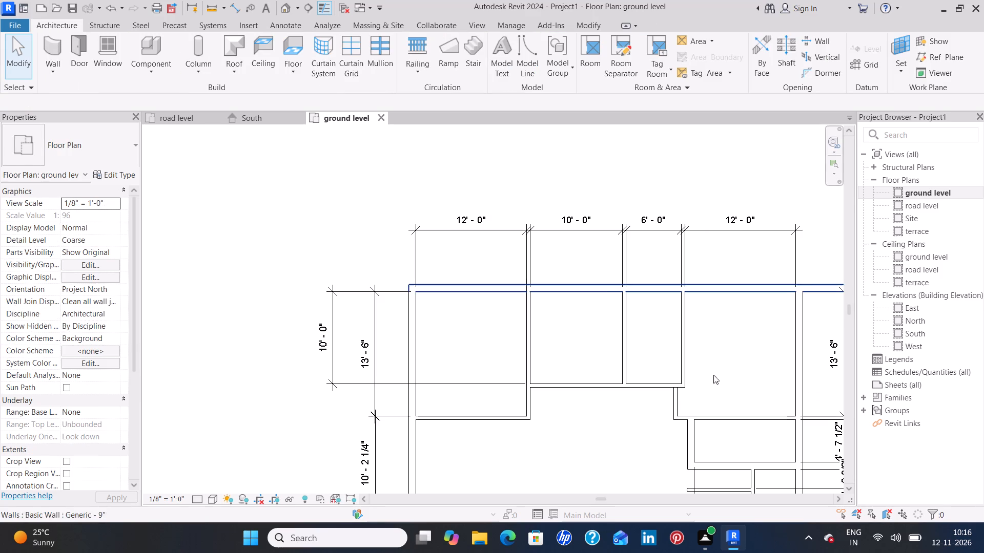
Nudge the short wall segment at the northeast room's southwest corner east by two increments.
{"action": "left_click", "coordinate": [675, 405]}
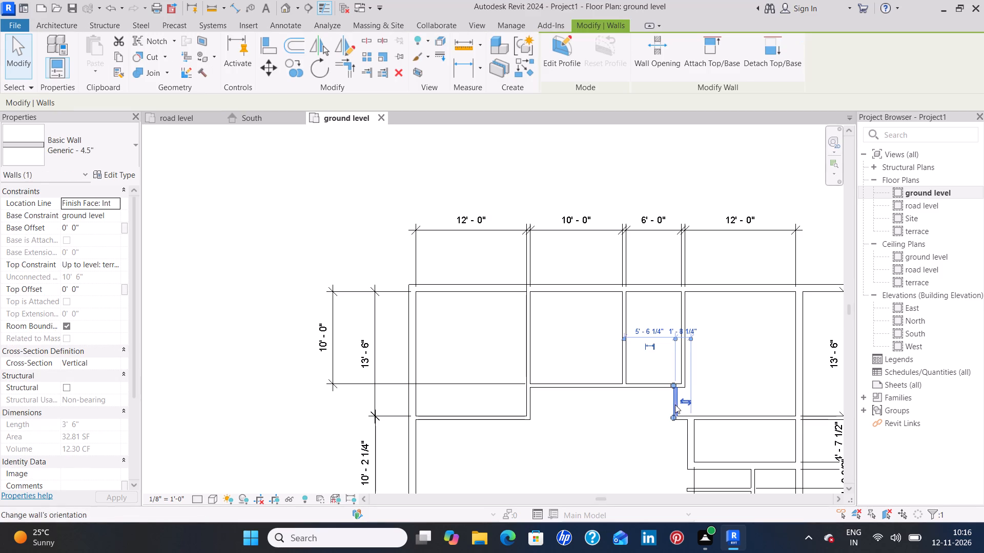
{"action": "key", "text": "Right"}
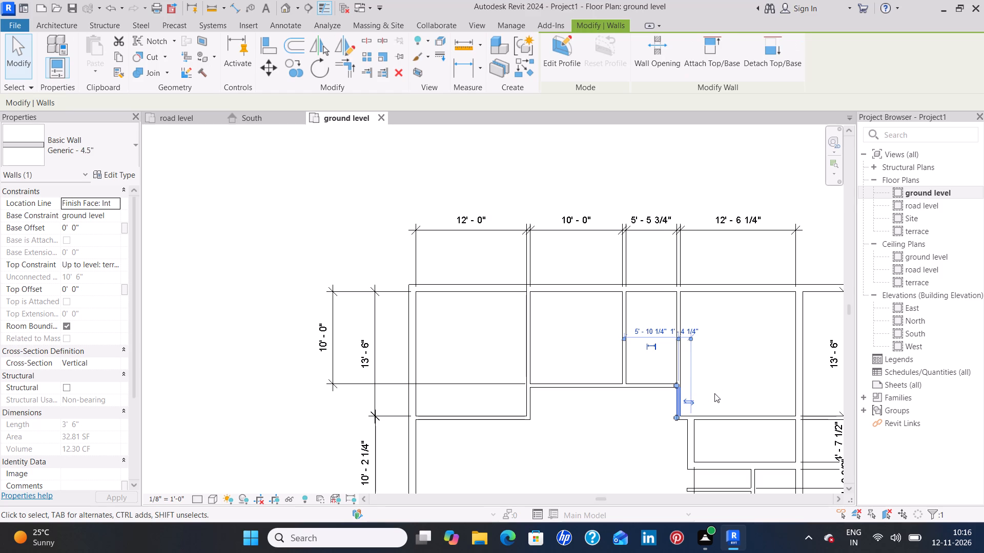
{"action": "key", "text": "Right"}
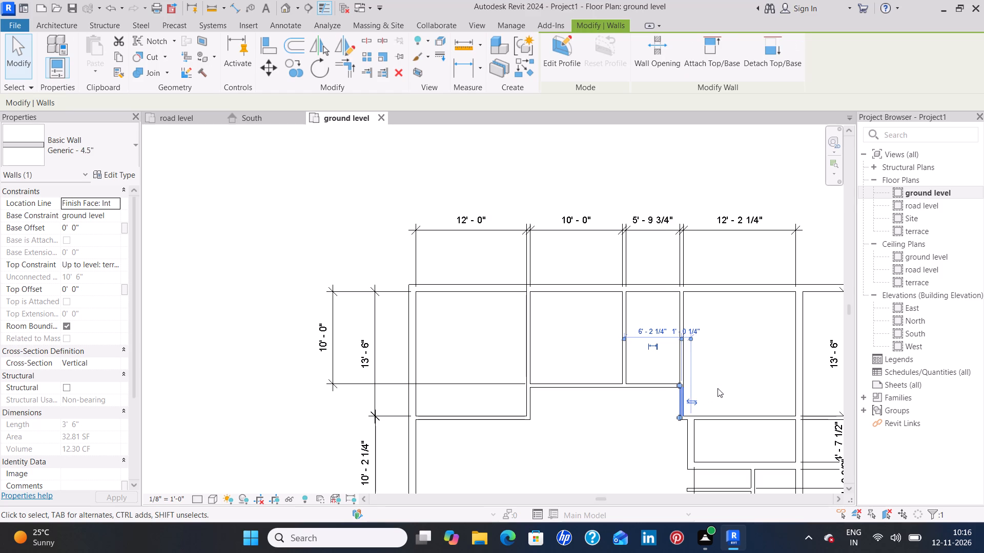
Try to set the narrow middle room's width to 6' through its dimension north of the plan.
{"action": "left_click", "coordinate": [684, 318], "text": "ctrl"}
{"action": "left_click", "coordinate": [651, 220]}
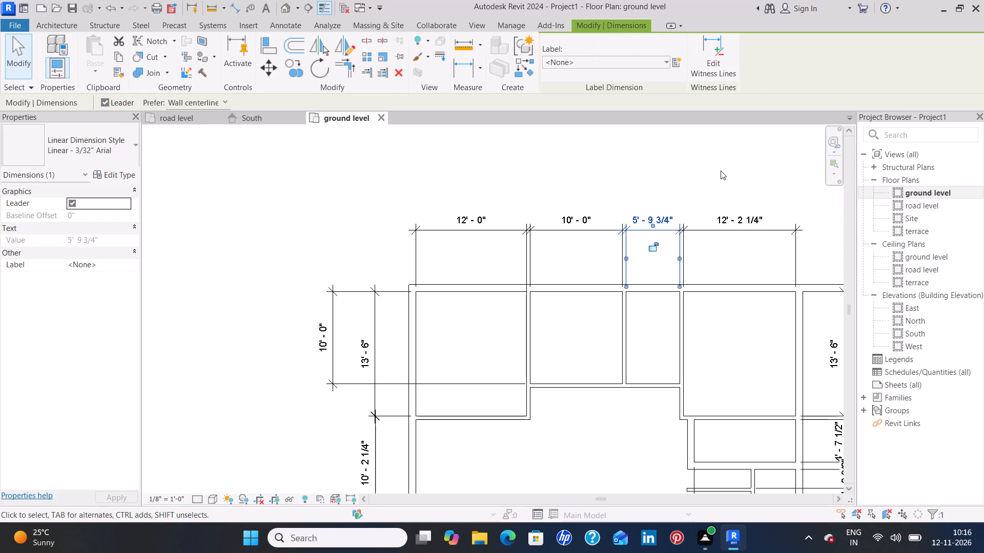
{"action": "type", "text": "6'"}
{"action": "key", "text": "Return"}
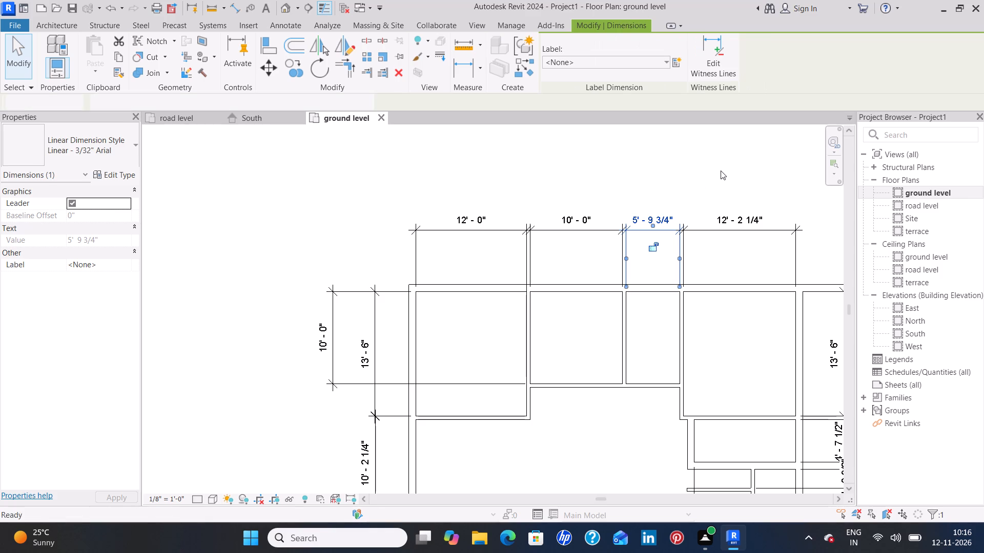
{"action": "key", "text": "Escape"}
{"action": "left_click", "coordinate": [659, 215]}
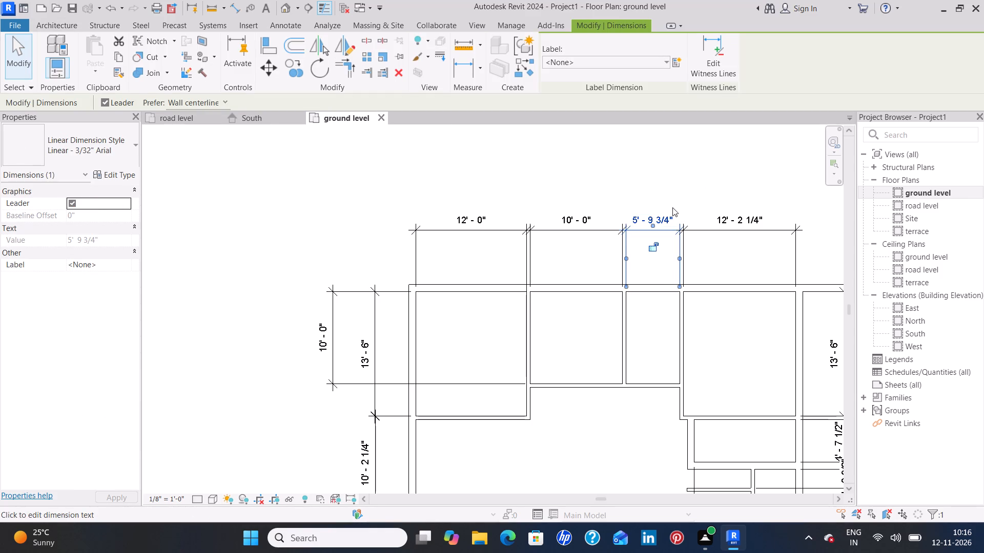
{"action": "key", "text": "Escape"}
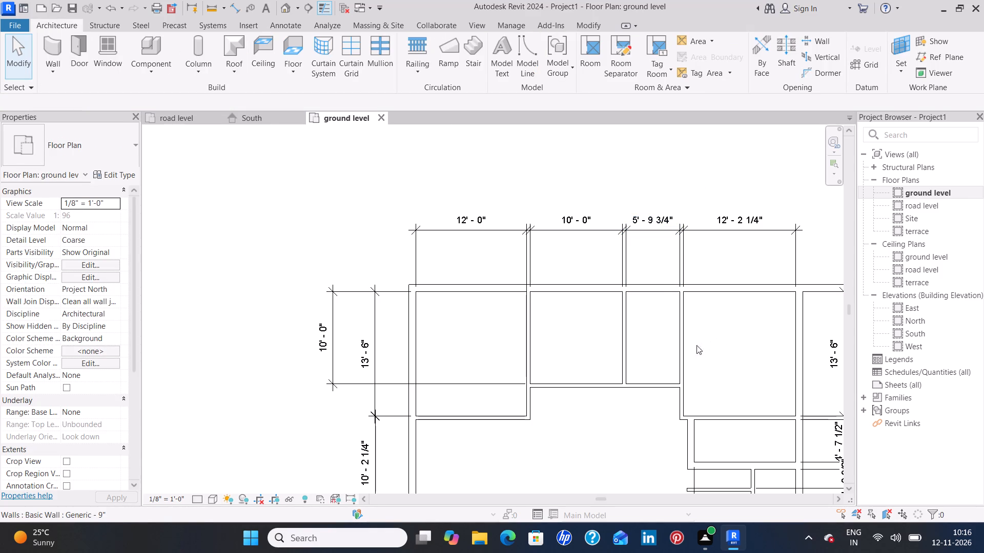
Nudge both segments of the wall between the narrow middle room and the northeast room east together by one increment.
{"action": "left_click", "coordinate": [682, 354], "text": "ctrl"}
{"action": "left_click", "coordinate": [685, 407], "text": "ctrl"}
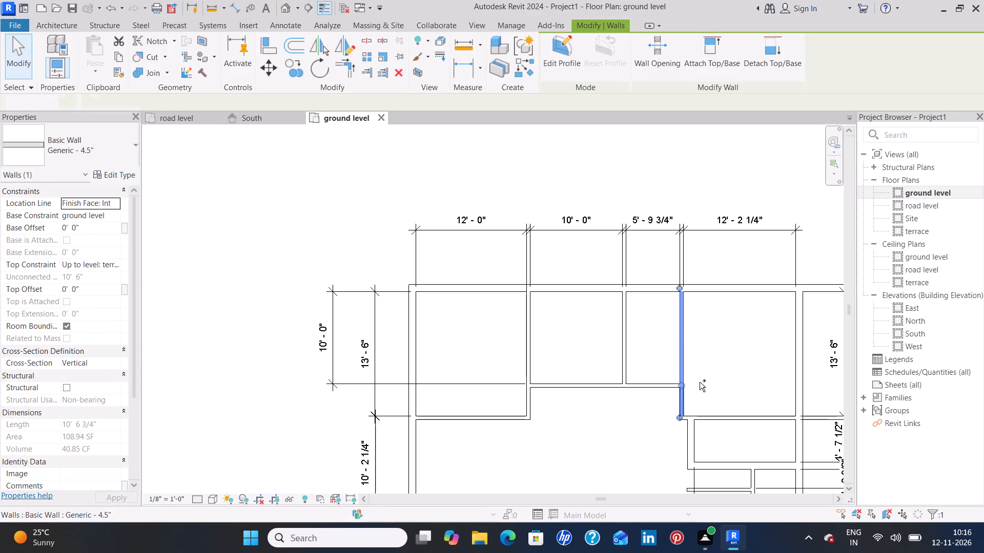
{"action": "left_click", "coordinate": [655, 216]}
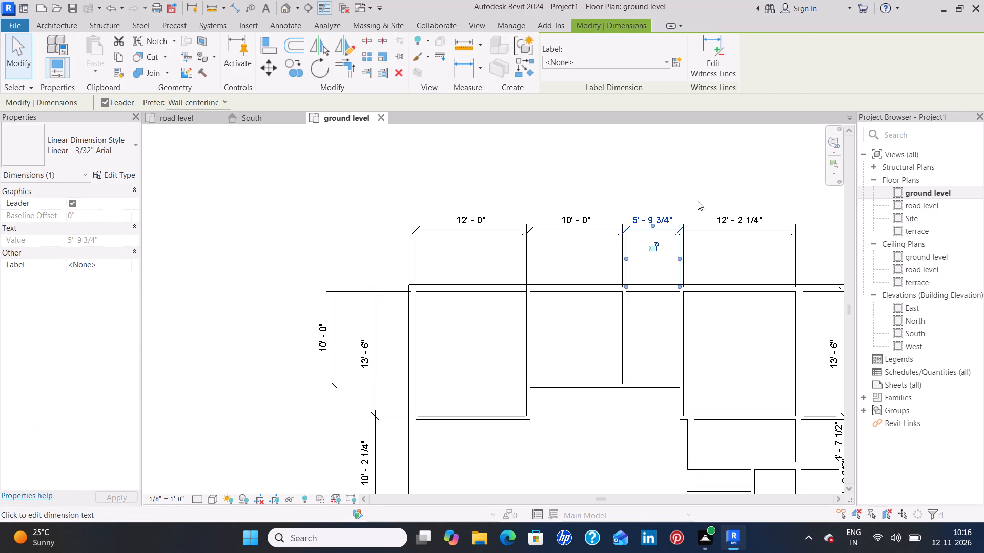
{"action": "left_click", "coordinate": [680, 320], "text": "ctrl"}
{"action": "left_click", "coordinate": [684, 403], "text": "ctrl"}
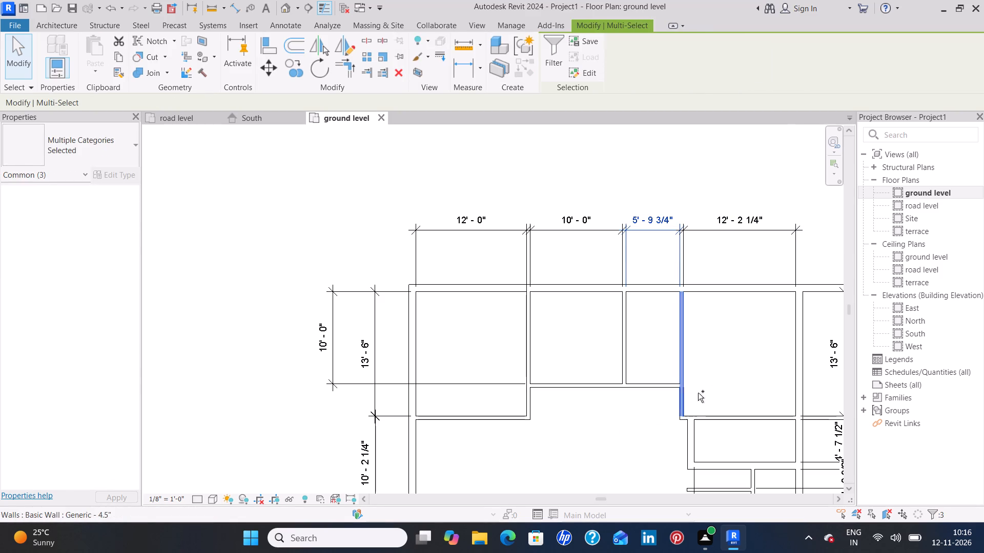
{"action": "key", "text": "Right"}
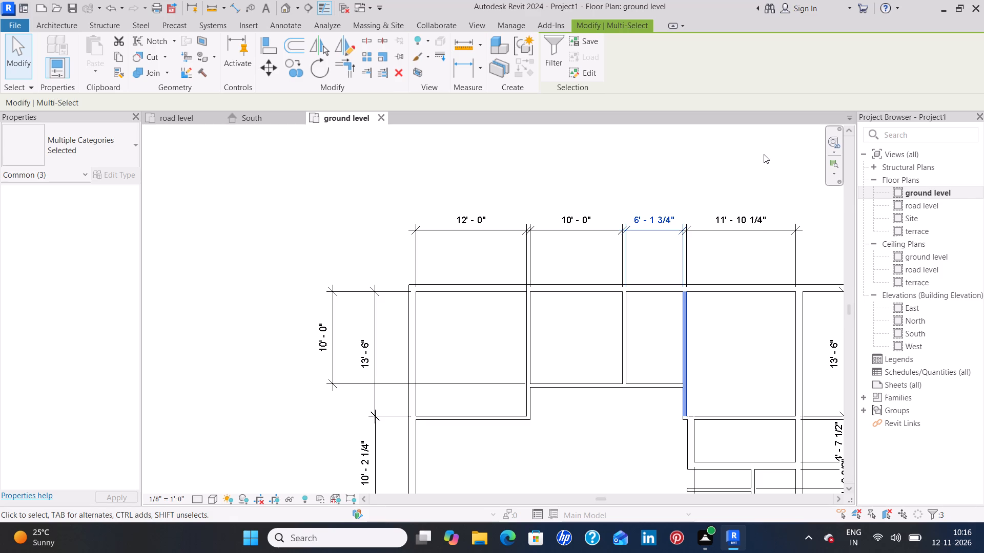
Fine-tune both wall segments together with progressively smaller west and east nudges, bringing the narrow middle room's width to about 6' 0 7/8".
{"action": "scroll", "coordinate": [637, 203], "scroll_direction": "up", "scroll_amount": 11}
{"action": "key", "text": "Left"}
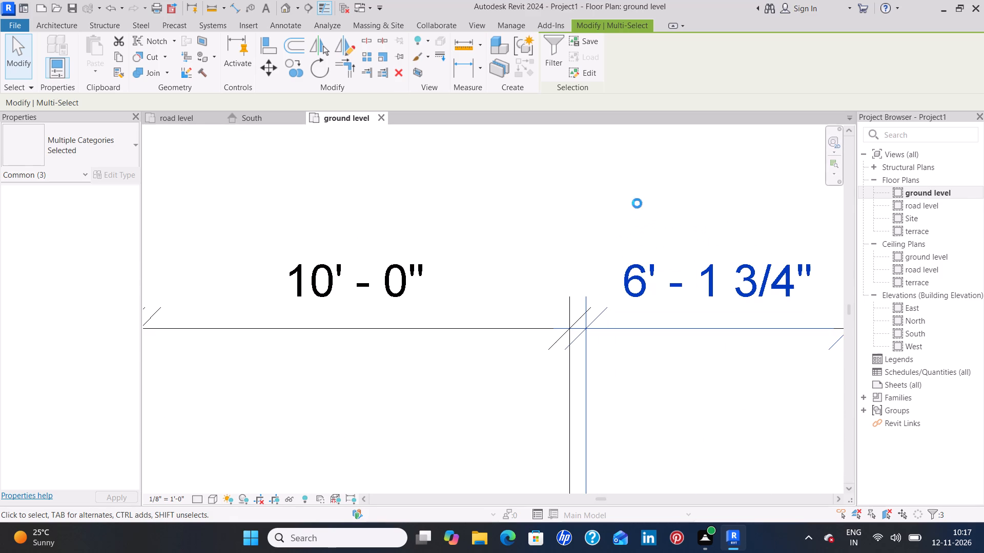
{"action": "key", "text": "Left"}
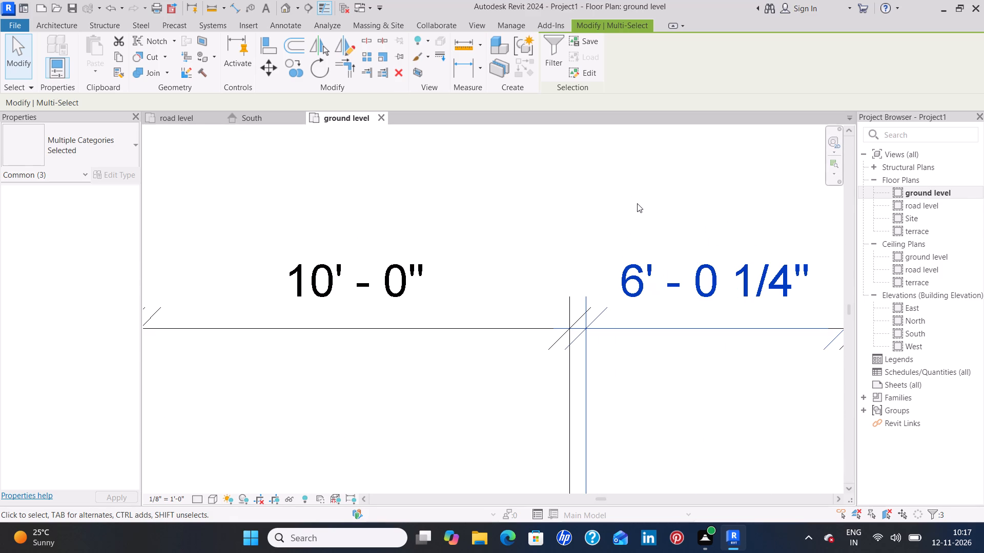
{"action": "key", "text": "Right"}
{"action": "scroll", "coordinate": [674, 215], "scroll_direction": "up", "scroll_amount": 5}
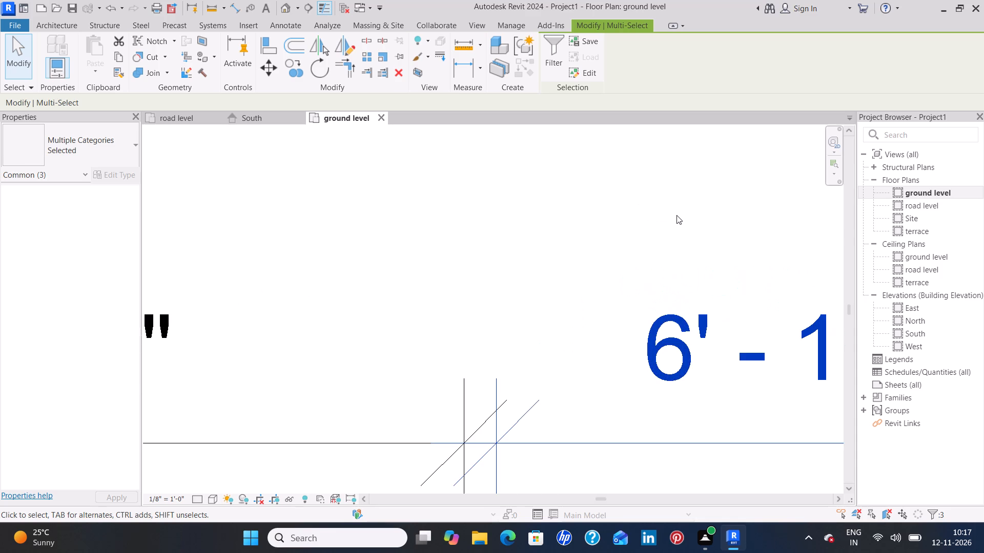
{"action": "key", "text": "Left"}
{"action": "key", "text": "Right"}
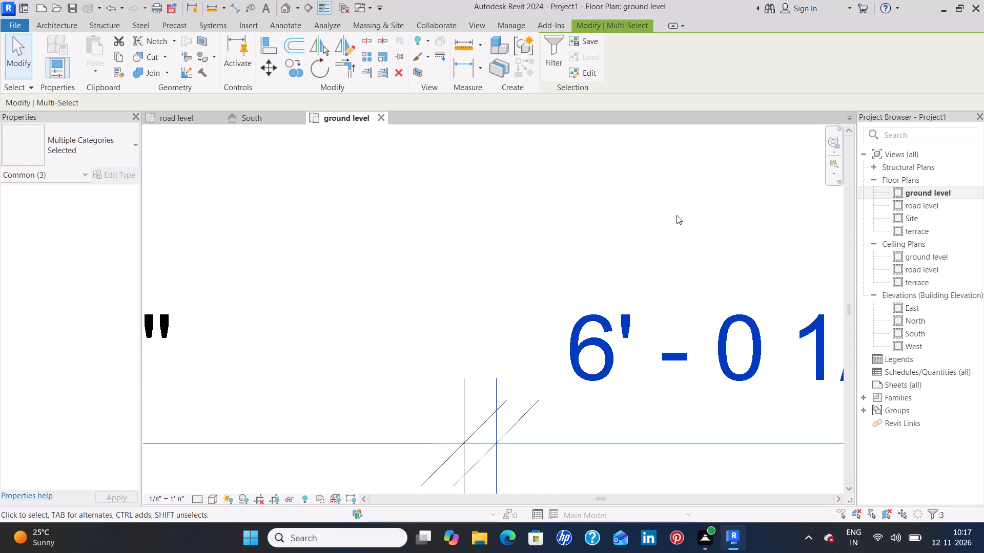
{"action": "middle_click_drag", "start_coordinate": [742, 291], "coordinate": [626, 282]}
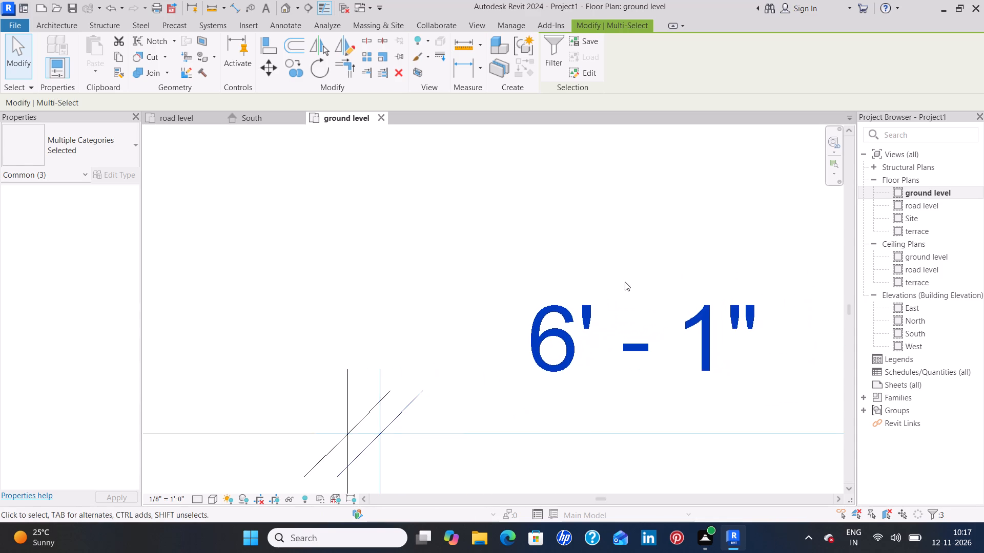
{"action": "scroll", "coordinate": [624, 282], "scroll_direction": "up", "scroll_amount": 4}
{"action": "key", "text": "Left"}
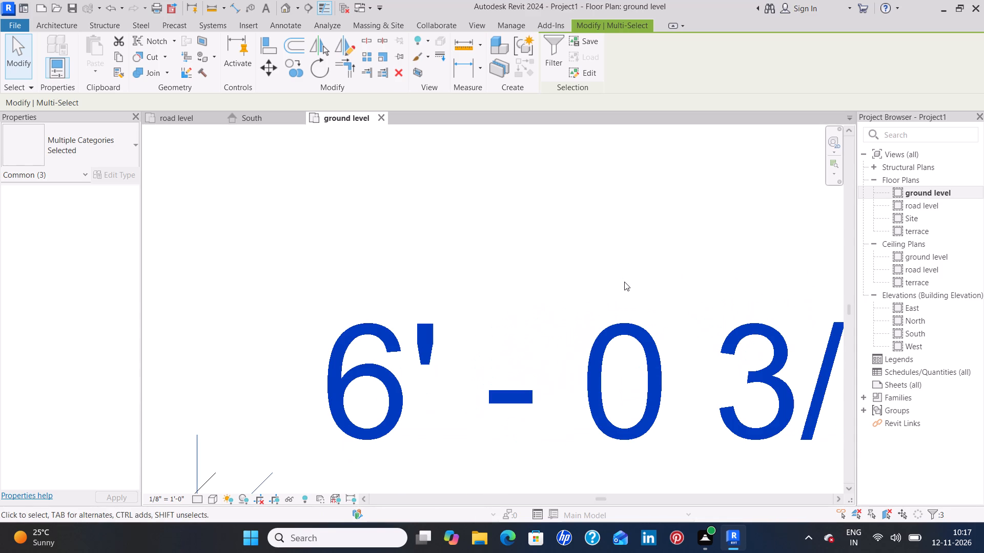
{"action": "key", "text": "Right"}
{"action": "scroll", "coordinate": [629, 311], "scroll_direction": "up", "scroll_amount": 4}
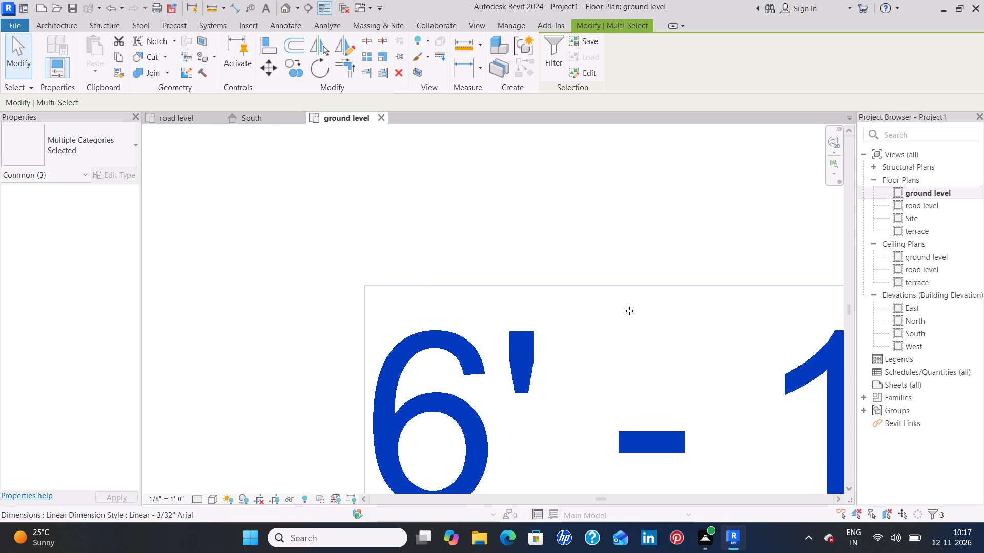
{"action": "key", "text": "Left"}
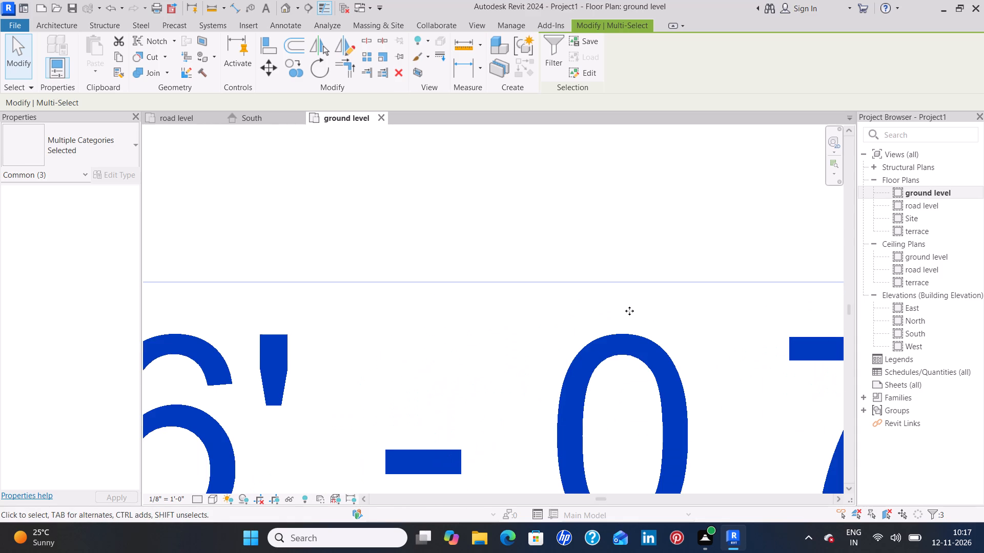
{"action": "key", "text": "Right"}
{"action": "scroll", "coordinate": [620, 330], "scroll_direction": "down", "scroll_amount": 10}
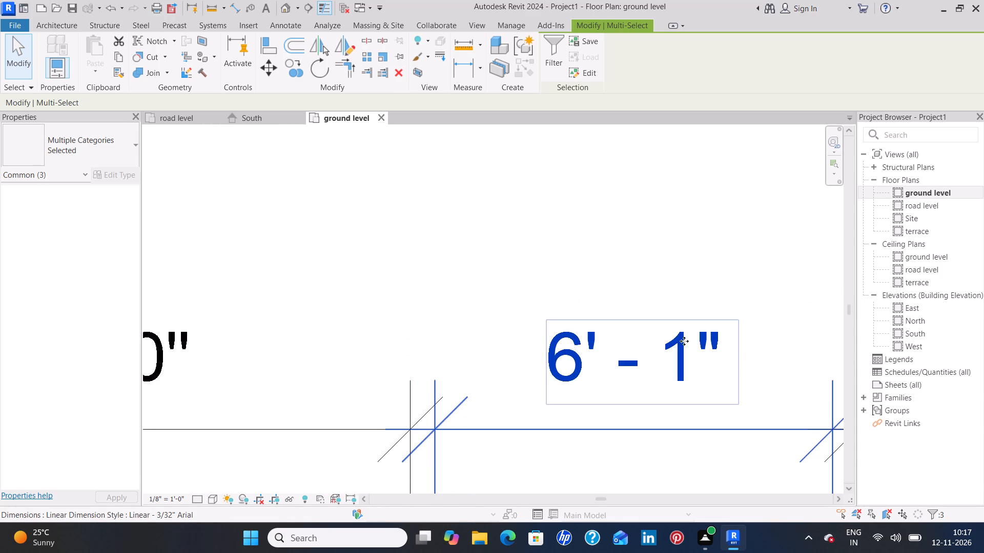
{"action": "scroll", "coordinate": [684, 341], "scroll_direction": "up", "scroll_amount": 9}
{"action": "scroll", "coordinate": [647, 286], "scroll_direction": "up", "scroll_amount": 3}
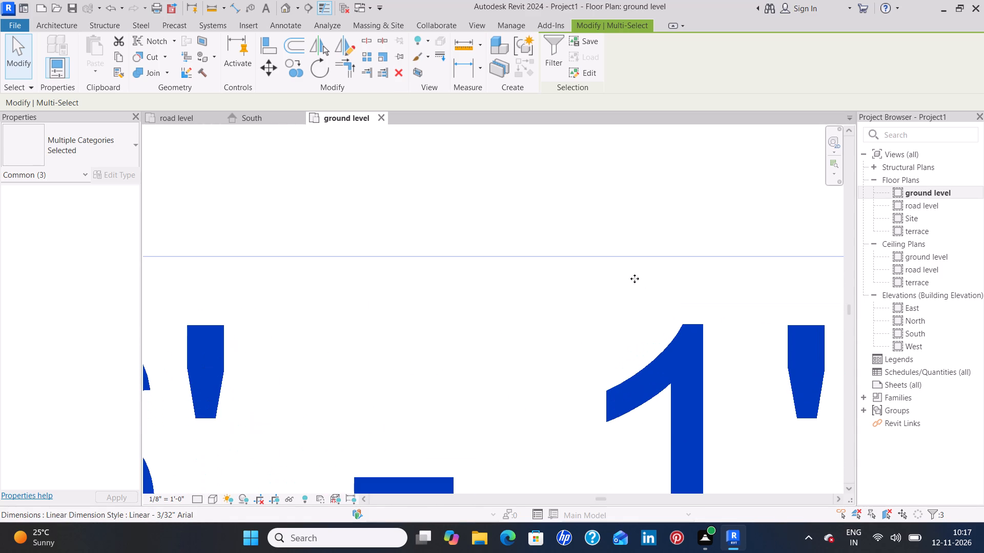
{"action": "middle_click_drag", "start_coordinate": [220, 237], "coordinate": [417, 237]}
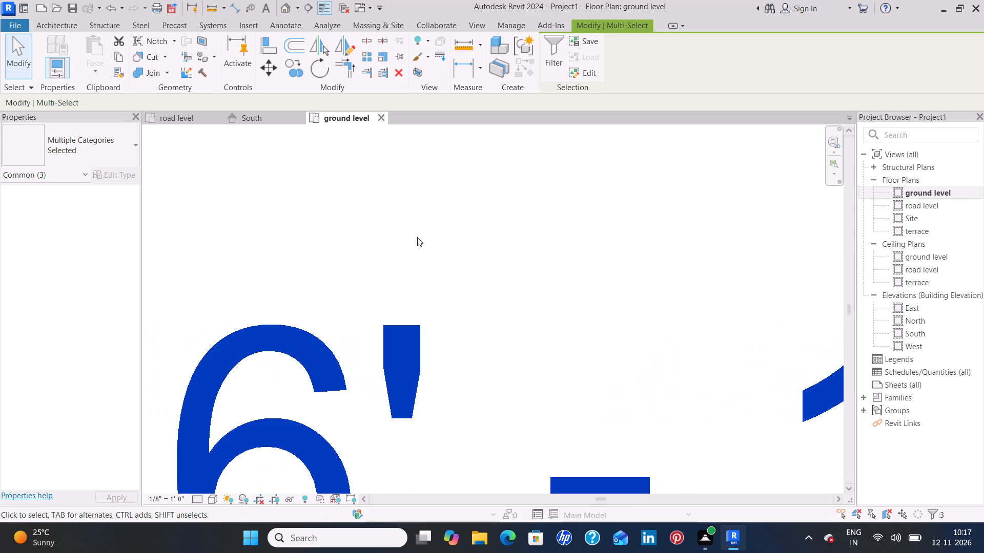
{"action": "key", "text": "Left"}
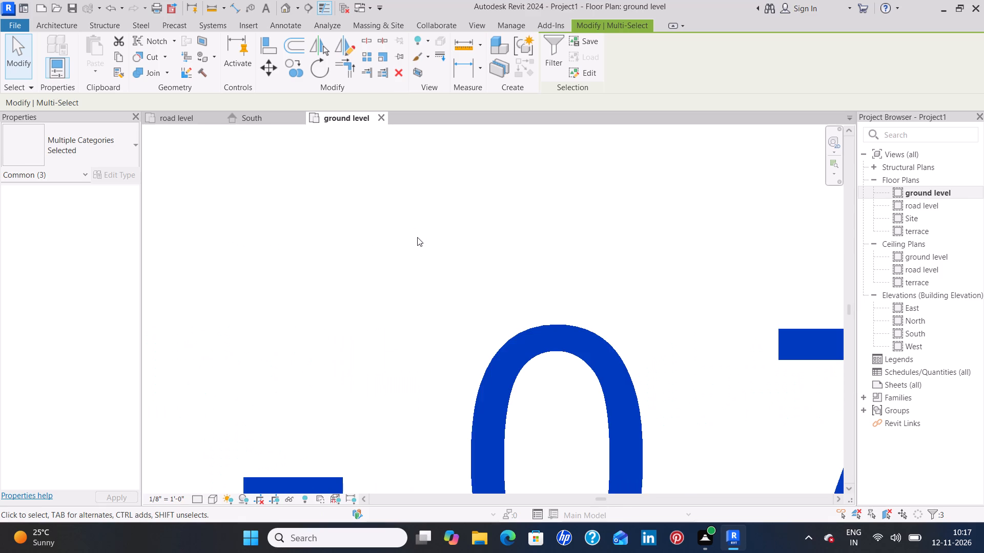
{"action": "scroll", "coordinate": [417, 237], "scroll_direction": "down", "scroll_amount": 18}
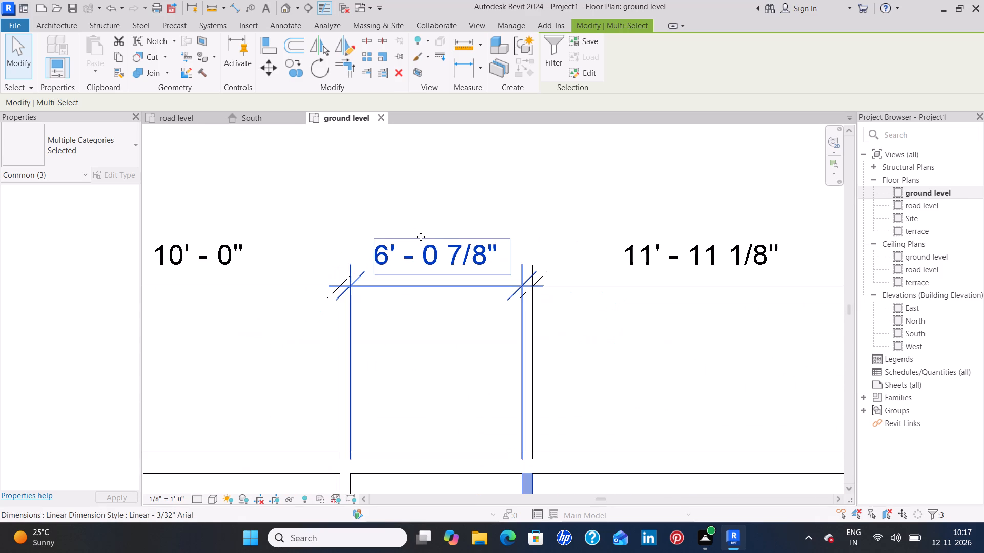
{"action": "scroll", "coordinate": [471, 212], "scroll_direction": "down", "scroll_amount": 8}
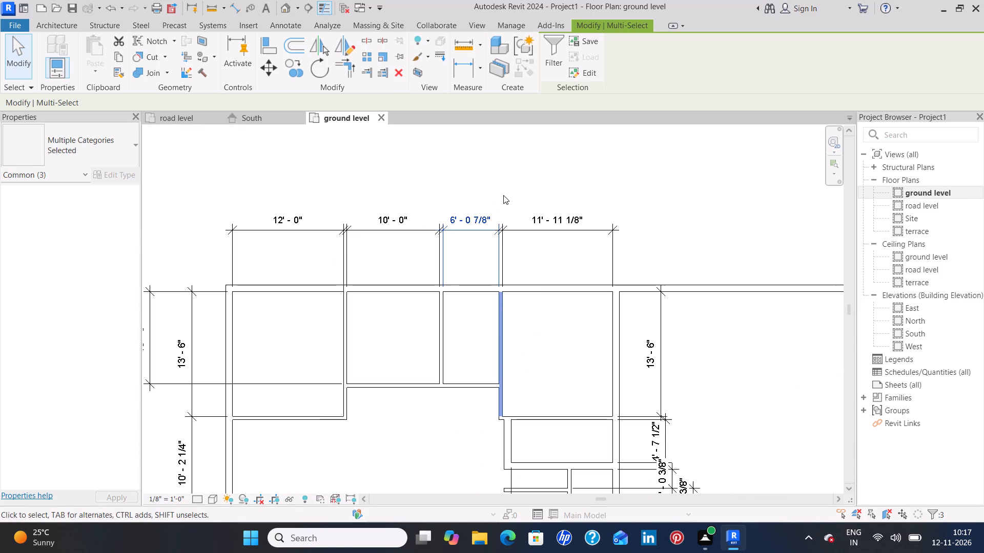
{"action": "left_click", "coordinate": [523, 339]}
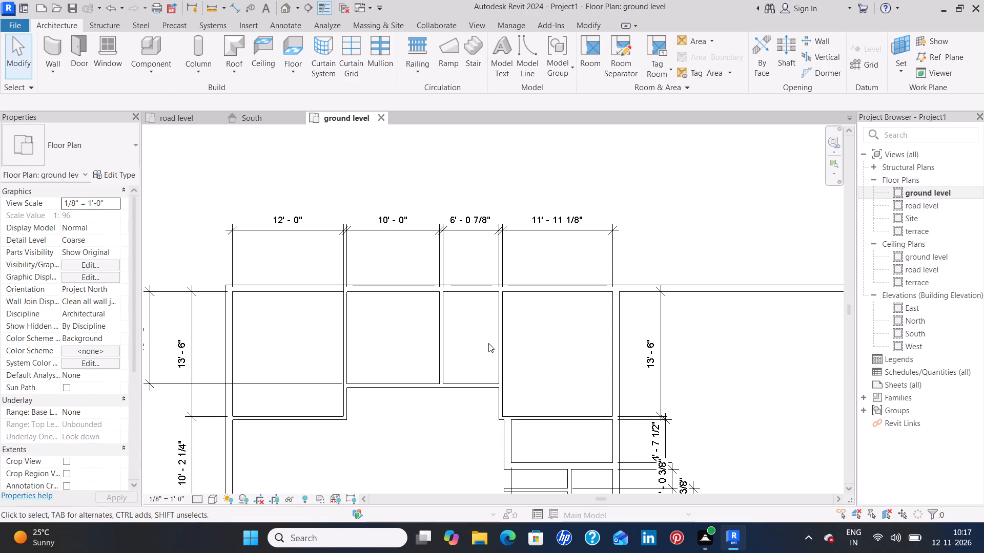
Set the narrow middle room's width to 6' by moving the upper segment of the wall shared with the northeast room.
{"action": "left_click", "coordinate": [499, 340]}
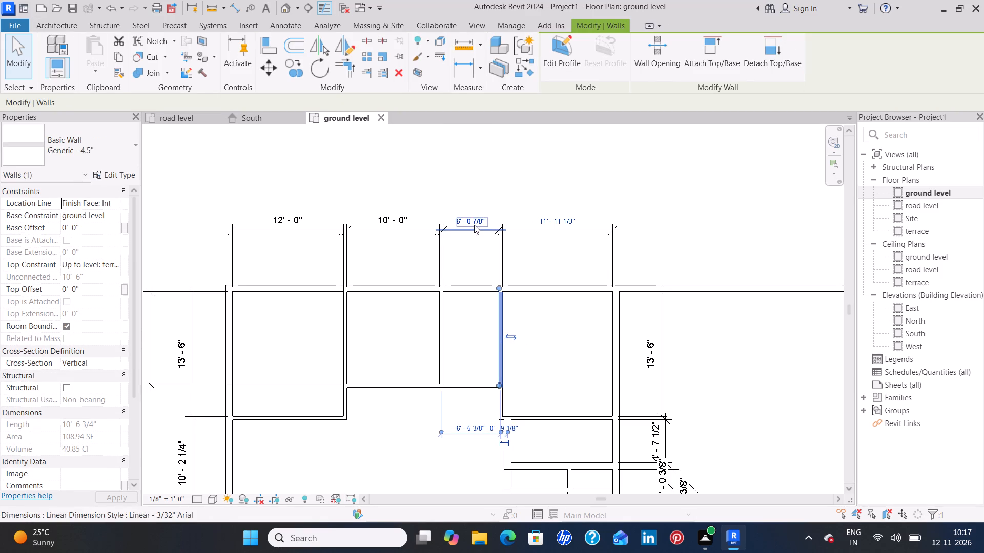
{"action": "left_click", "coordinate": [474, 225]}
{"action": "key", "text": "BackSpace"}
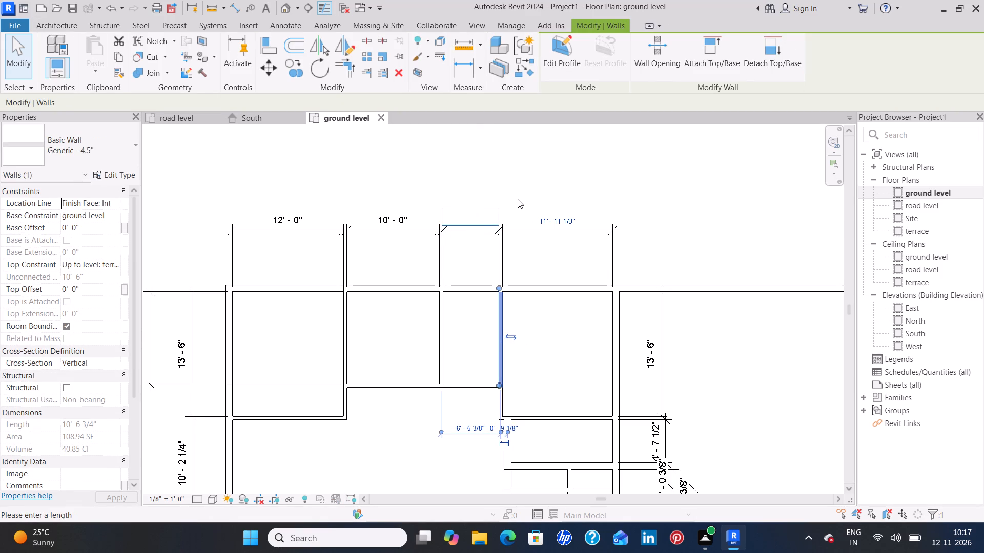
{"action": "type", "text": "6'"}
{"action": "key", "text": "Return"}
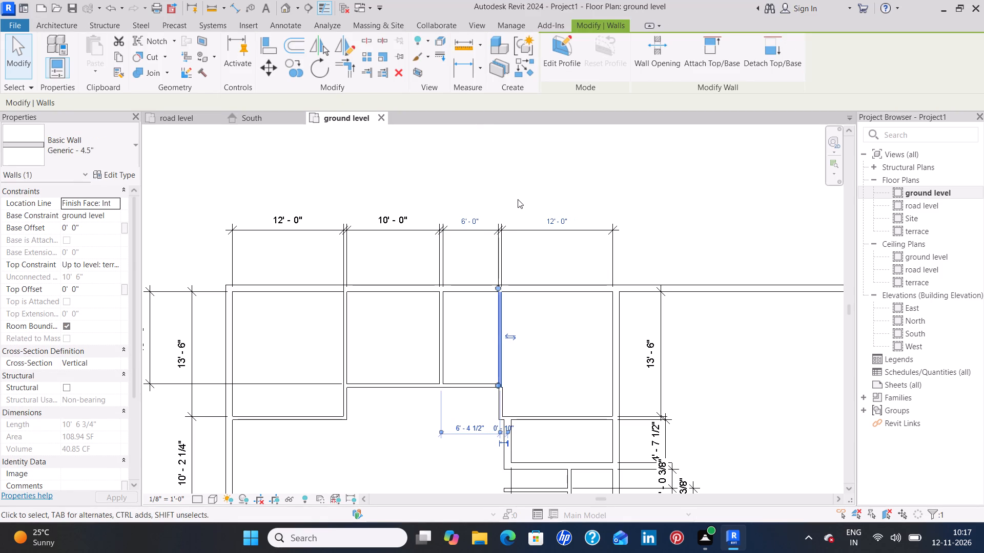
{"action": "left_click", "coordinate": [526, 186]}
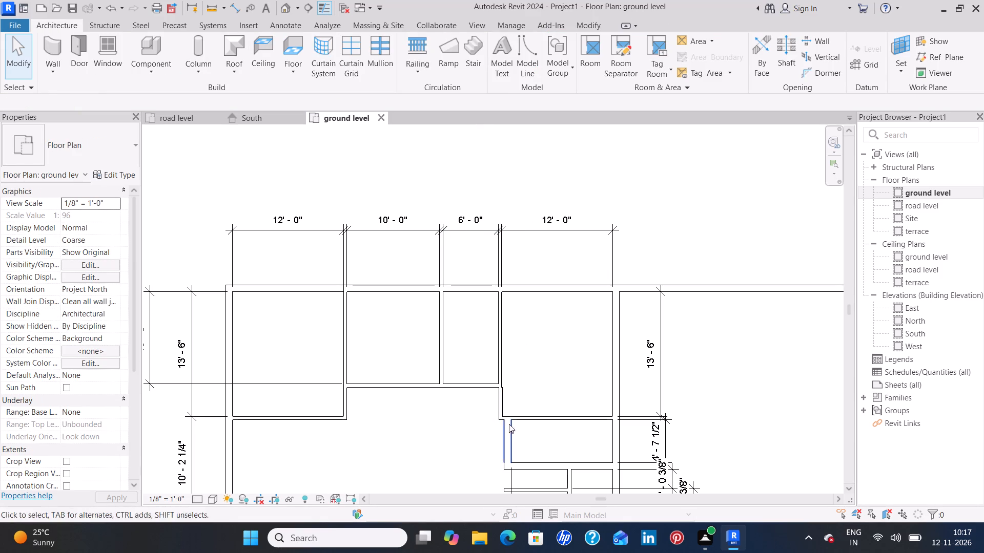
Nudge the short wall segment at the northeast room's southwest corner west by one increment to line up with the wall above.
{"action": "middle_click_drag", "start_coordinate": [556, 389], "coordinate": [588, 256]}
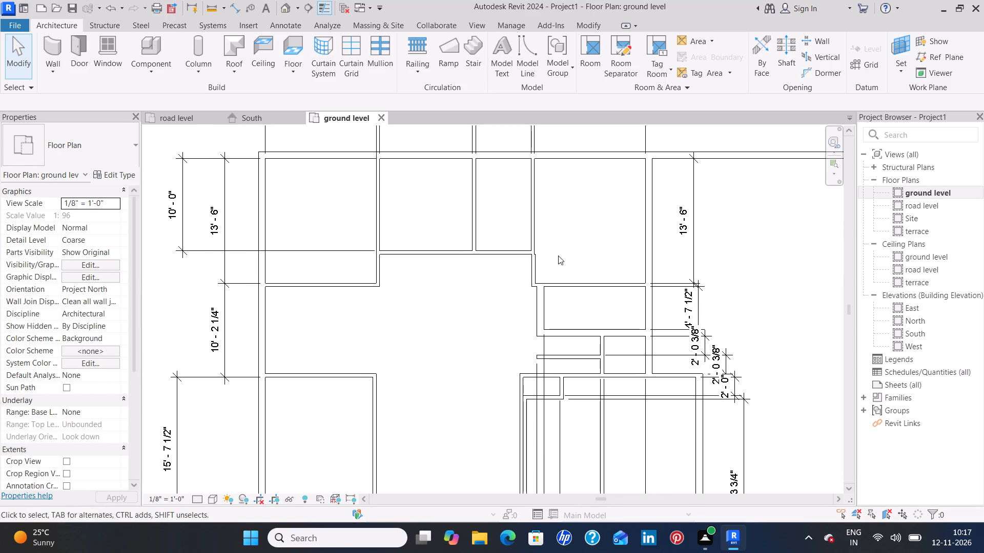
{"action": "left_click", "coordinate": [530, 266]}
{"action": "scroll", "coordinate": [551, 259], "scroll_direction": "up", "scroll_amount": 3}
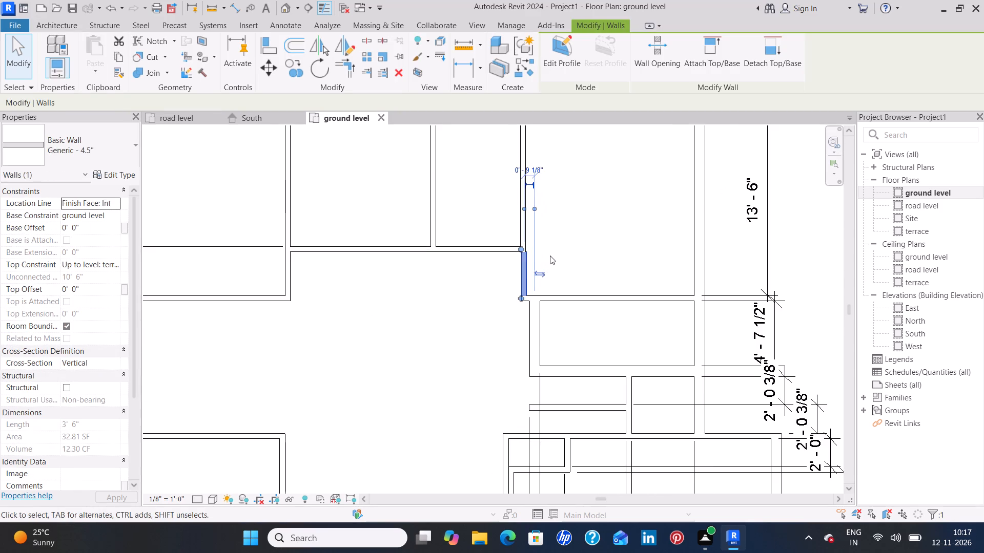
{"action": "scroll", "coordinate": [549, 253], "scroll_direction": "up", "scroll_amount": 11}
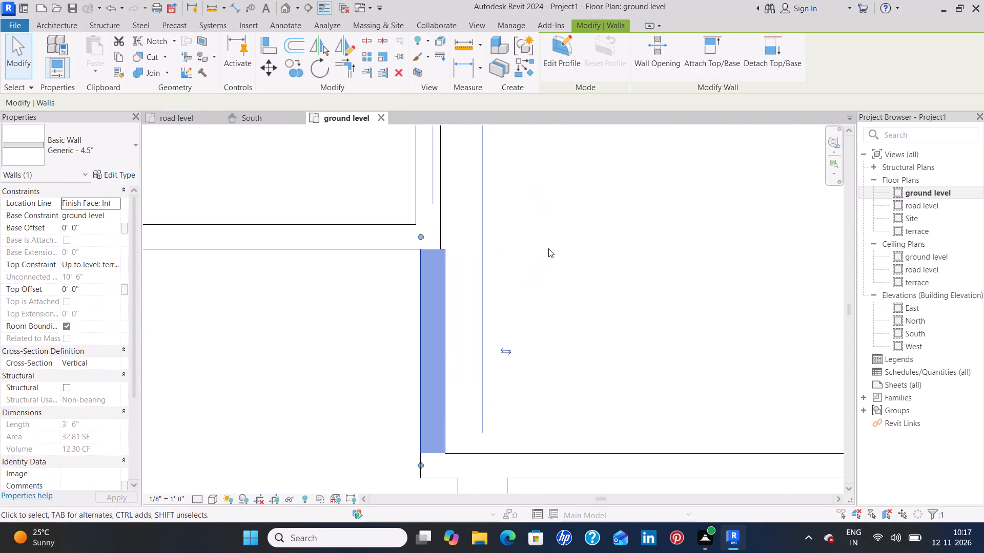
{"action": "key", "text": "Left"}
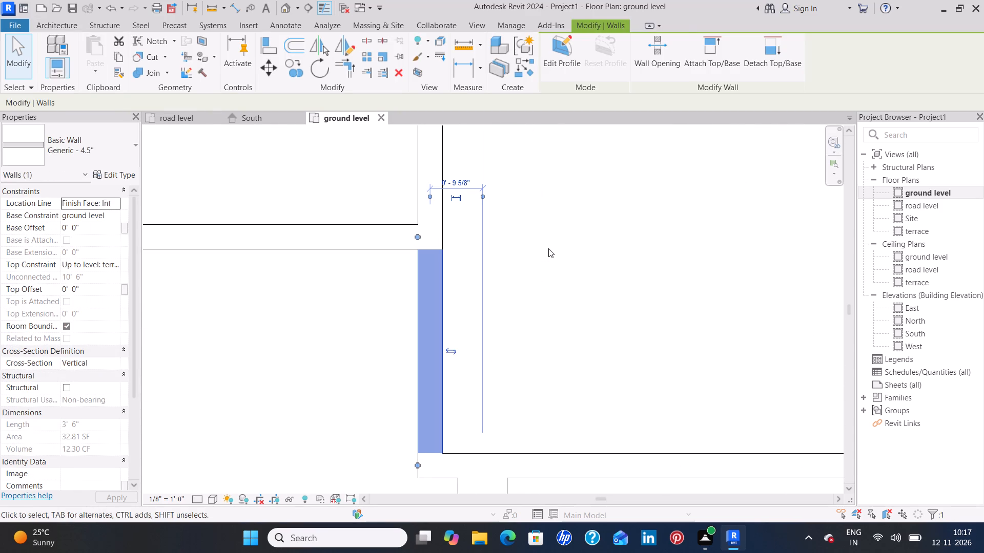
{"action": "left_click", "coordinate": [548, 248]}
Set the narrow middle room's width to 6' again by moving the upper segment of the wall it shares with the northeast room.
{"action": "scroll", "coordinate": [548, 248], "scroll_direction": "down", "scroll_amount": 15}
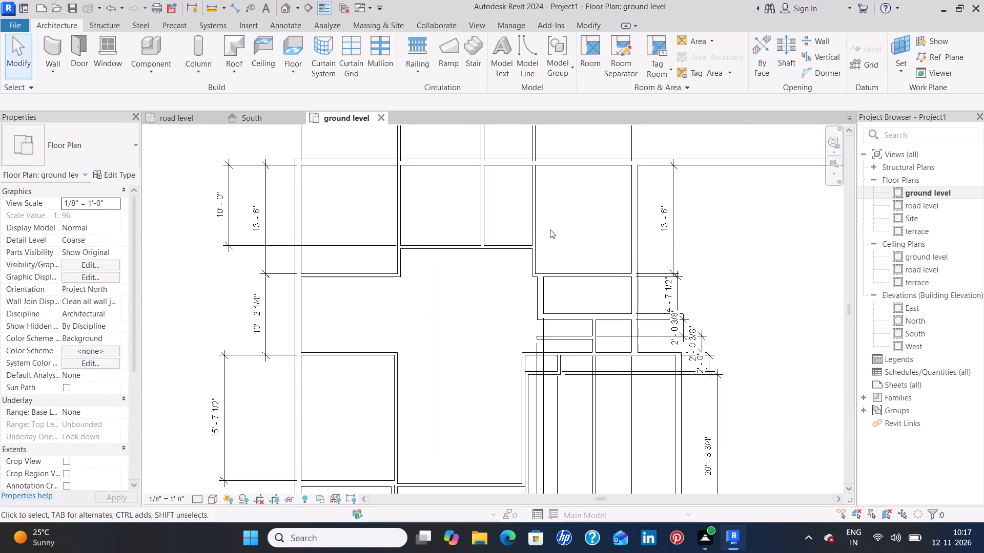
{"action": "middle_click_drag", "start_coordinate": [550, 229], "coordinate": [542, 344]}
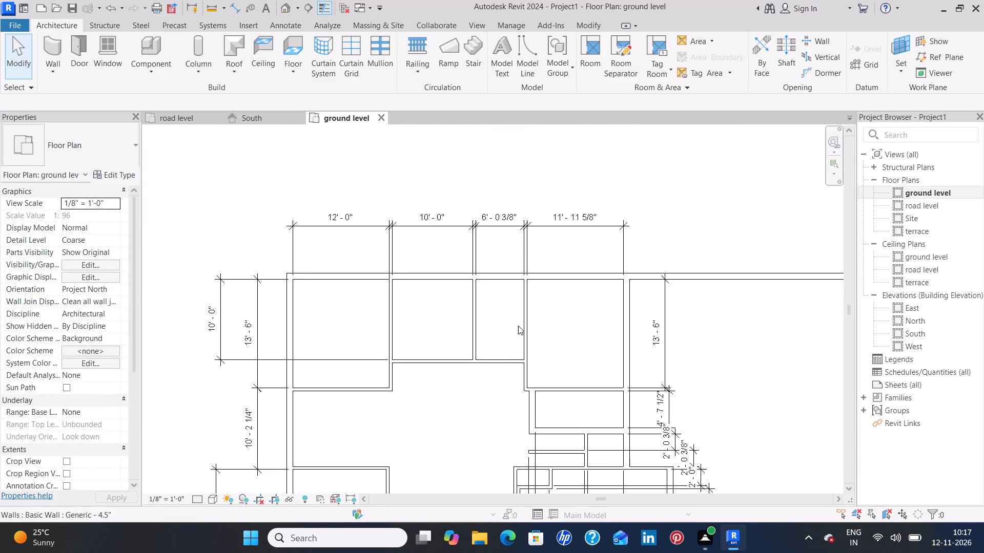
{"action": "left_click", "coordinate": [524, 323]}
{"action": "left_click", "coordinate": [499, 215]}
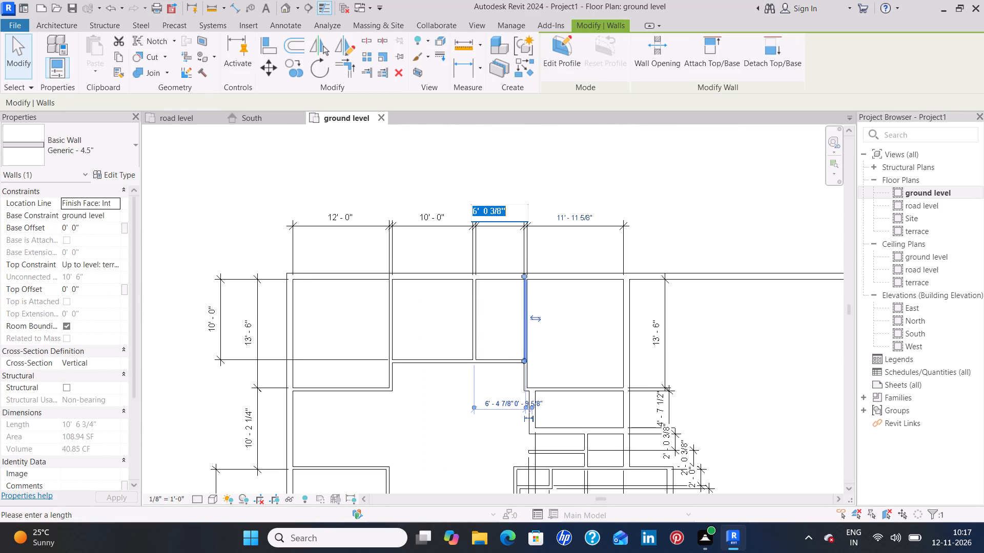
{"action": "key", "text": "BackSpace"}
{"action": "type", "text": "6'"}
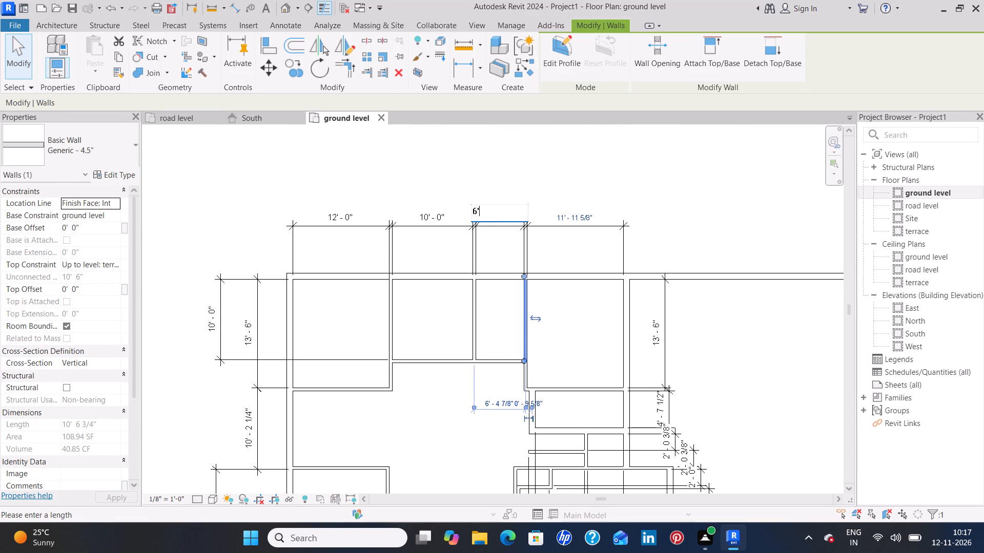
{"action": "key", "text": "Return"}
{"action": "left_click", "coordinate": [499, 215]}
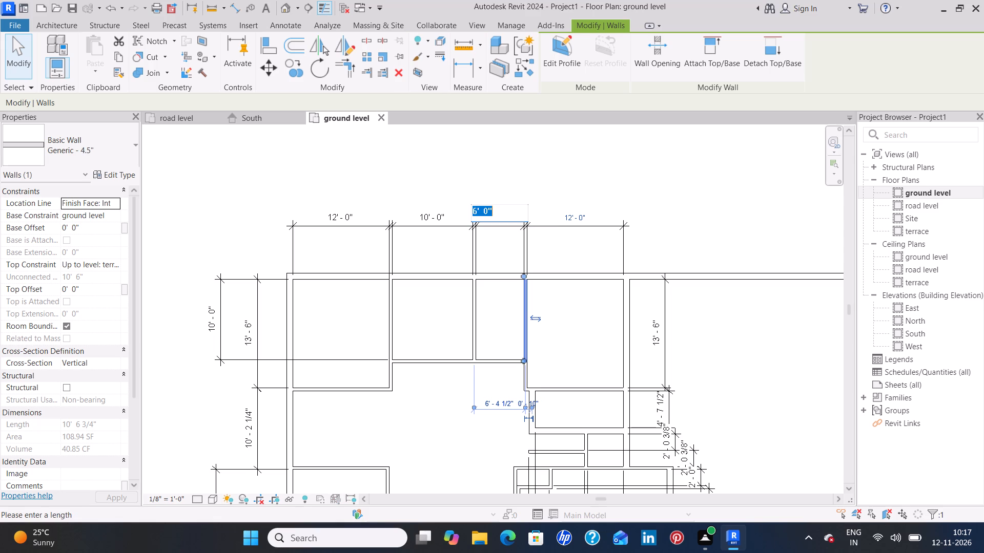
{"action": "key", "text": "Return"}
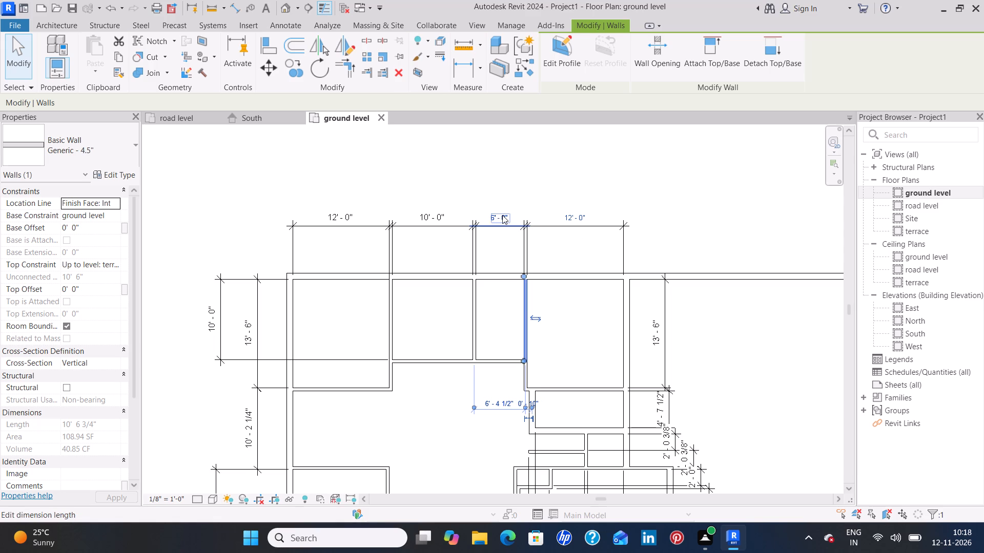
{"action": "left_click", "coordinate": [575, 320]}
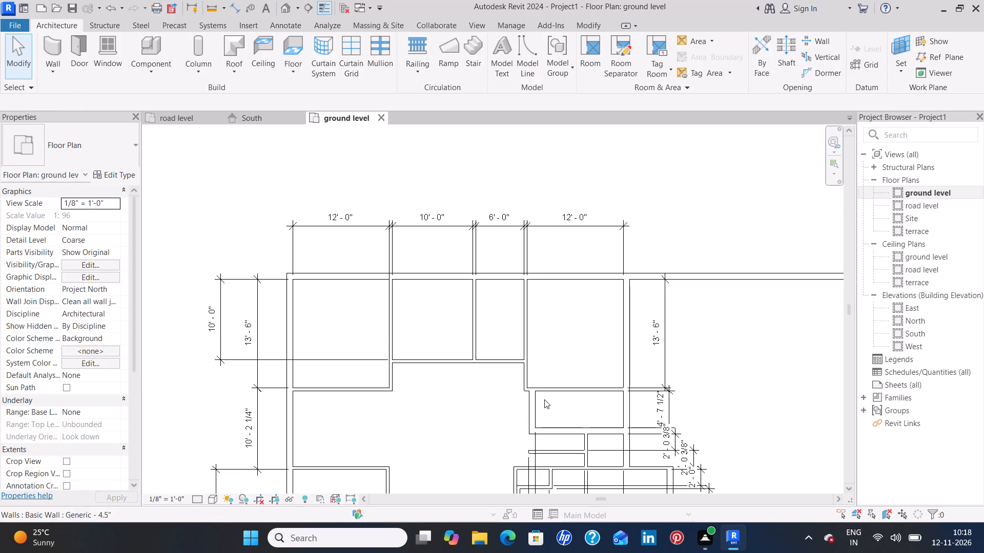
{"action": "scroll", "coordinate": [508, 405], "scroll_direction": "down", "scroll_amount": 2}
{"action": "middle_click_drag", "start_coordinate": [481, 423], "coordinate": [489, 315]}
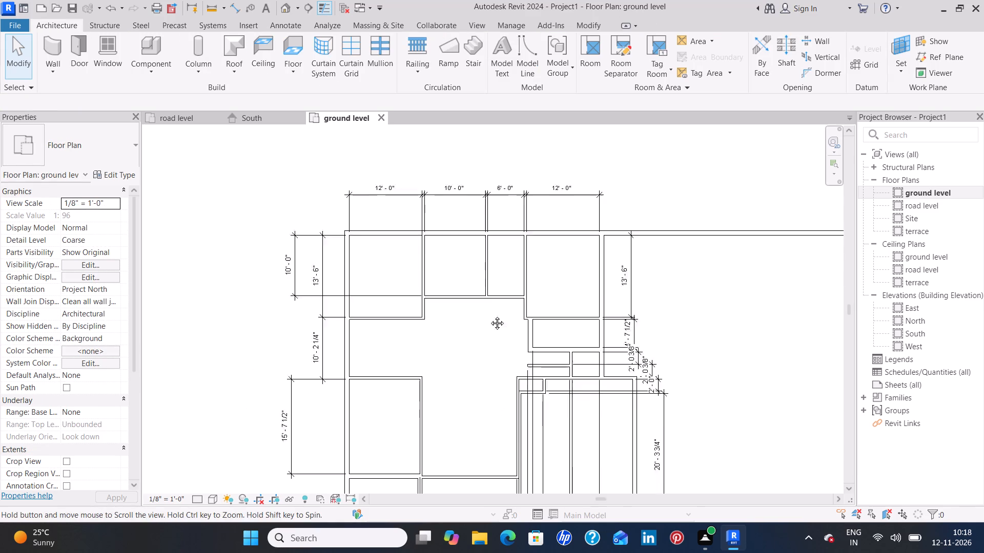
Set the northwest room's north–south depth to 14' by moving its south wall.
{"action": "middle_click_drag", "start_coordinate": [489, 315], "coordinate": [493, 290]}
{"action": "left_click", "coordinate": [401, 261]}
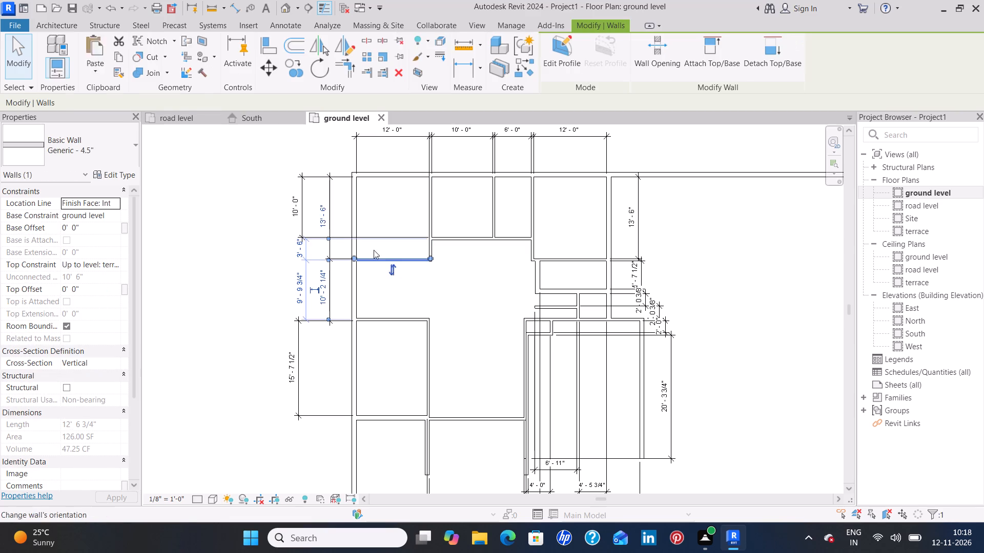
{"action": "left_click", "coordinate": [324, 215]}
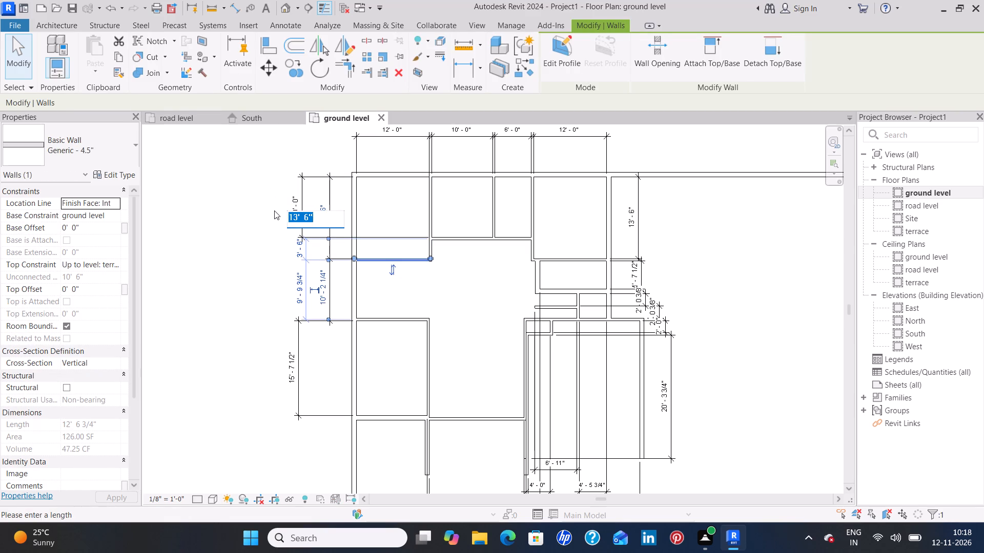
{"action": "key", "text": "BackSpace"}
{"action": "type", "text": "13"}
{"action": "key", "text": "BackSpace"}
{"action": "type", "text": "4'"}
{"action": "key", "text": "Return"}
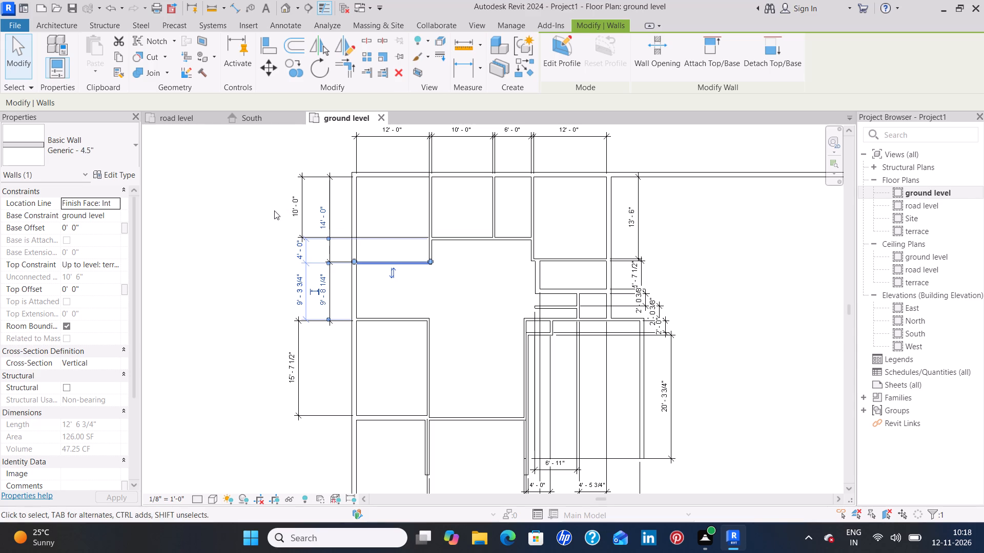
{"action": "left_click", "coordinate": [435, 292]}
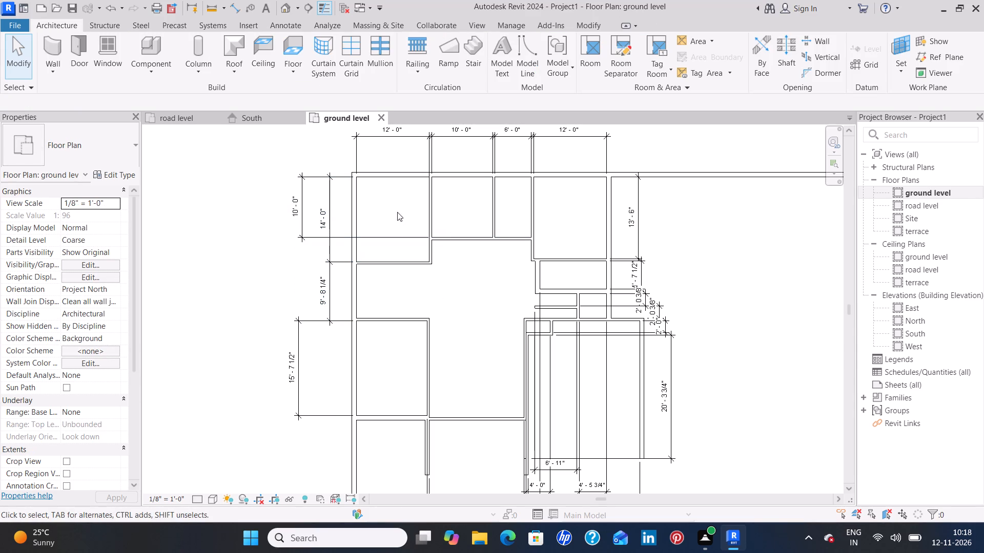
Set the northeast room's north–south depth to 14' by moving its south wall.
{"action": "middle_click", "coordinate": [567, 228]}
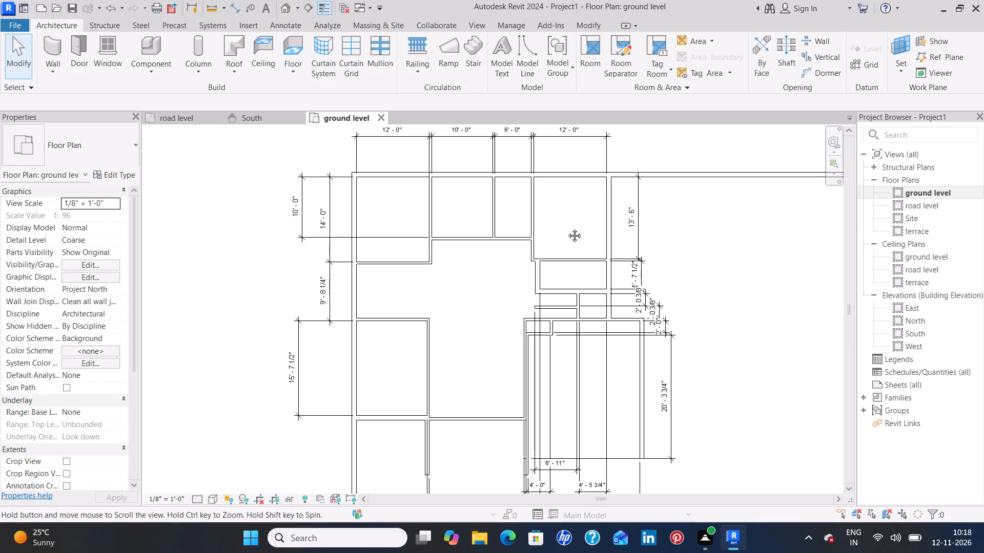
{"action": "left_click", "coordinate": [560, 259]}
{"action": "left_click", "coordinate": [625, 219]}
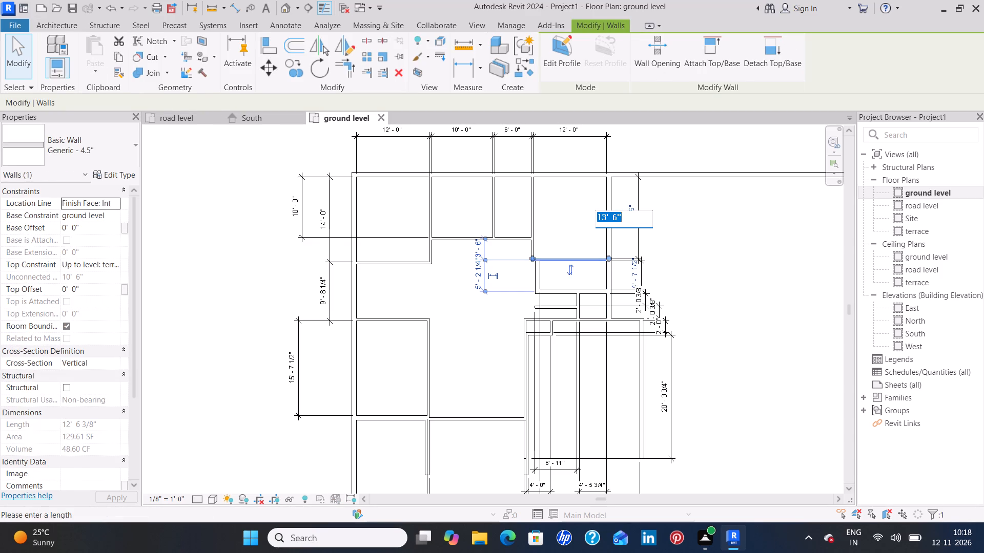
{"action": "key", "text": "BackSpace"}
{"action": "type", "text": "14'"}
{"action": "key", "text": "Return"}
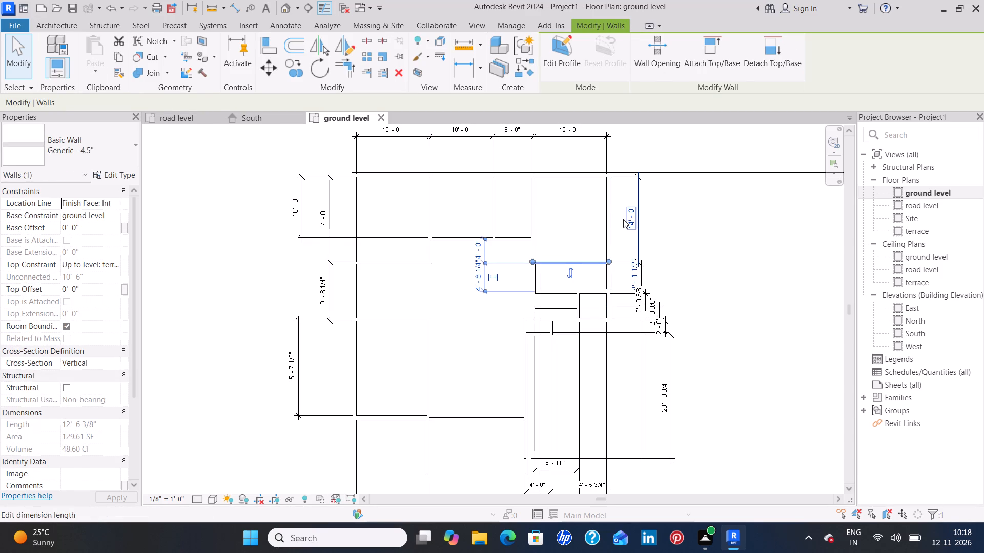
{"action": "left_click", "coordinate": [576, 238]}
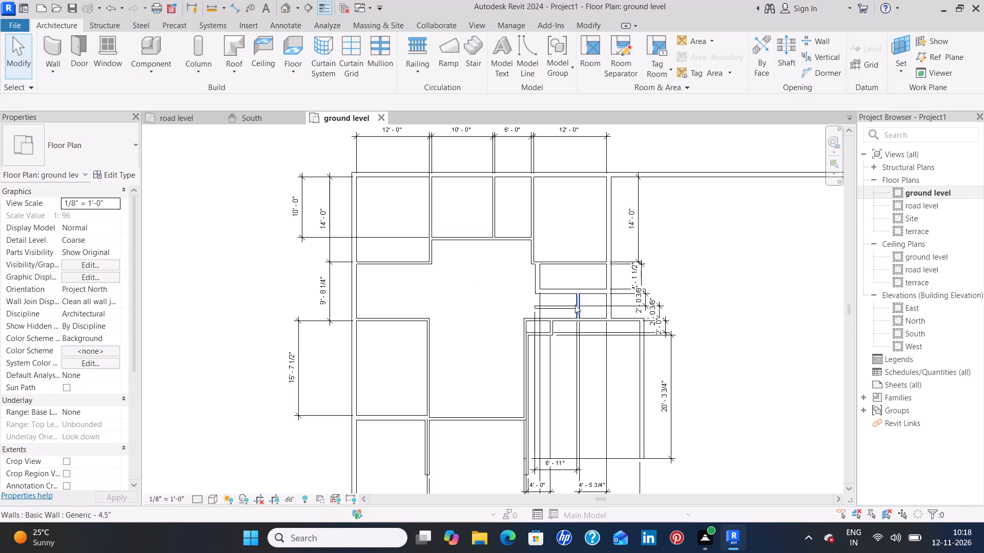
Set the depth of the open space south of the northwest room to 10' and then 12' by moving the wall below it.
{"action": "middle_click_drag", "start_coordinate": [567, 314], "coordinate": [576, 271]}
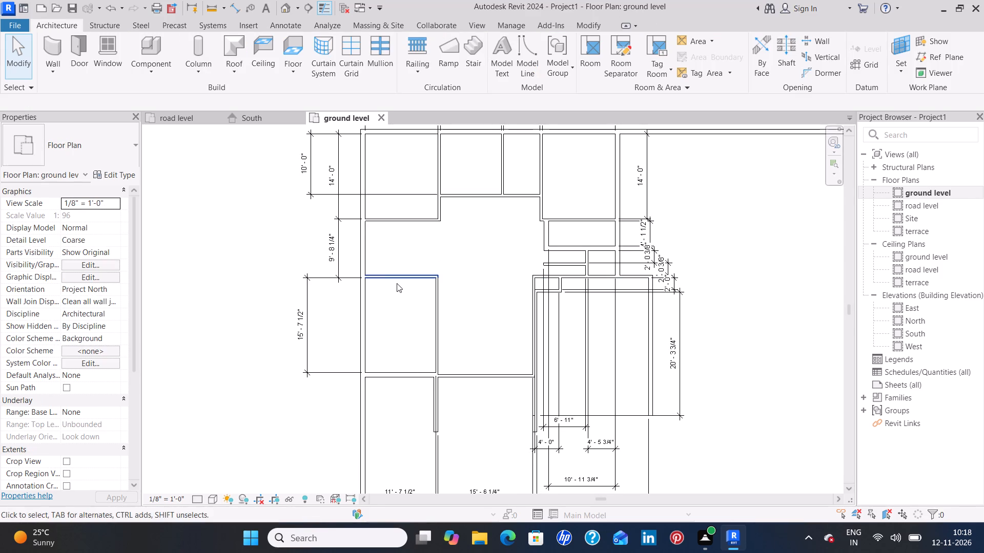
{"action": "left_click", "coordinate": [387, 272]}
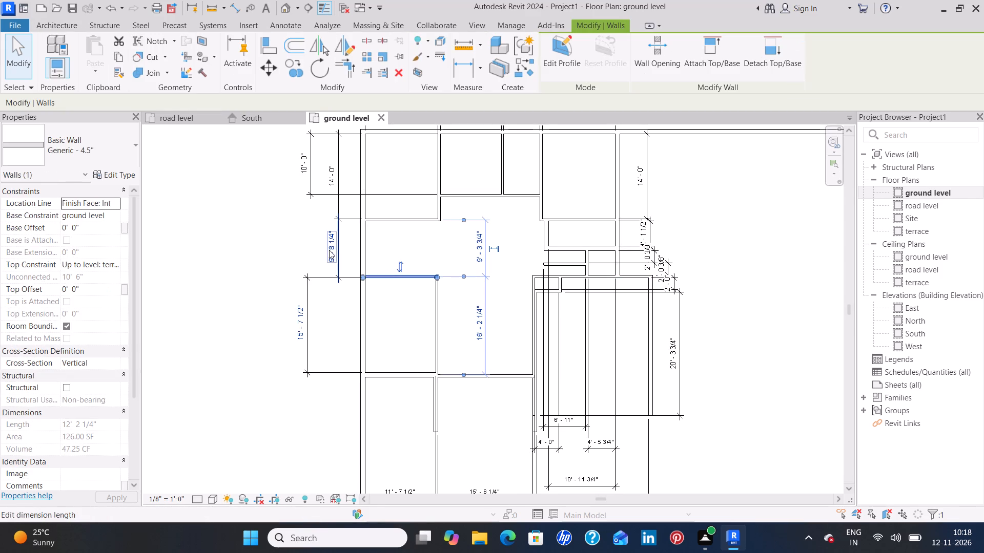
{"action": "left_click", "coordinate": [328, 249]}
{"action": "key", "text": "BackSpace"}
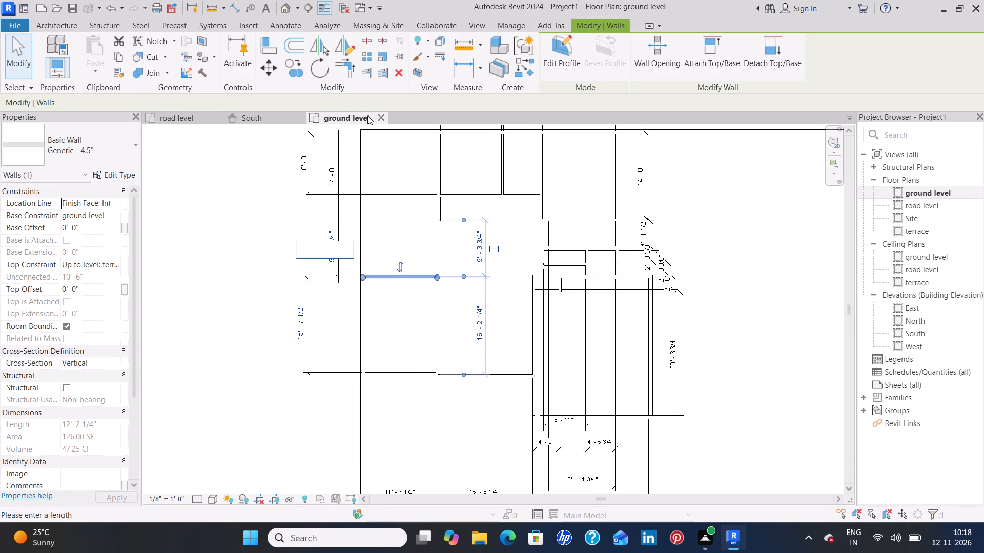
{"action": "type", "text": "10'"}
{"action": "key", "text": "Return"}
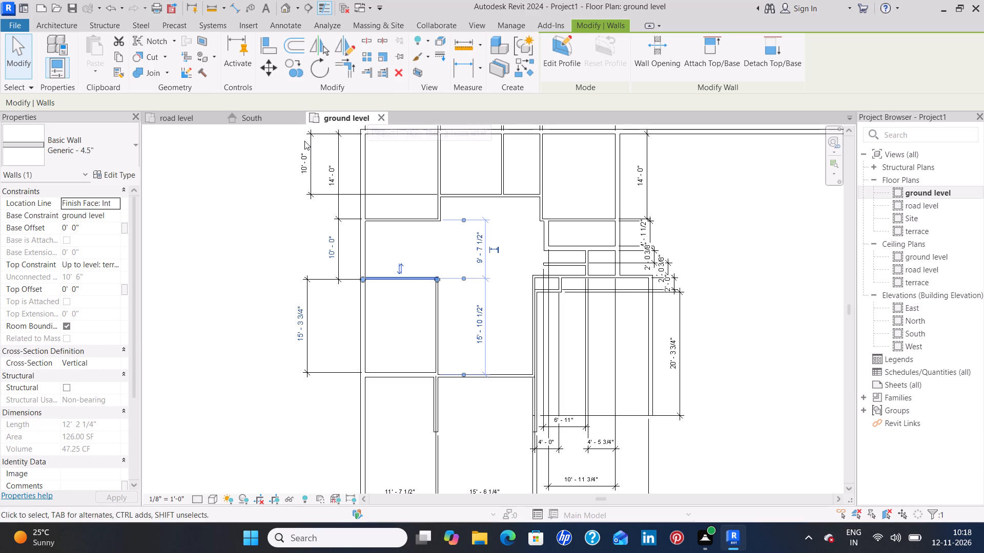
{"action": "left_click", "coordinate": [327, 241]}
{"action": "key", "text": "BackSpace"}
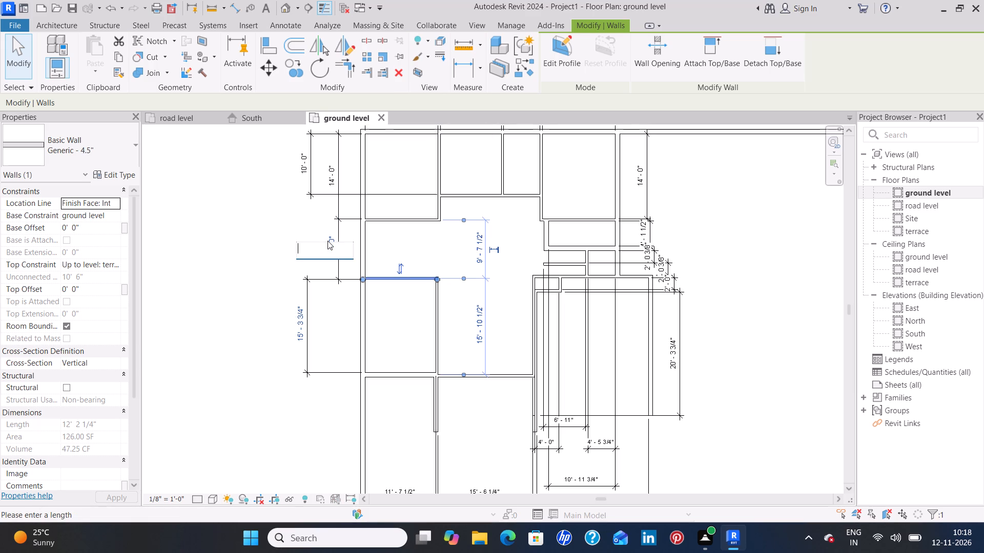
{"action": "type", "text": "12'"}
{"action": "key", "text": "Return"}
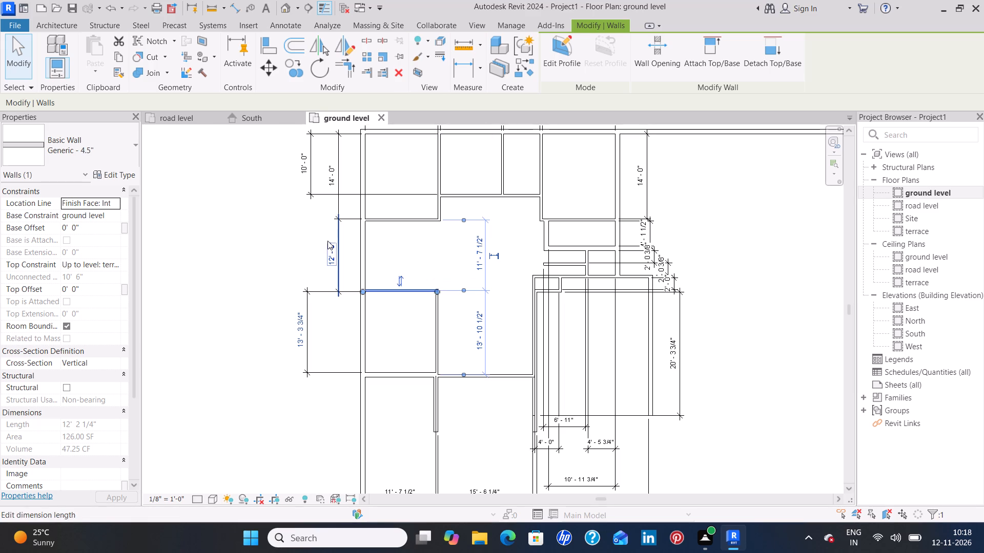
{"action": "left_click", "coordinate": [265, 244]}
Set the north–south length of the west room below the 12' space to 15' by moving its 9" south wall.
{"action": "middle_click_drag", "start_coordinate": [402, 360], "coordinate": [408, 318]}
{"action": "left_click", "coordinate": [406, 332]}
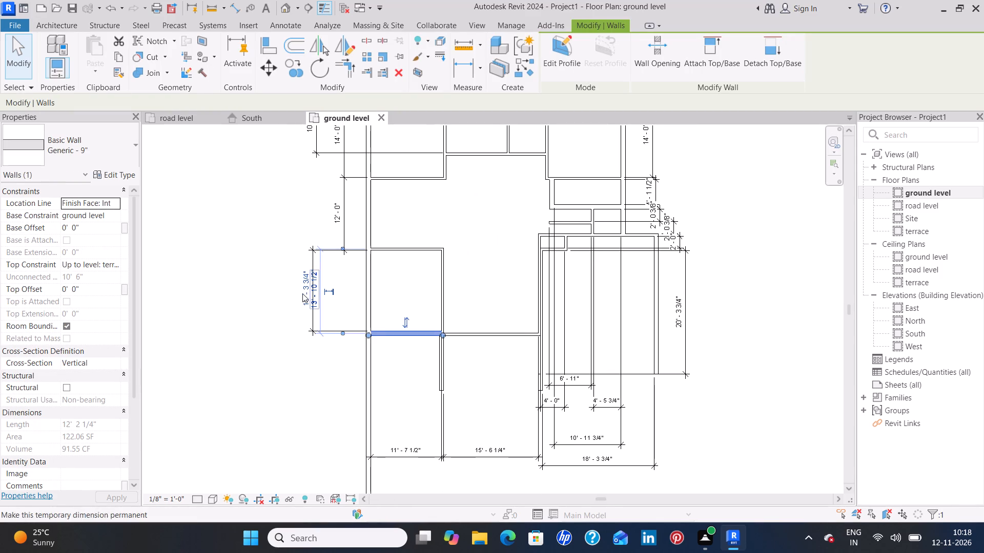
{"action": "left_click", "coordinate": [301, 295]}
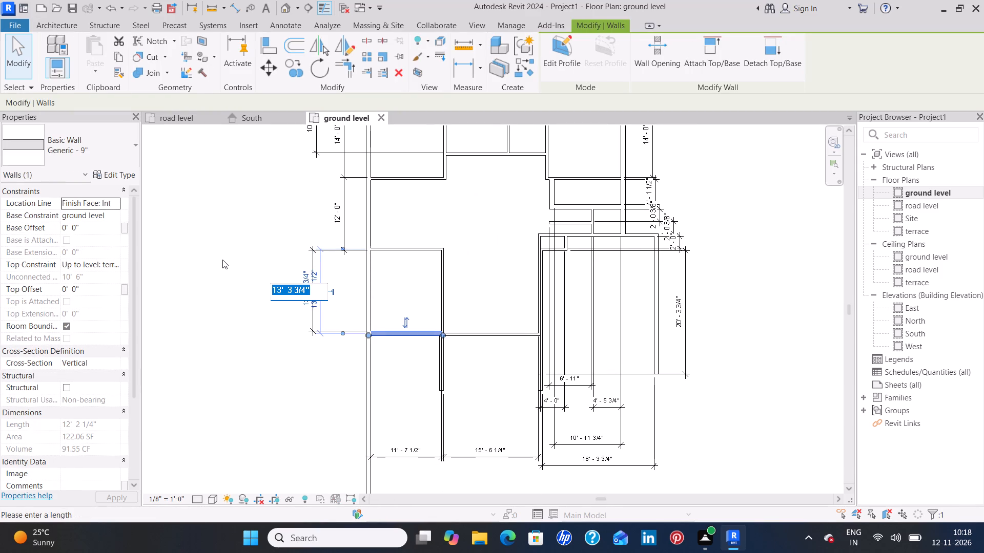
{"action": "key", "text": "BackSpace"}
{"action": "type", "text": "15'"}
{"action": "key", "text": "Return"}
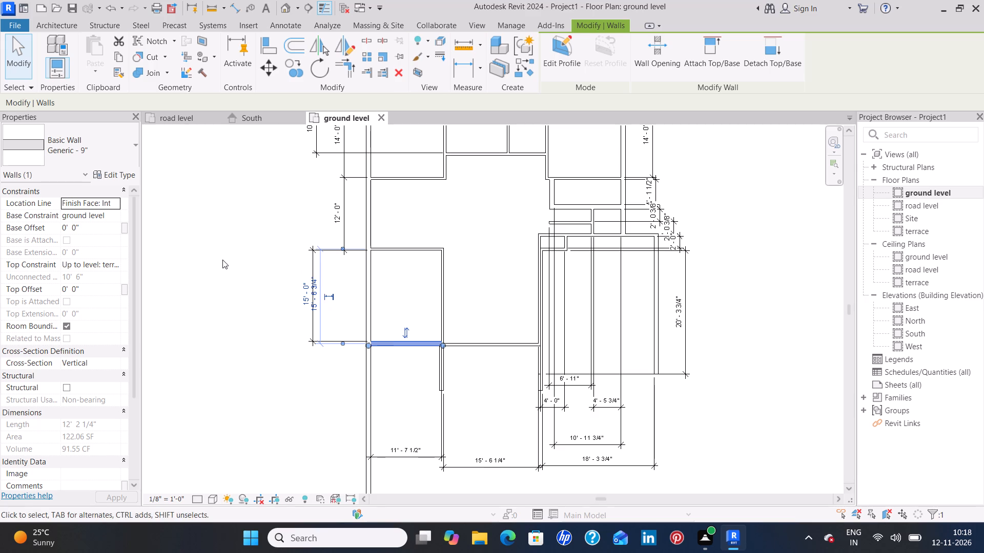
{"action": "left_click", "coordinate": [265, 426]}
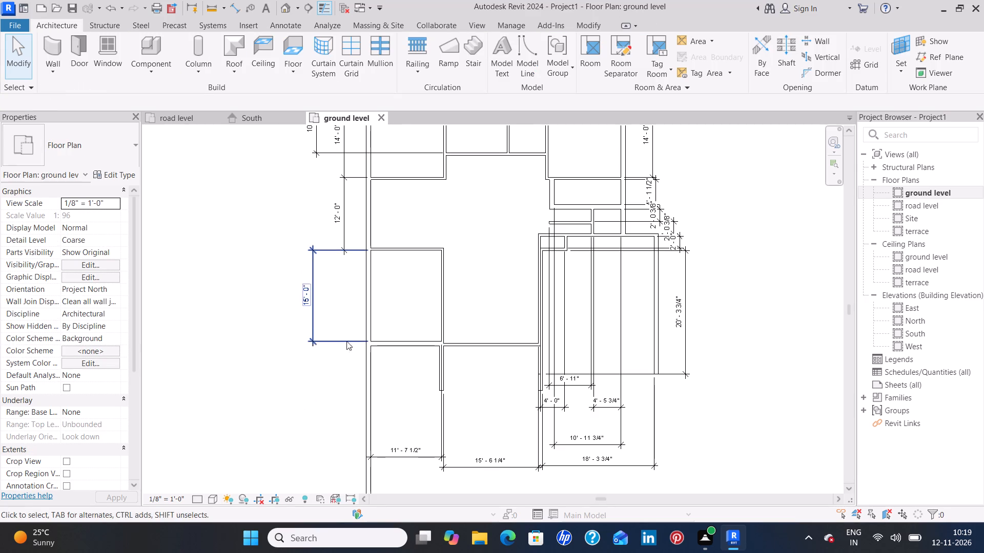
Set the width of that 15' long west room to 13' and then 14' by moving its east wall.
{"action": "left_click", "coordinate": [440, 310]}
{"action": "left_click", "coordinate": [398, 448]}
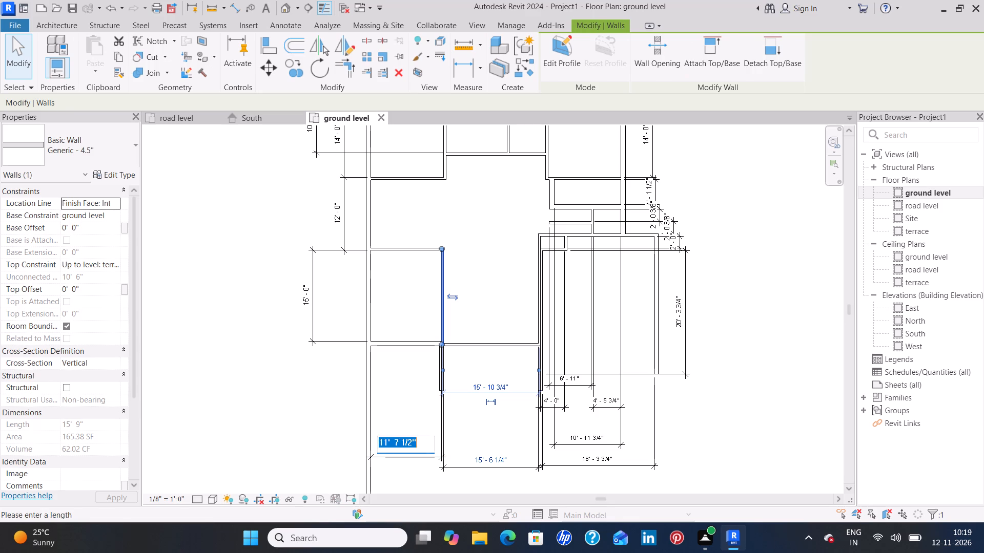
{"action": "key", "text": "BackSpace"}
{"action": "type", "text": "13'"}
{"action": "key", "text": "Return"}
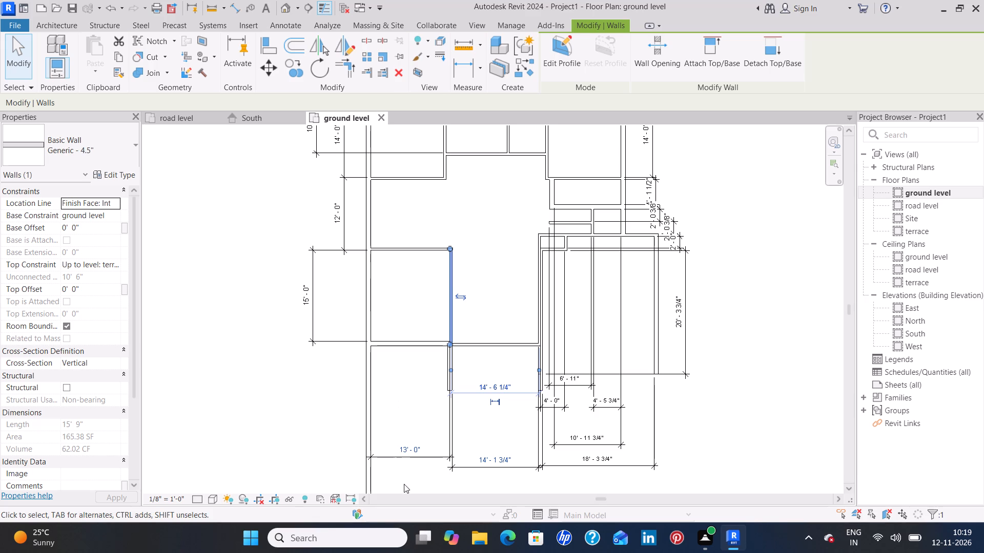
{"action": "left_click", "coordinate": [420, 453]}
{"action": "key", "text": "BackSpace"}
{"action": "type", "text": "14'"}
{"action": "key", "text": "Return"}
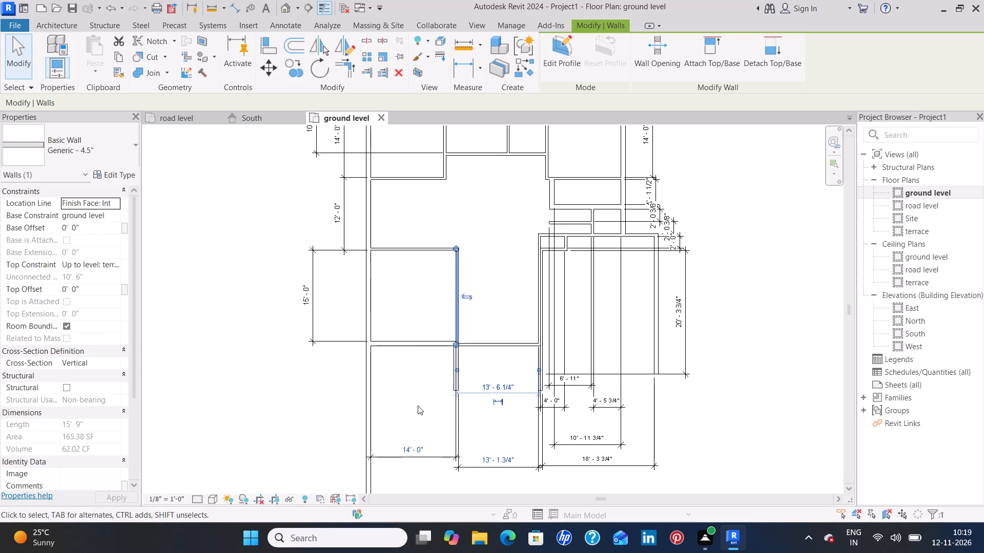
{"action": "left_click", "coordinate": [418, 405]}
Set the width of the central space east of the 14' wide west room to 14' by moving its east wall.
{"action": "middle_click_drag", "start_coordinate": [483, 408], "coordinate": [408, 389]}
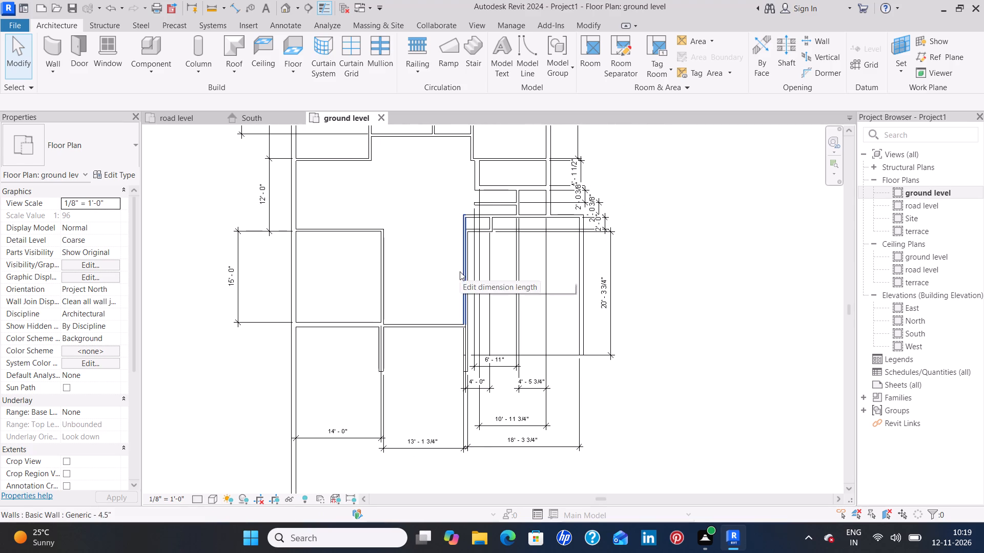
{"action": "left_click", "coordinate": [460, 271]}
{"action": "left_click", "coordinate": [442, 439]}
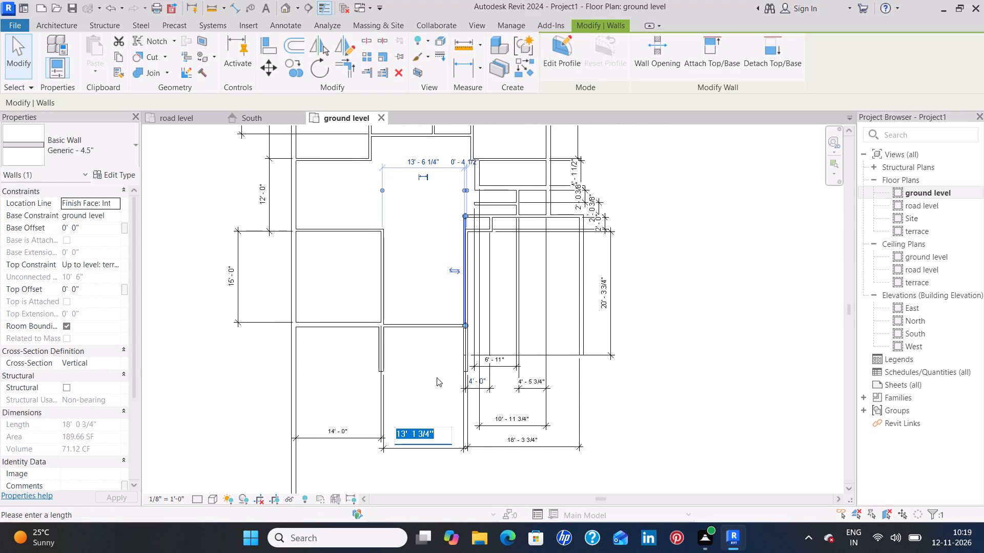
{"action": "key", "text": "BackSpace"}
{"action": "type", "text": "14'"}
{"action": "key", "text": "Return"}
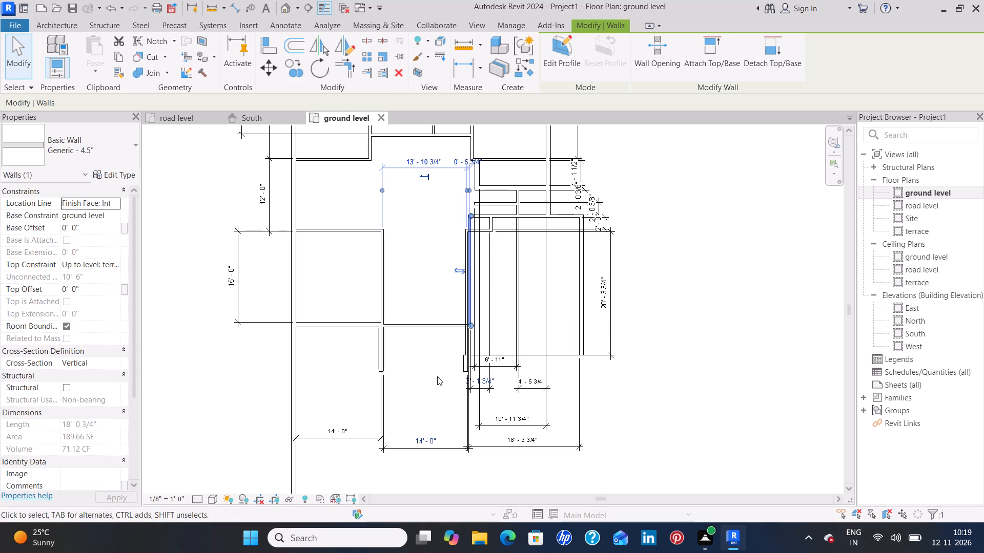
{"action": "left_click", "coordinate": [437, 376]}
Nudge the long wall alongside the central space's east wall two increments east, bringing the southeast space's width to 17' 3 3/4".
{"action": "left_click", "coordinate": [460, 294]}
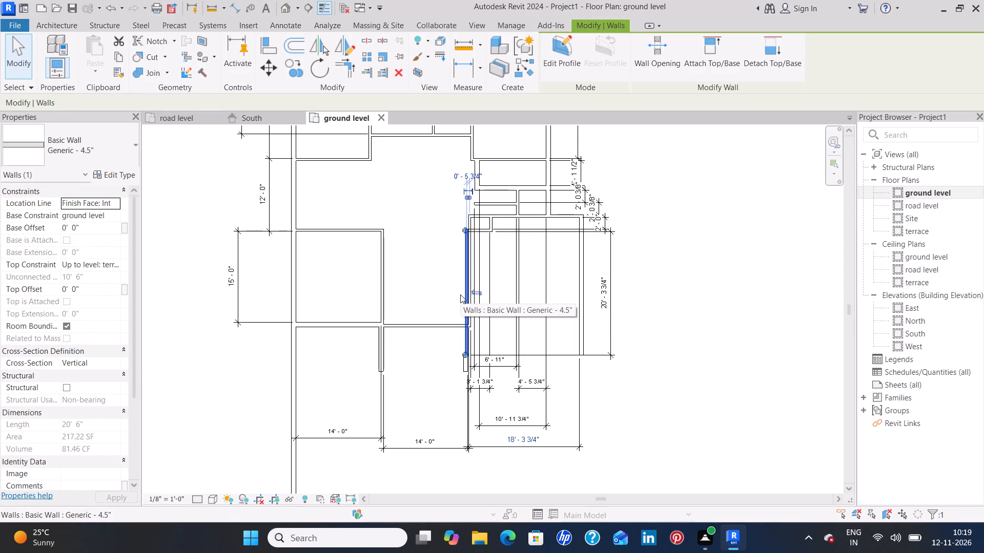
{"action": "key", "text": "Right"}
{"action": "key", "text": "Right"}
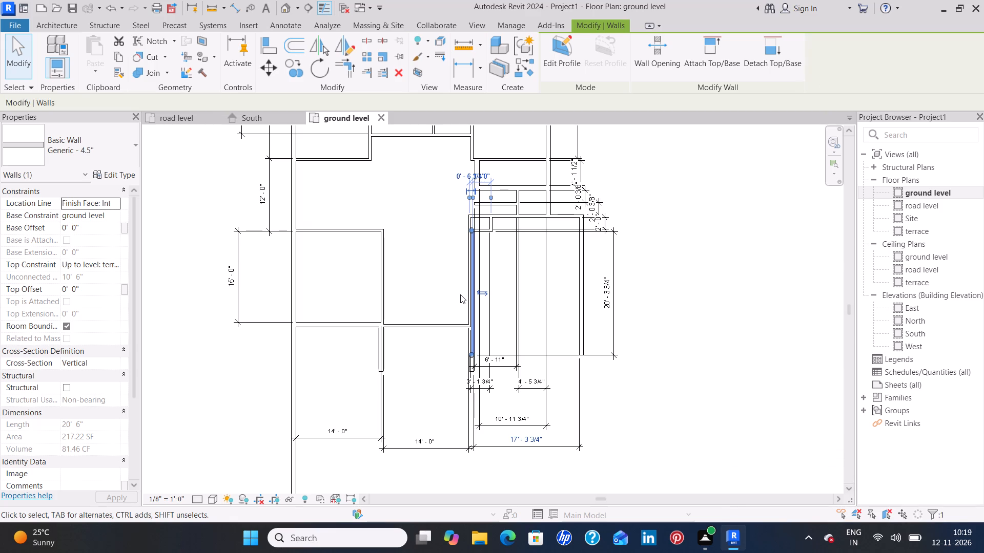
{"action": "left_click", "coordinate": [460, 294]}
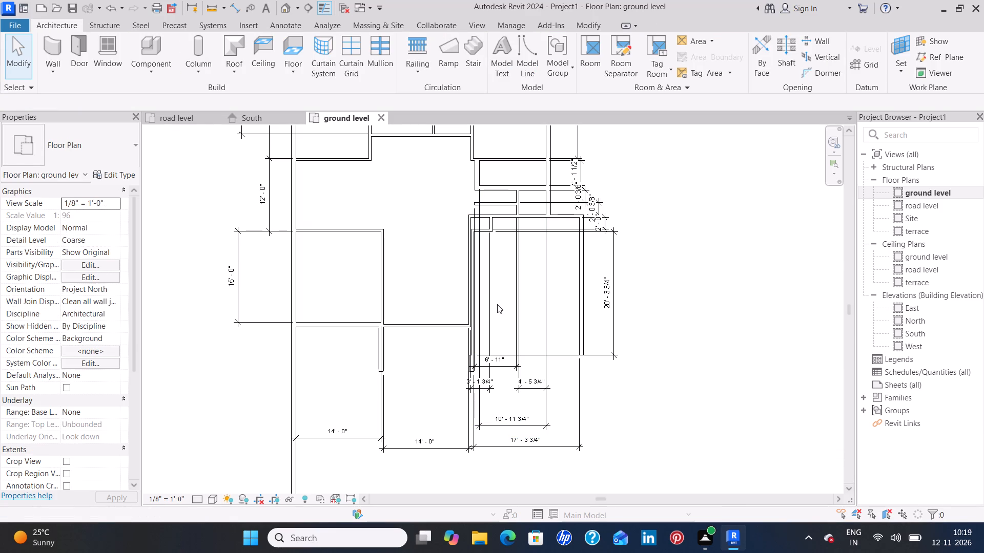
Set the width of the small narrow space at the southeast space's northwest corner to 4' by moving its short 4.5" east wall.
{"action": "middle_click_drag", "start_coordinate": [497, 304], "coordinate": [468, 343]}
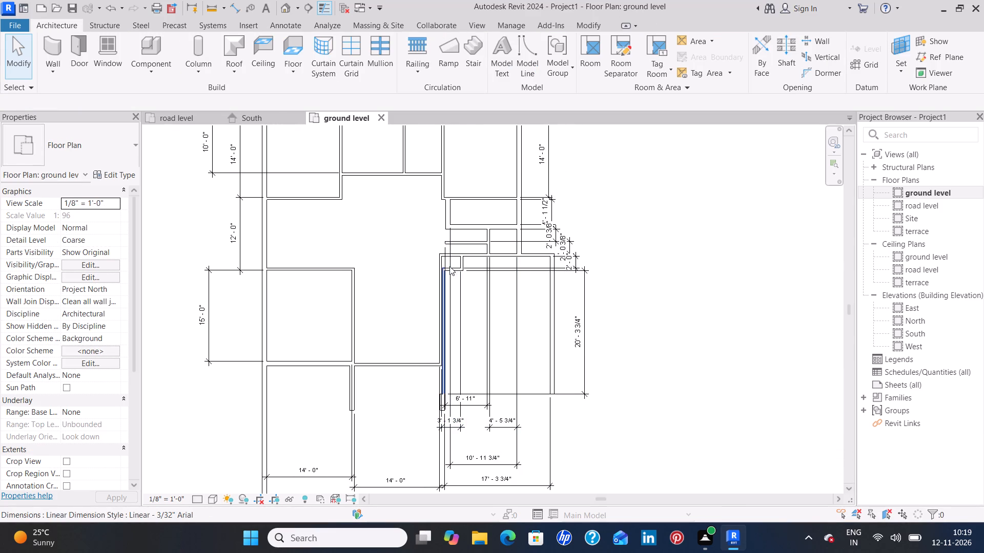
{"action": "left_click", "coordinate": [461, 260]}
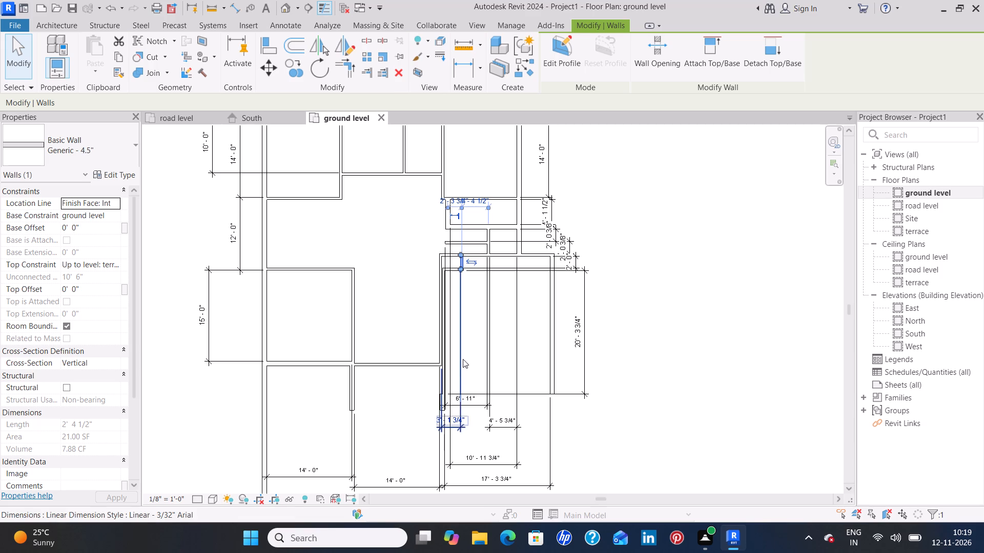
{"action": "left_click", "coordinate": [456, 418]}
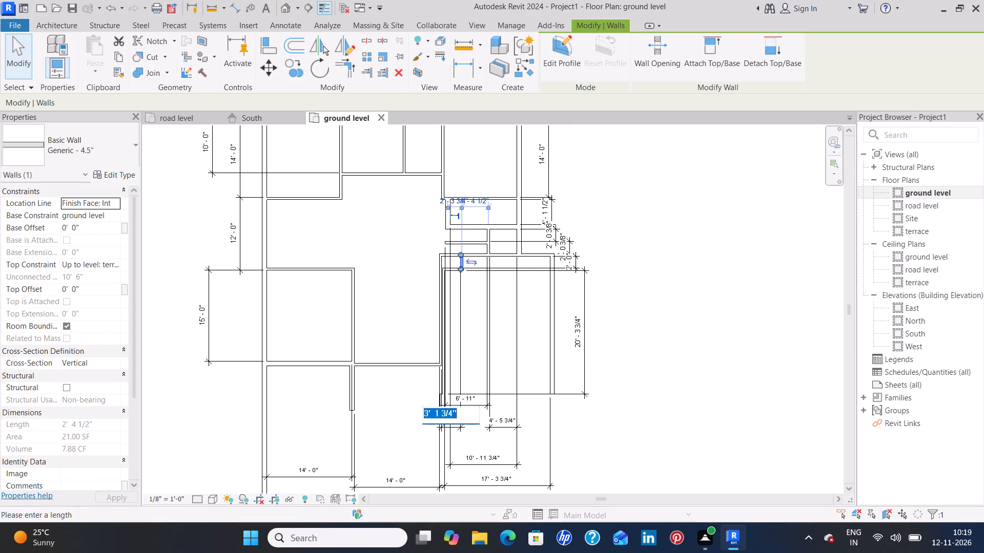
{"action": "key", "text": "BackSpace"}
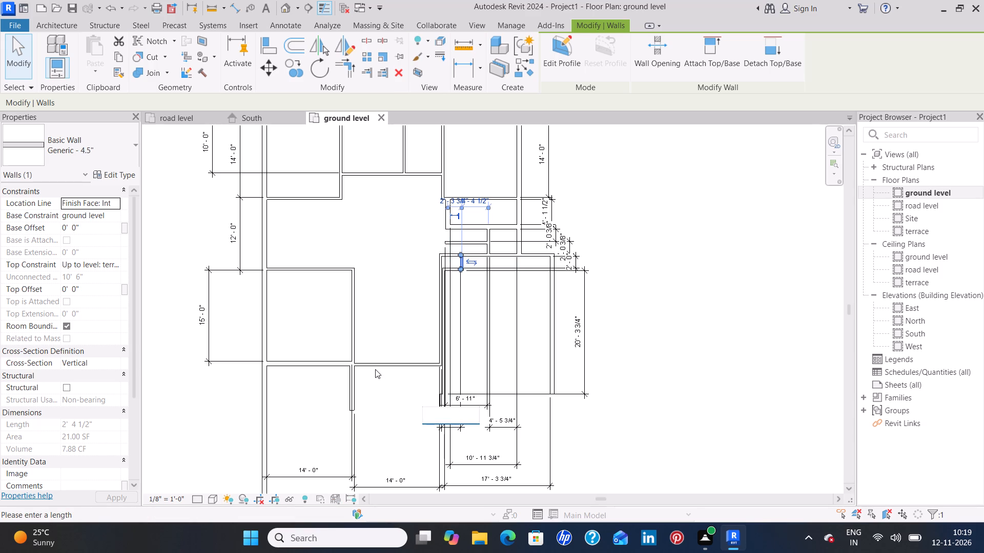
{"action": "type", "text": "4'"}
{"action": "key", "text": "Return"}
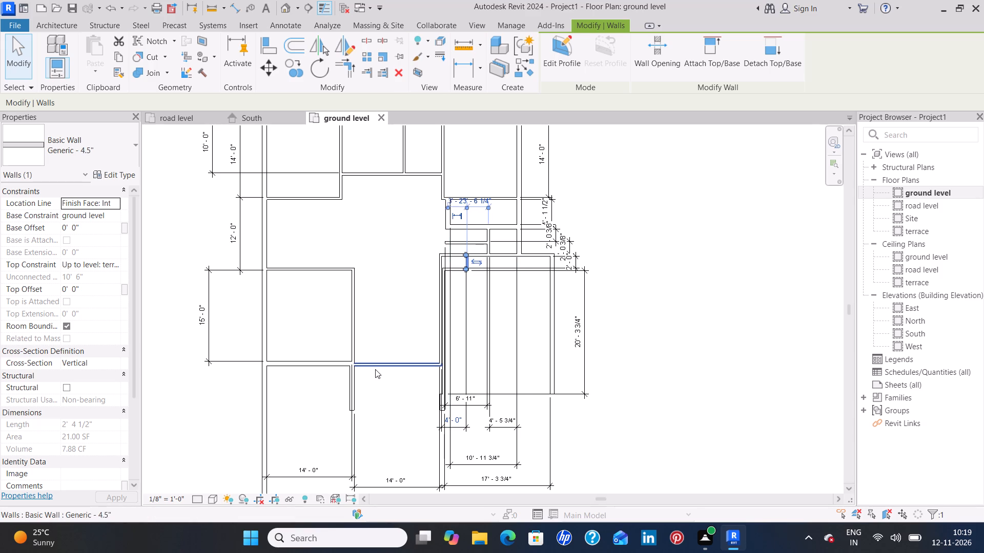
{"action": "left_click", "coordinate": [403, 420]}
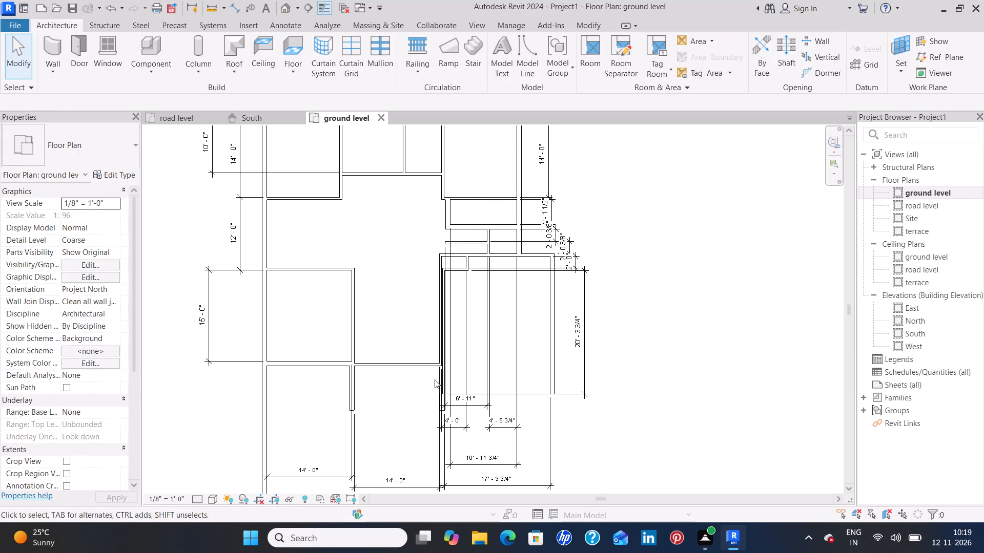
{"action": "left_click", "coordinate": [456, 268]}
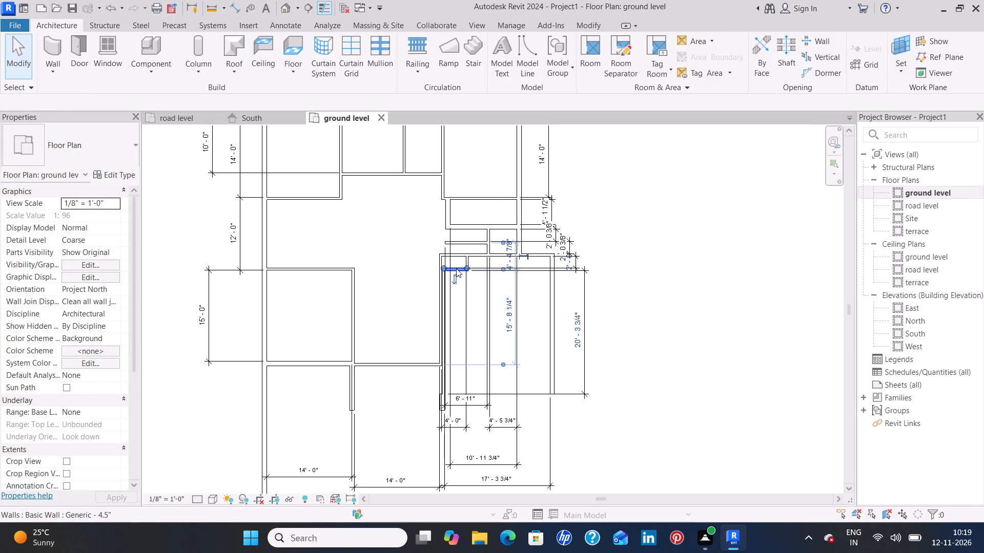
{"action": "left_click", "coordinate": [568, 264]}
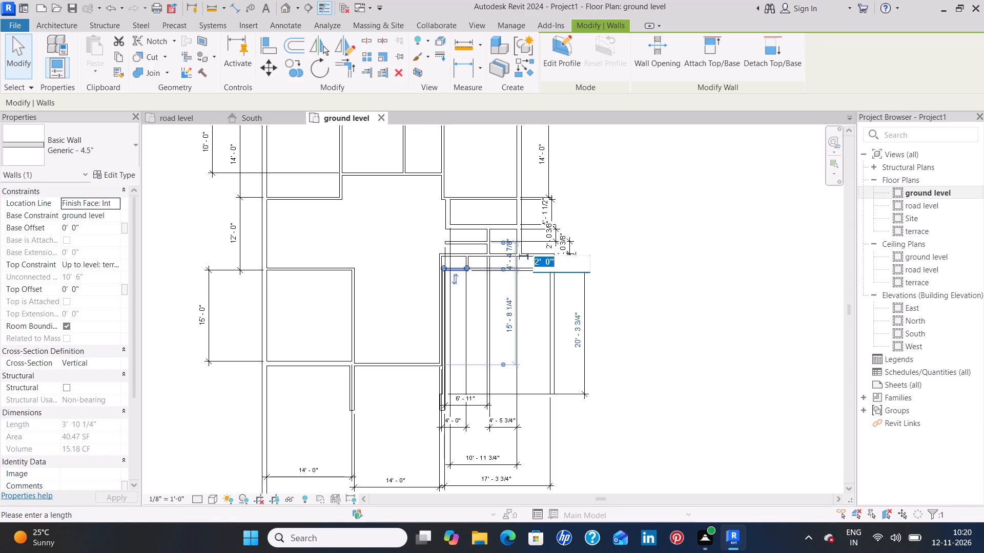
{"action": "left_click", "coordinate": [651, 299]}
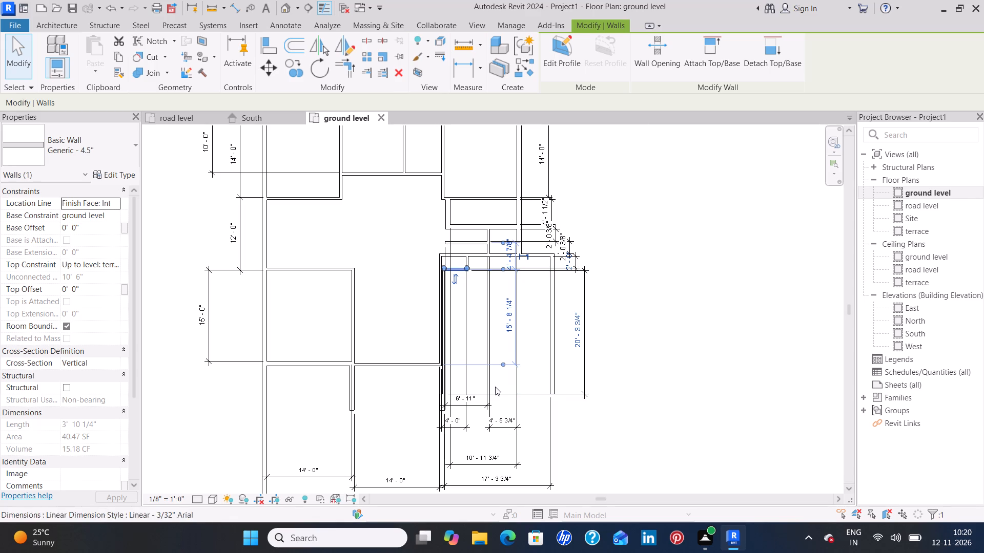
Set the southeast space's width to 18' by moving its 9" east wall.
{"action": "left_click", "coordinate": [551, 367]}
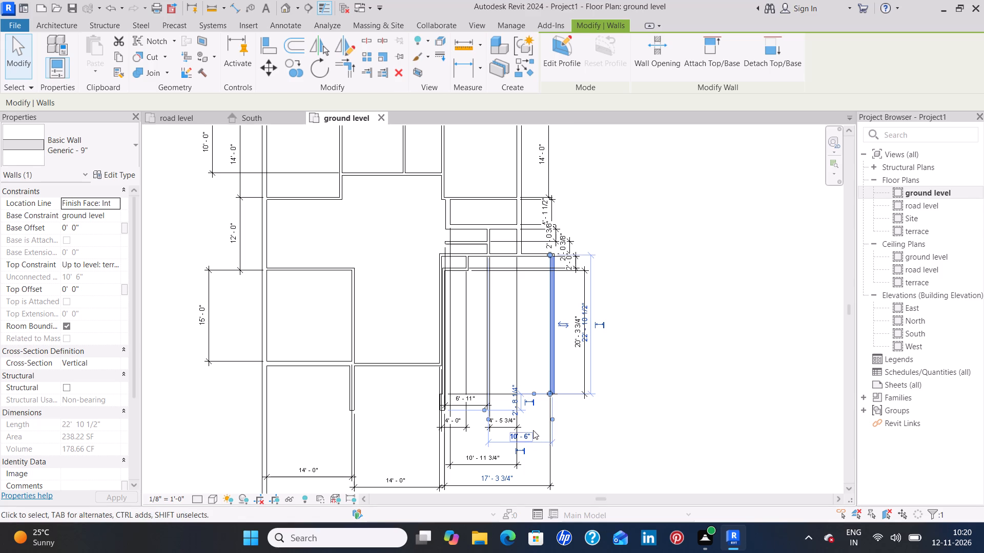
{"action": "middle_click_drag", "start_coordinate": [533, 430], "coordinate": [527, 387]}
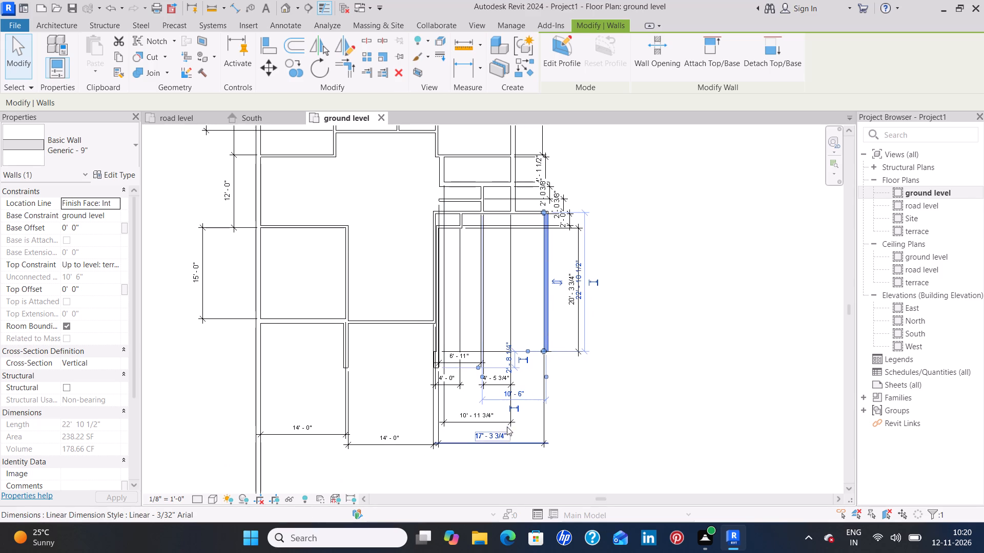
{"action": "left_click", "coordinate": [505, 436]}
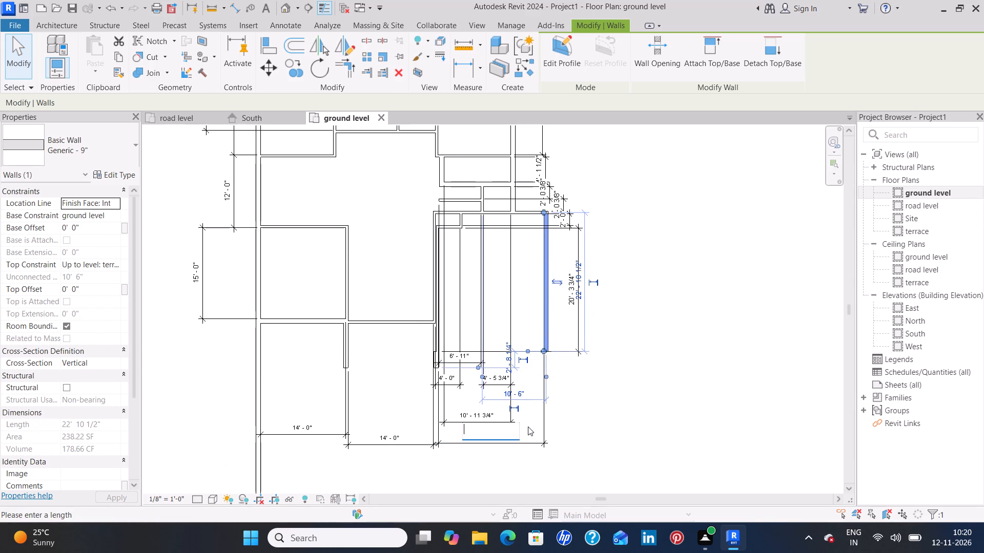
{"action": "key", "text": "BackSpace"}
{"action": "type", "text": "18'"}
{"action": "key", "text": "Return"}
{"action": "left_click", "coordinate": [689, 414]}
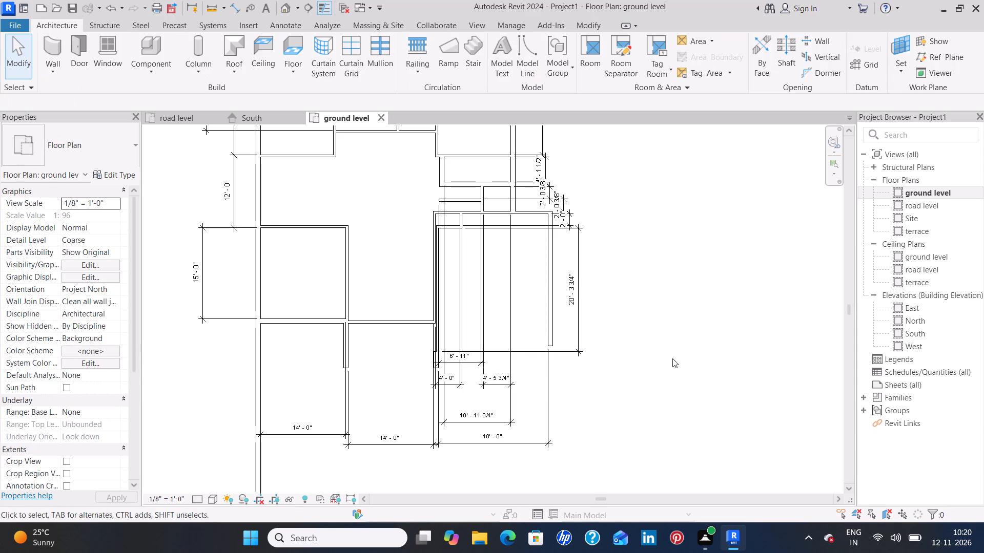
Set the north–south depth of the room directly below the 12' by 14' northeast room to 6' by moving its 9" south wall.
{"action": "middle_click_drag", "start_coordinate": [658, 182], "coordinate": [667, 337]}
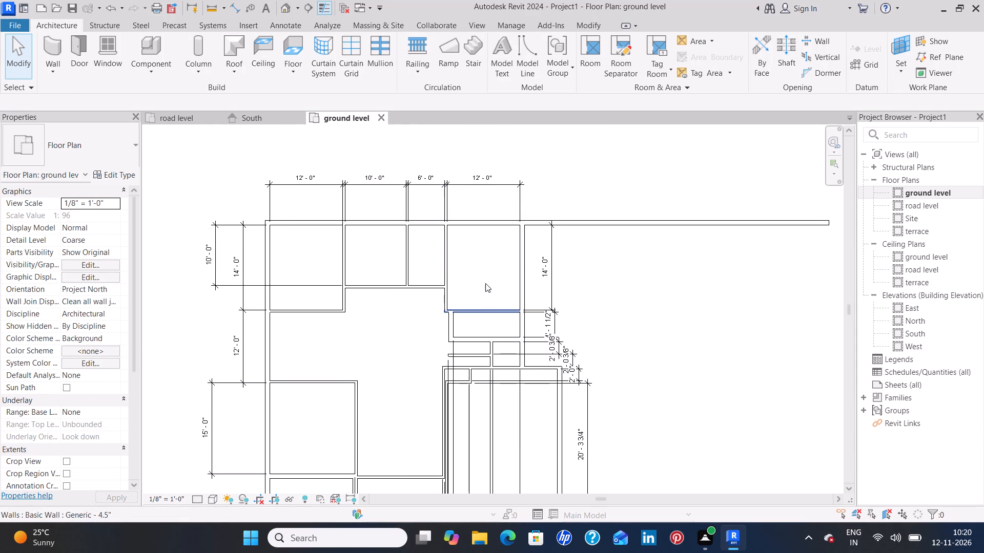
{"action": "middle_click_drag", "start_coordinate": [485, 270], "coordinate": [487, 209]}
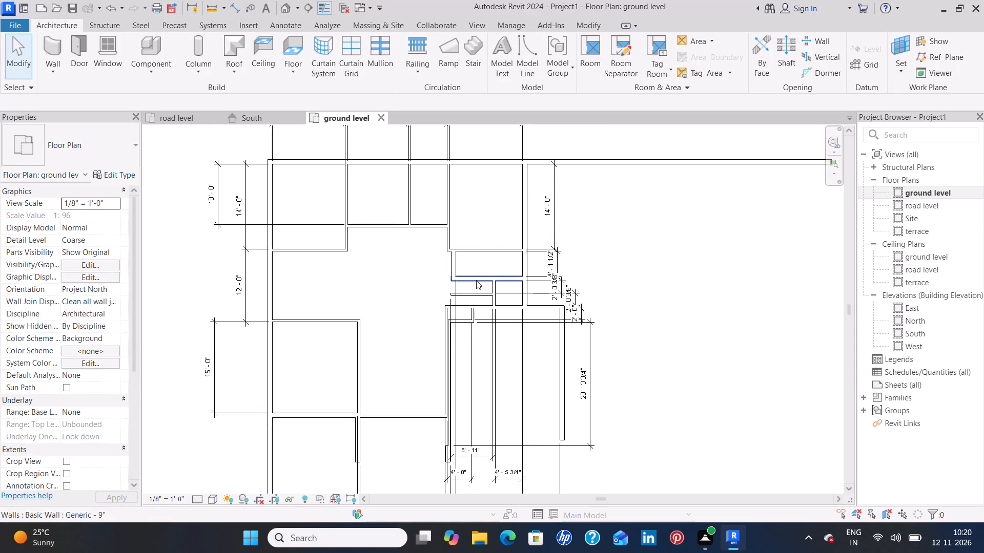
{"action": "left_click", "coordinate": [476, 280]}
{"action": "left_click", "coordinate": [548, 264]}
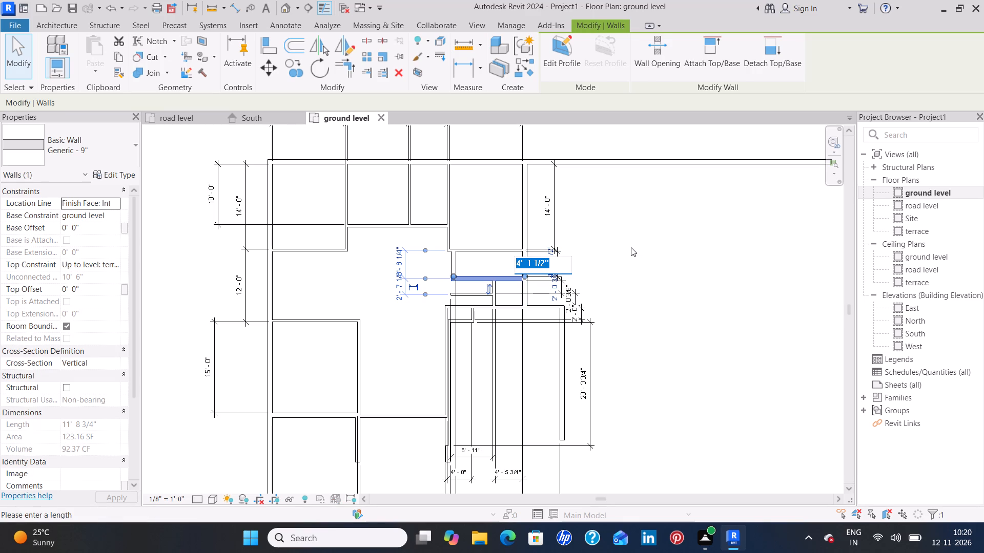
{"action": "key", "text": "BackSpace"}
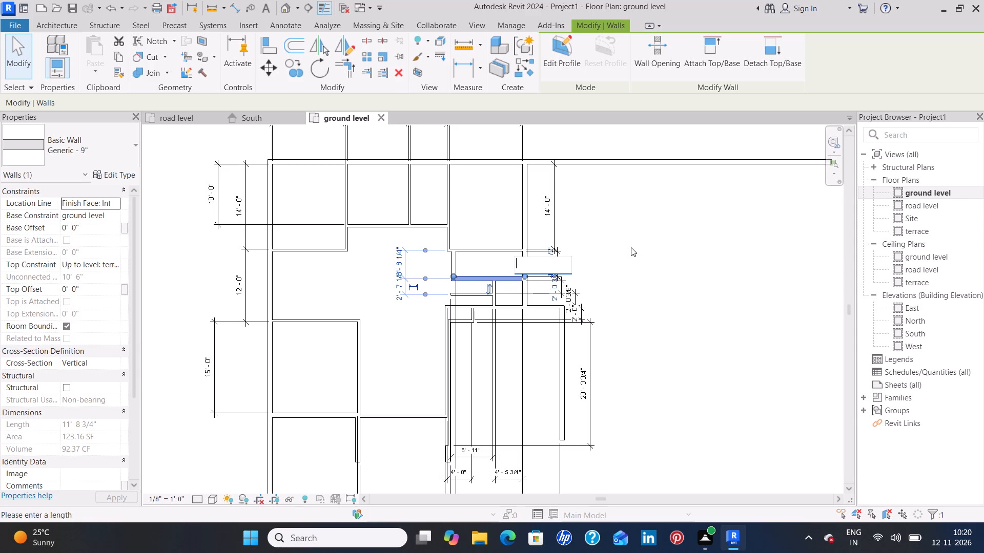
{"action": "type", "text": "6'"}
{"action": "key", "text": "Return"}
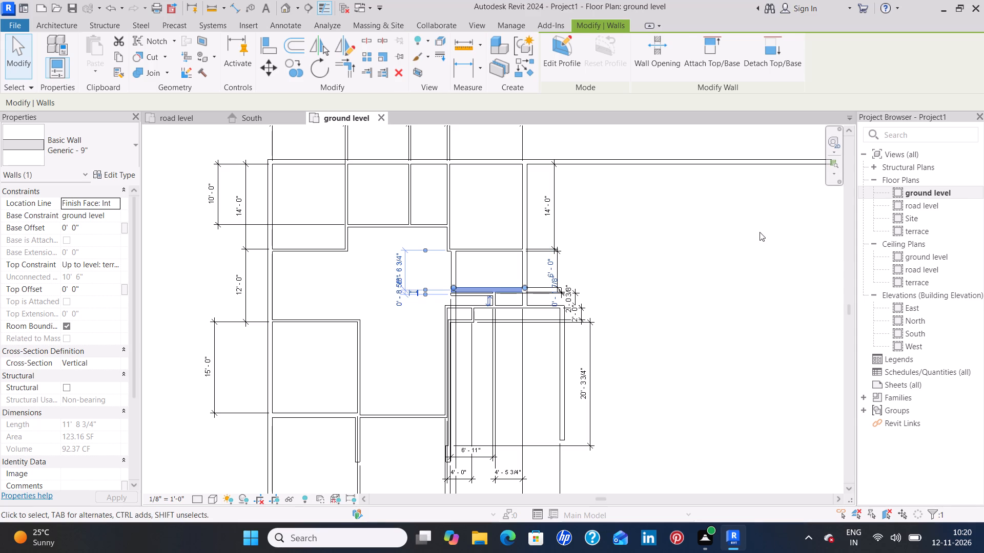
{"action": "left_click", "coordinate": [760, 232]}
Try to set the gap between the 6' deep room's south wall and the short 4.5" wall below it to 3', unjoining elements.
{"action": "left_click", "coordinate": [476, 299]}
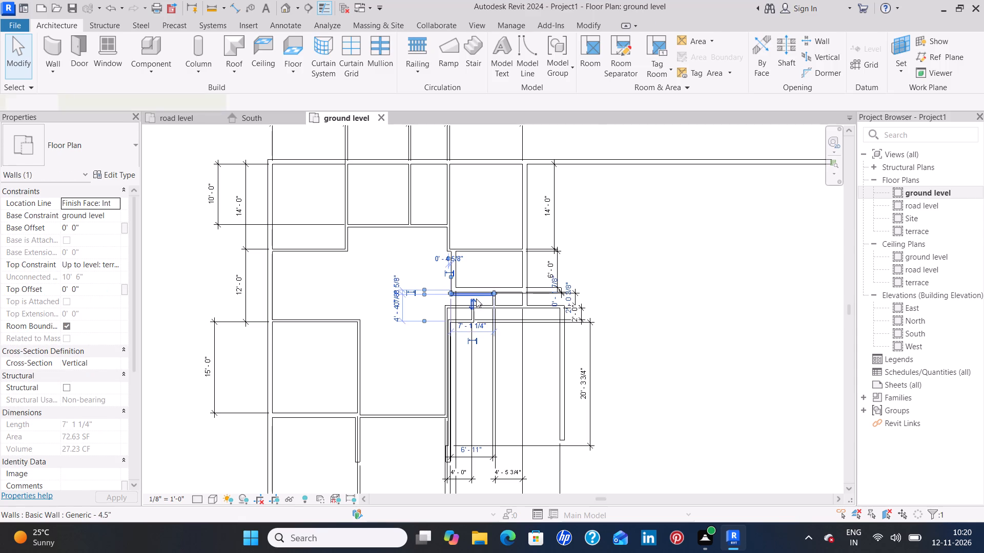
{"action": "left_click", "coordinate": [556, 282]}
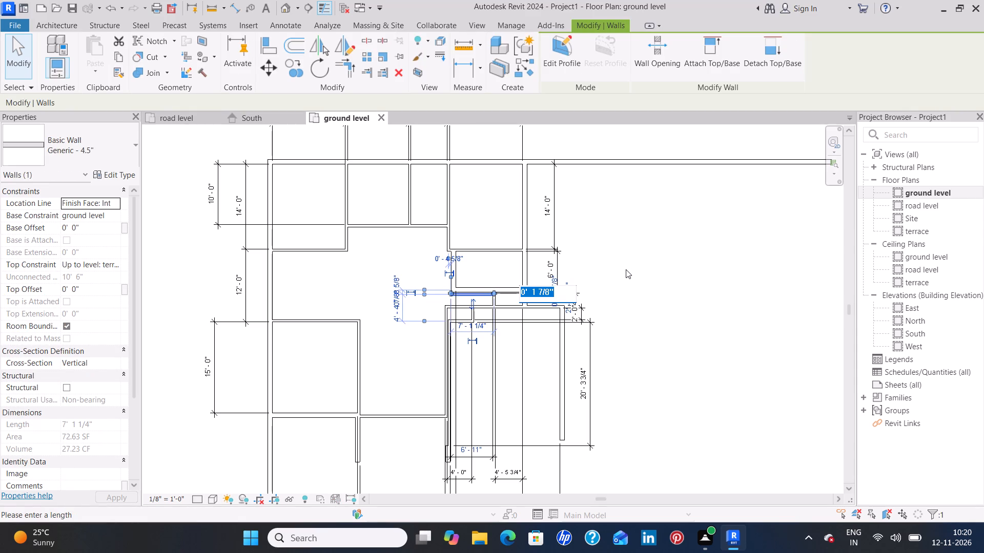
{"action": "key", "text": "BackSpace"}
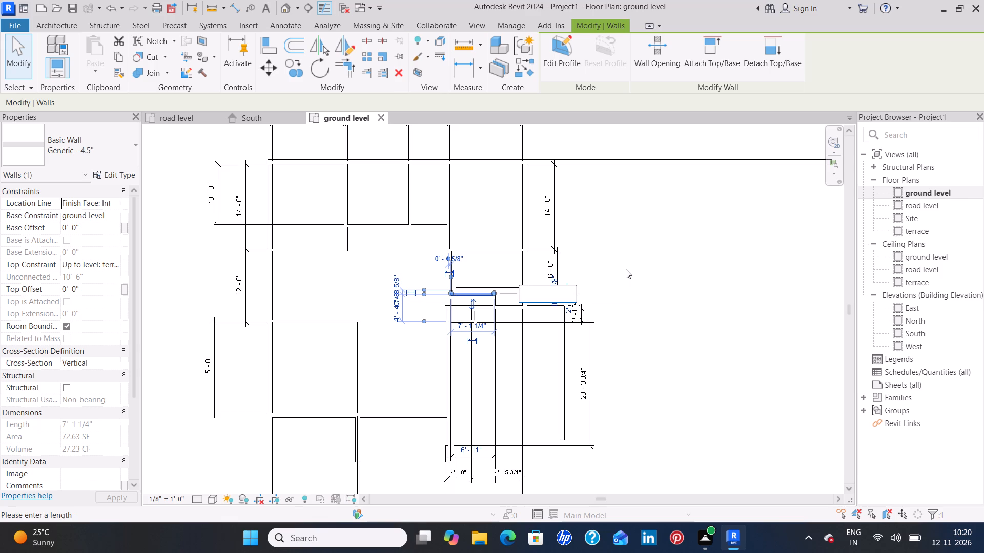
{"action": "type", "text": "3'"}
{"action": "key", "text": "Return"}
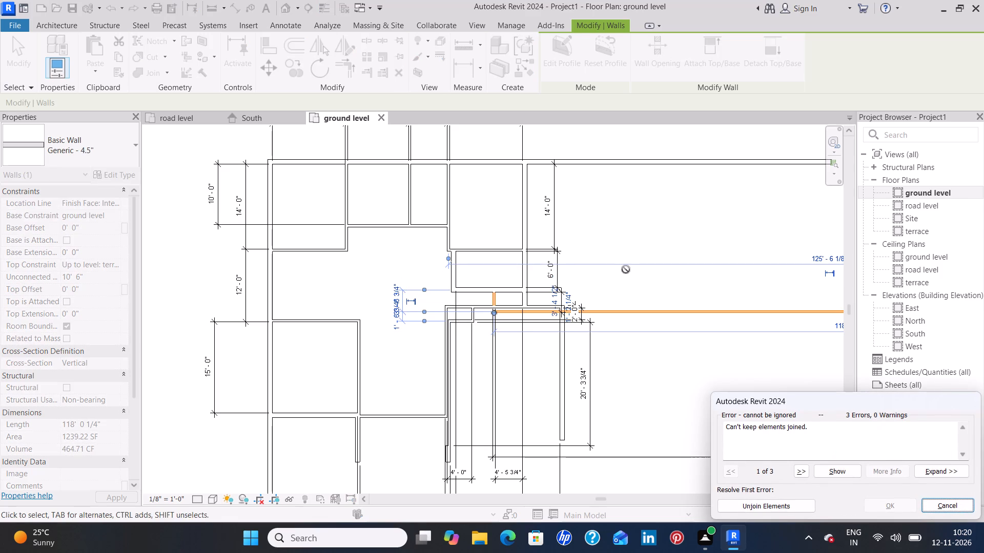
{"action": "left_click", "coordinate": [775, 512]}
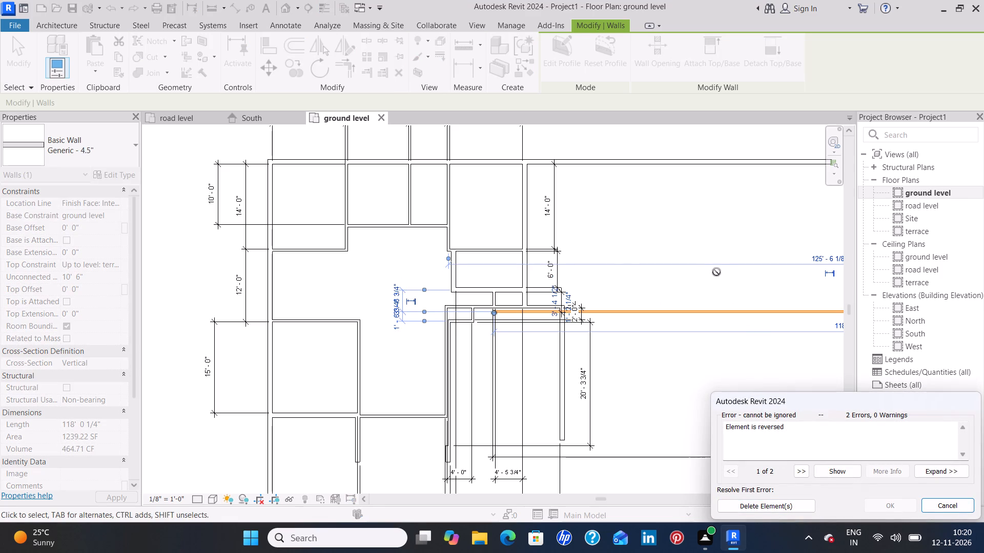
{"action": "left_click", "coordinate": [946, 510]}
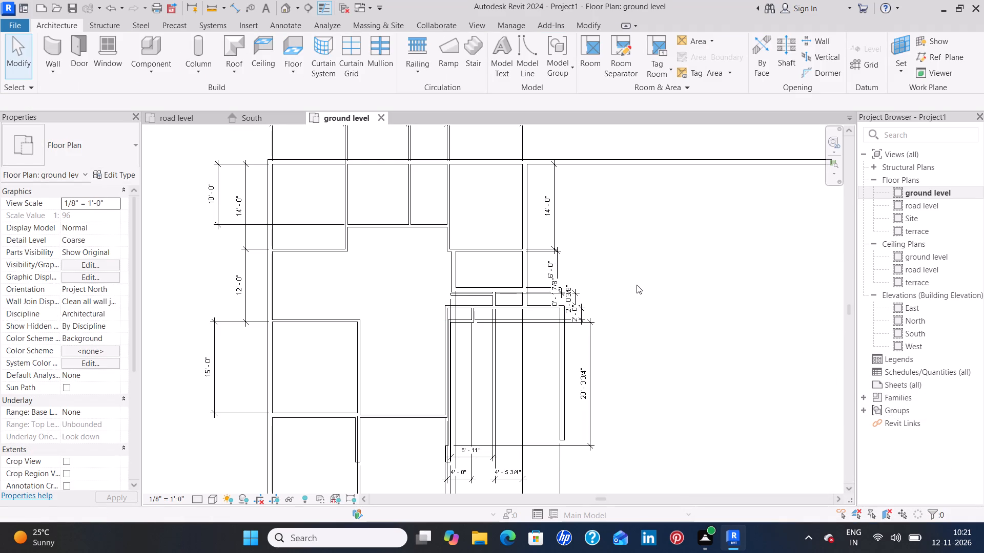
Set the depth below the short 4.5" wall to 6' by moving the southeast space's north wall, unjoining elements and deleting the reversed wall.
{"action": "scroll", "coordinate": [637, 285], "scroll_direction": "up", "scroll_amount": 4}
{"action": "middle_click_drag", "start_coordinate": [619, 289], "coordinate": [656, 193]}
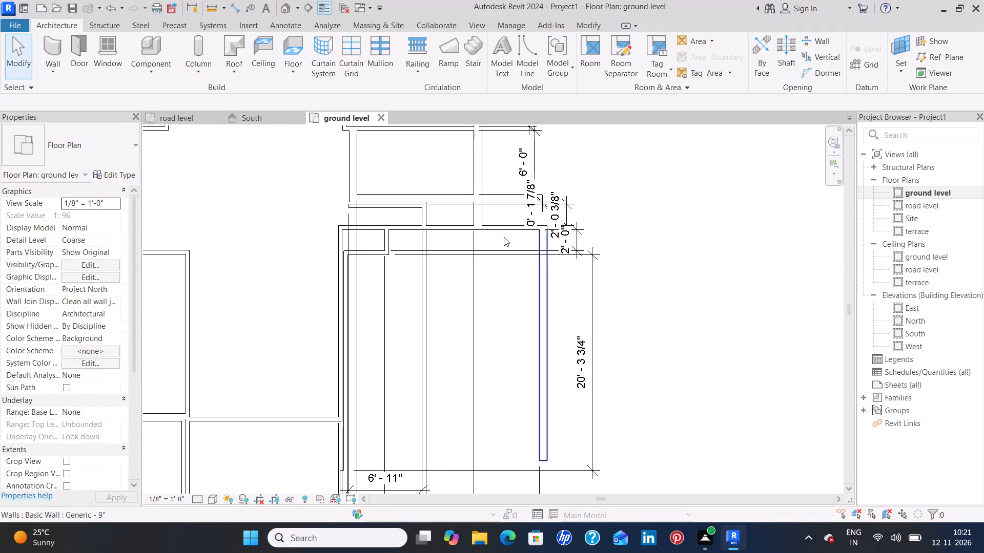
{"action": "left_click", "coordinate": [460, 229]}
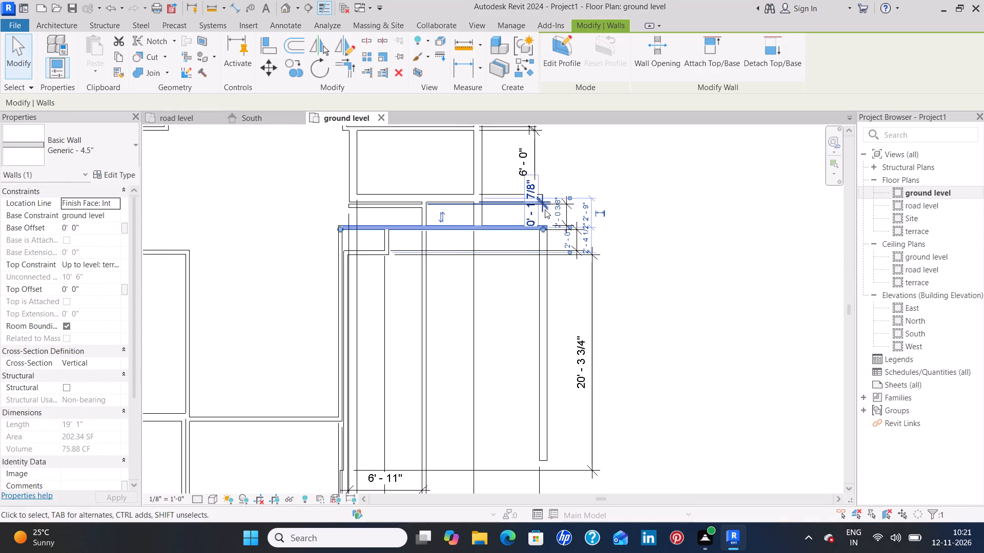
{"action": "left_click", "coordinate": [557, 211]}
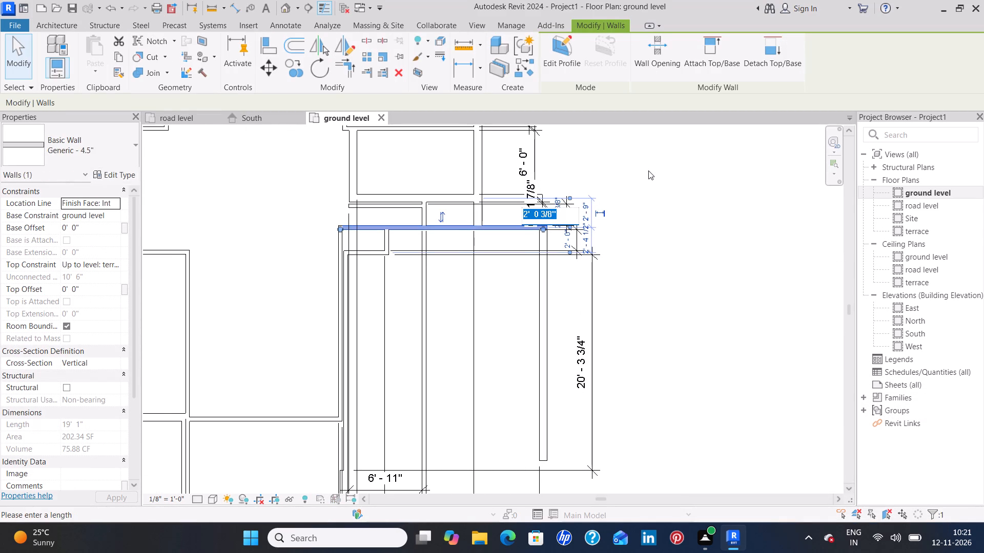
{"action": "key", "text": "BackSpace"}
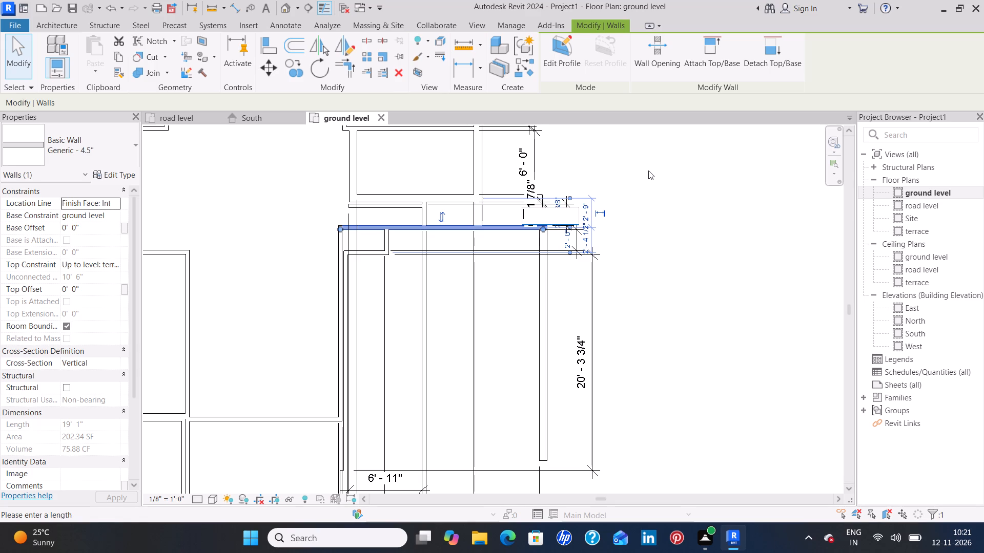
{"action": "key", "text": "5"}
{"action": "key", "text": "BackSpace"}
{"action": "type", "text": "6'"}
{"action": "key", "text": "Return"}
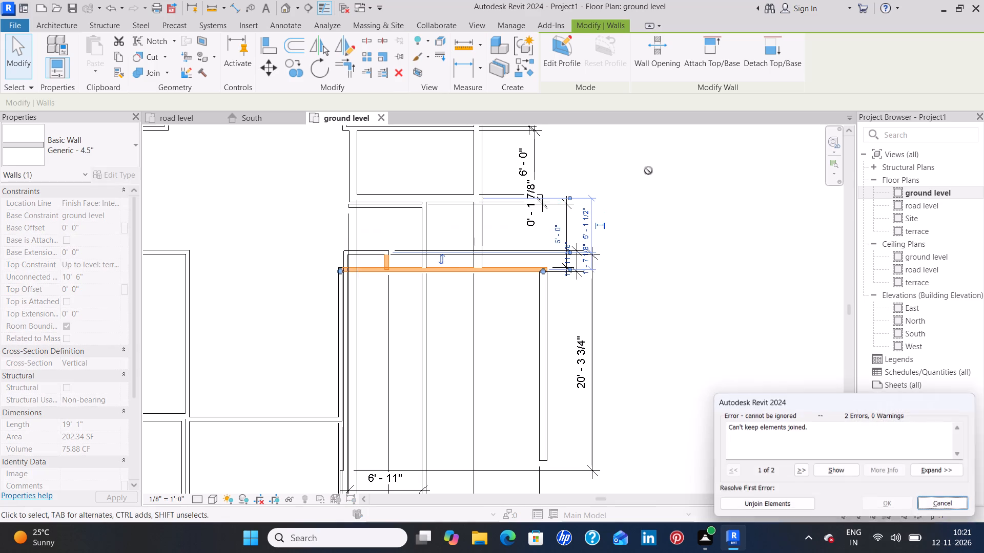
{"action": "left_click", "coordinate": [766, 509]}
{"action": "left_click", "coordinate": [693, 310]}
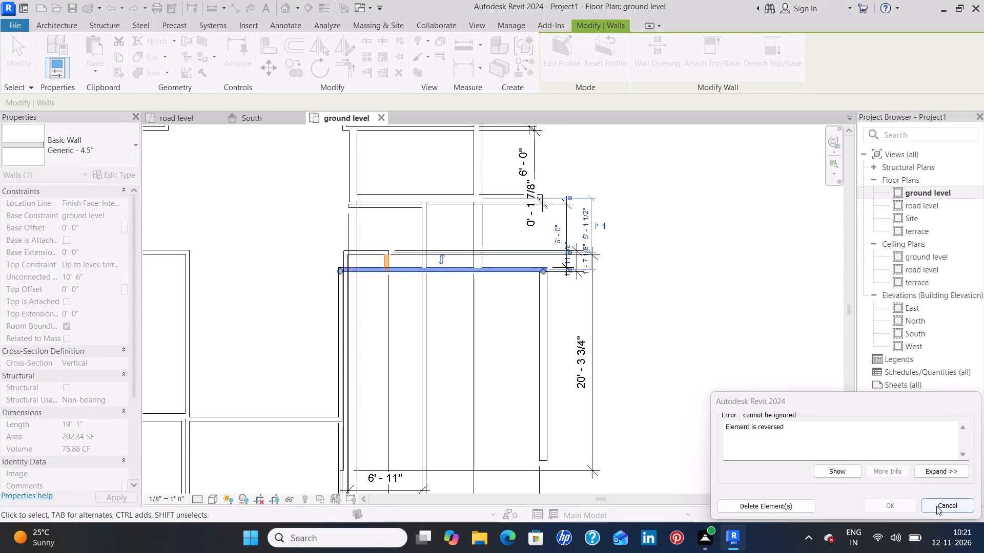
{"action": "left_click", "coordinate": [794, 504]}
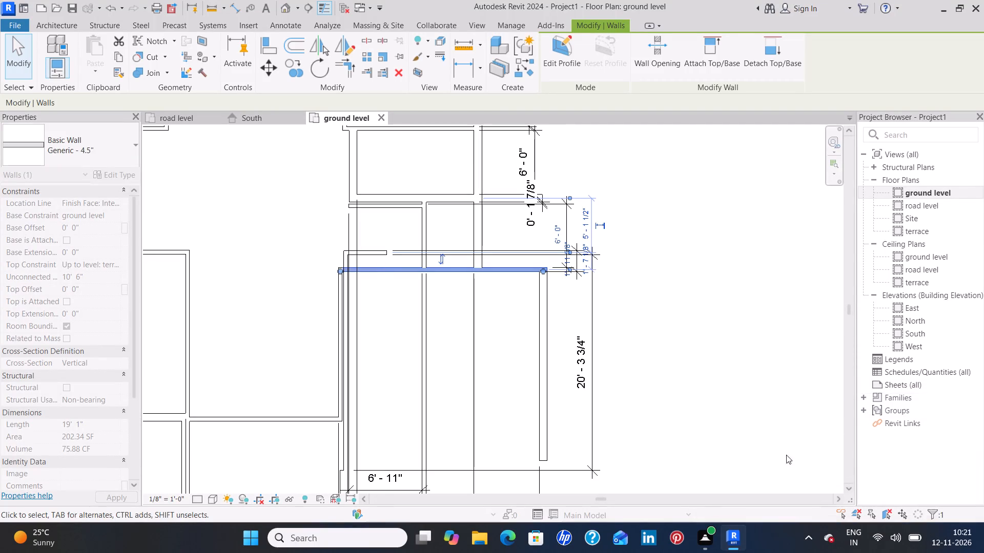
{"action": "left_click", "coordinate": [720, 330]}
Delete the leftover short horizontal 4.5" wall just above the southeast space's north wall.
{"action": "middle_click_drag", "start_coordinate": [721, 260], "coordinate": [721, 280]}
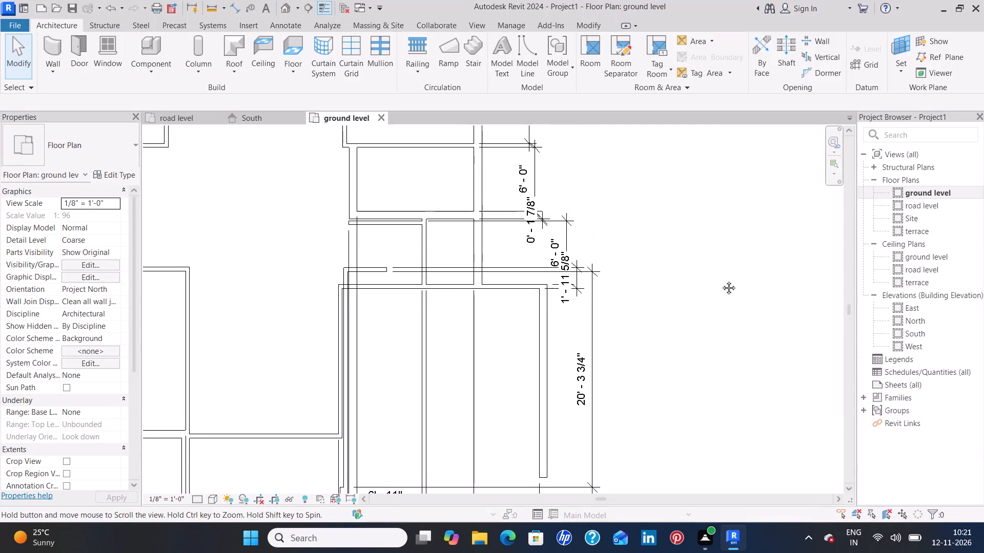
{"action": "middle_click_drag", "start_coordinate": [721, 280], "coordinate": [721, 281]}
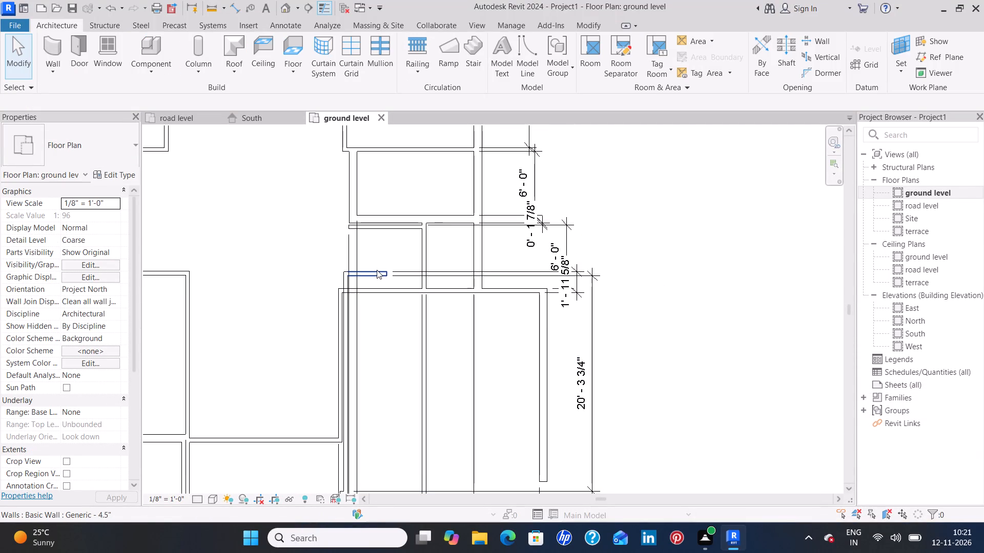
{"action": "left_click", "coordinate": [377, 270]}
{"action": "key", "text": "BackSpace"}
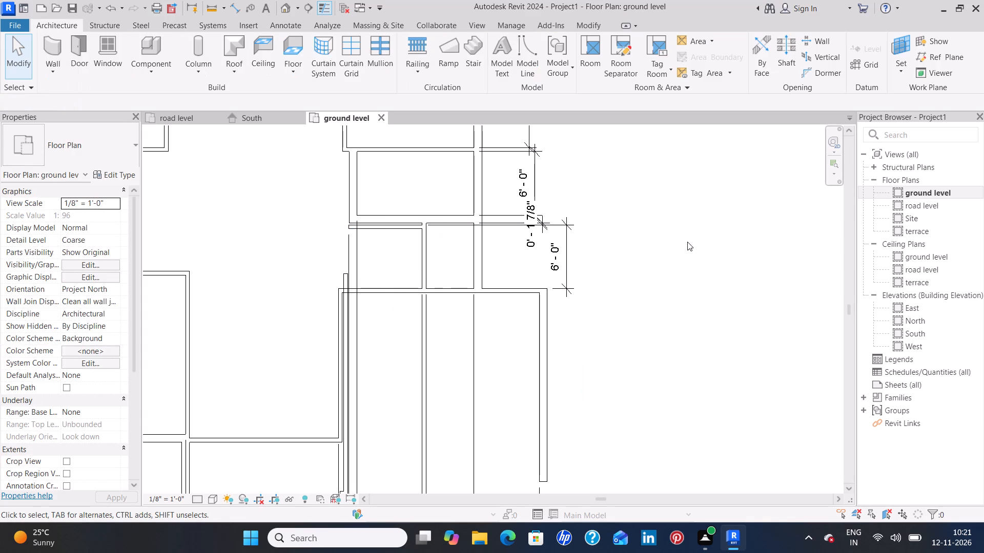
Shorten the vertical 4.5" wall just inside the southeast space's west wall from its north end to a length of about 17'.
{"action": "left_click", "coordinate": [343, 269]}
{"action": "scroll", "coordinate": [342, 269], "scroll_direction": "up", "scroll_amount": 4}
{"action": "left_click_drag", "start_coordinate": [341, 277], "coordinate": [342, 291]}
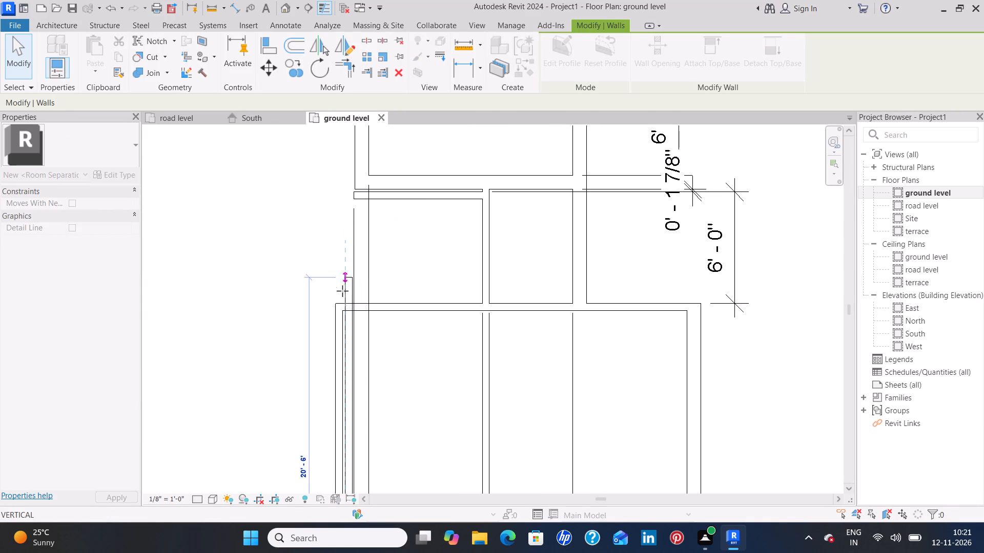
{"action": "left_click_drag", "start_coordinate": [342, 291], "coordinate": [347, 310]}
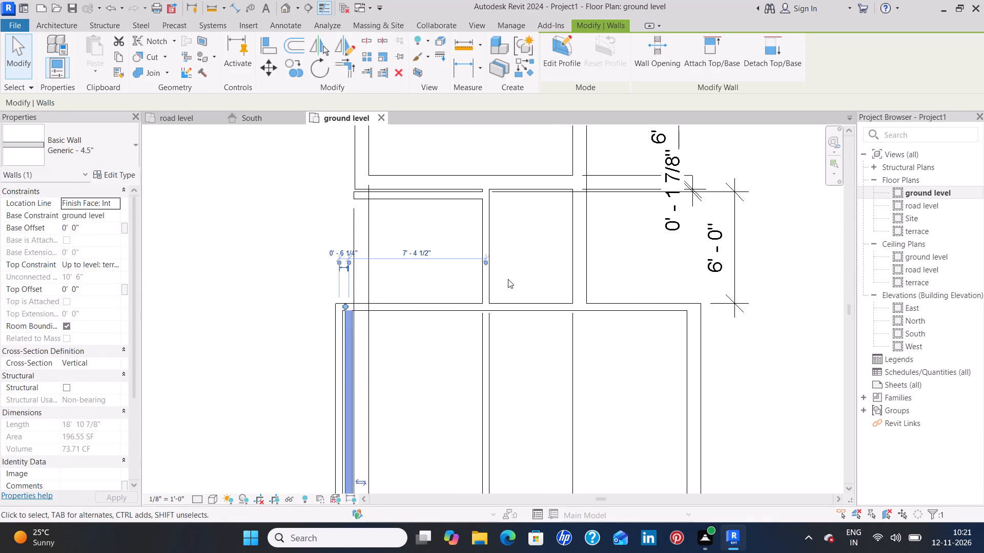
{"action": "left_click", "coordinate": [552, 276]}
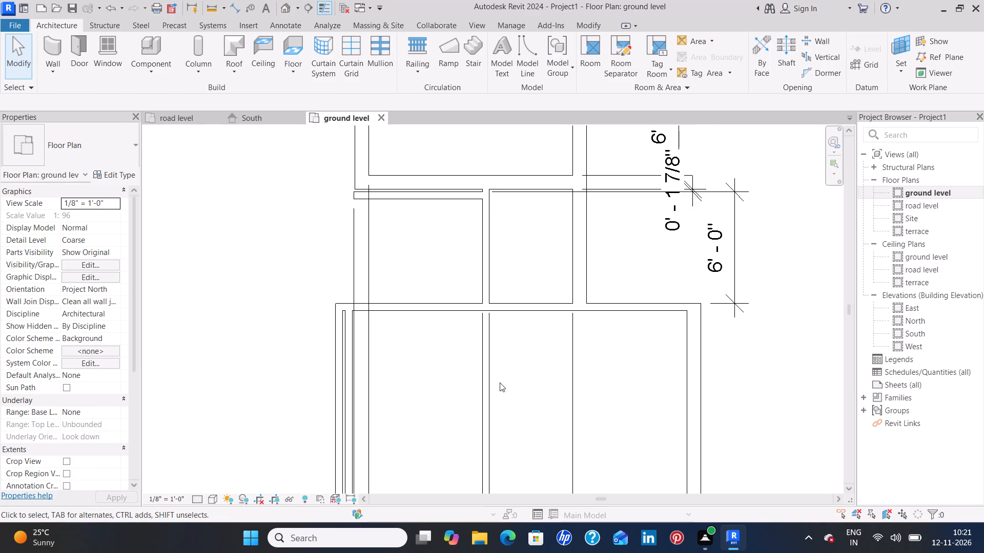
{"action": "scroll", "coordinate": [500, 382], "scroll_direction": "down", "scroll_amount": 3}
{"action": "middle_click_drag", "start_coordinate": [498, 389], "coordinate": [503, 269]}
{"action": "scroll", "coordinate": [391, 227], "scroll_direction": "up", "scroll_amount": 4}
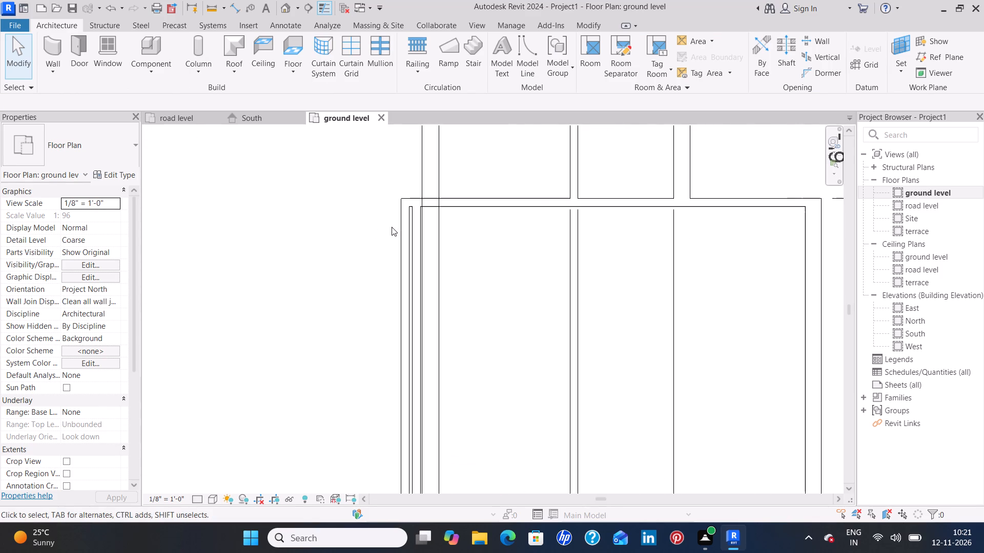
{"action": "left_click", "coordinate": [411, 225]}
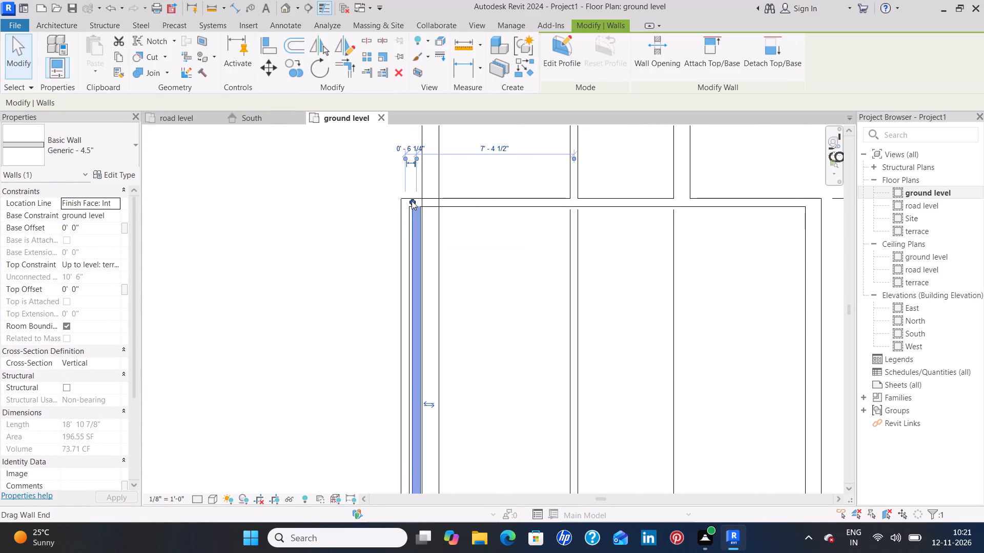
{"action": "left_click_drag", "start_coordinate": [412, 201], "coordinate": [411, 243]}
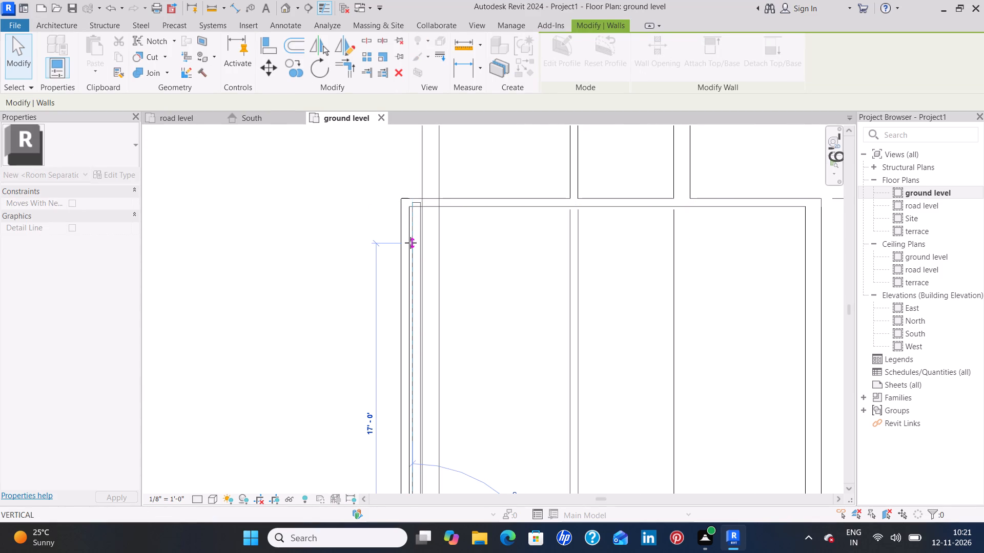
{"action": "left_click_drag", "start_coordinate": [411, 243], "coordinate": [411, 243]}
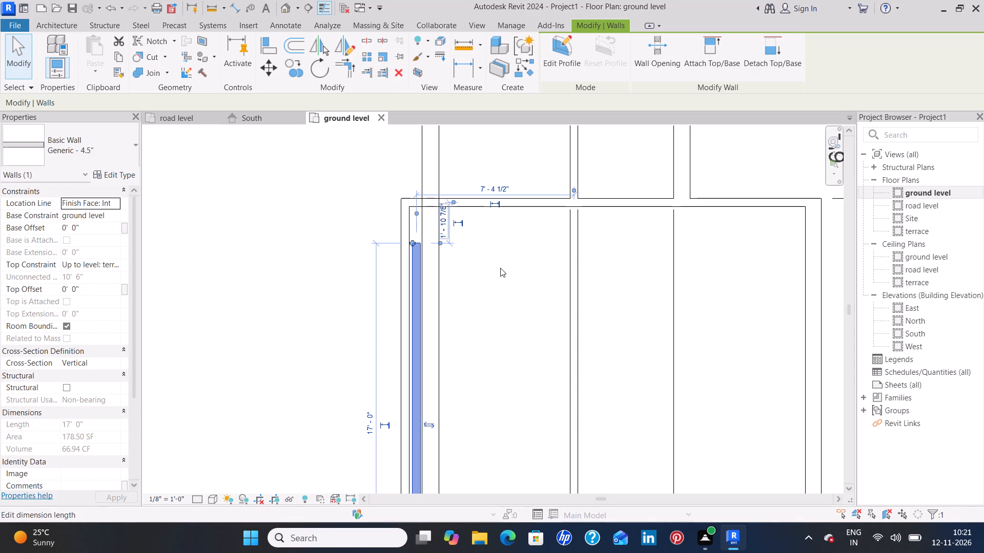
{"action": "left_click", "coordinate": [476, 267]}
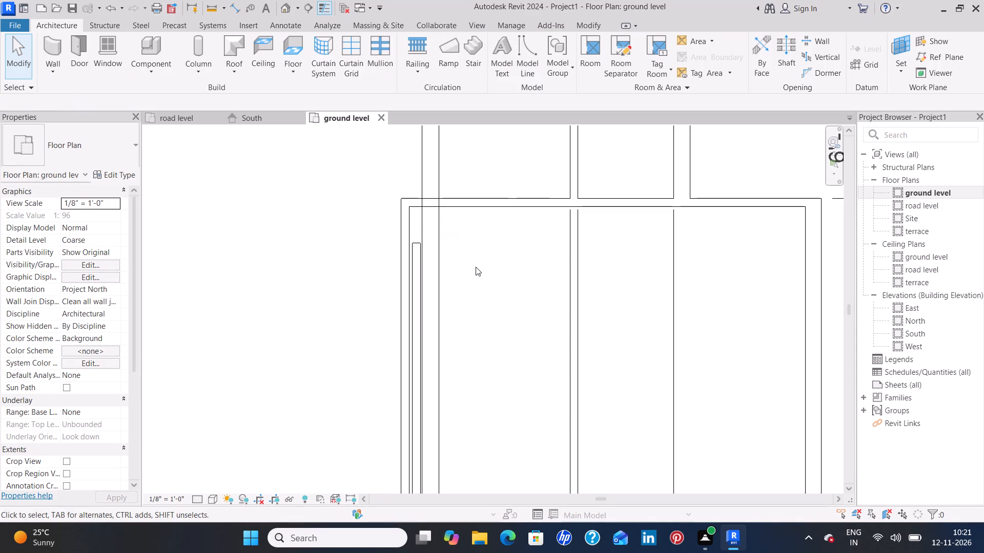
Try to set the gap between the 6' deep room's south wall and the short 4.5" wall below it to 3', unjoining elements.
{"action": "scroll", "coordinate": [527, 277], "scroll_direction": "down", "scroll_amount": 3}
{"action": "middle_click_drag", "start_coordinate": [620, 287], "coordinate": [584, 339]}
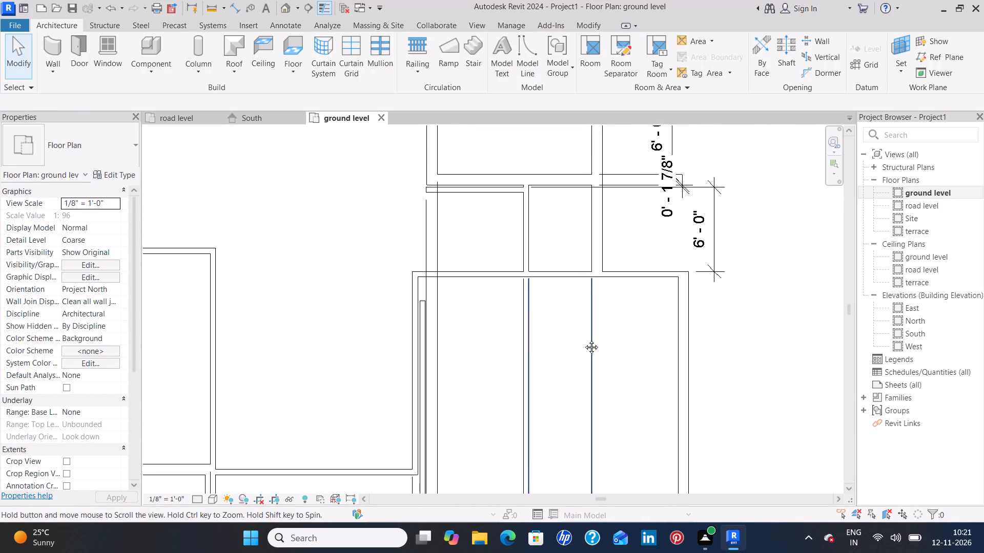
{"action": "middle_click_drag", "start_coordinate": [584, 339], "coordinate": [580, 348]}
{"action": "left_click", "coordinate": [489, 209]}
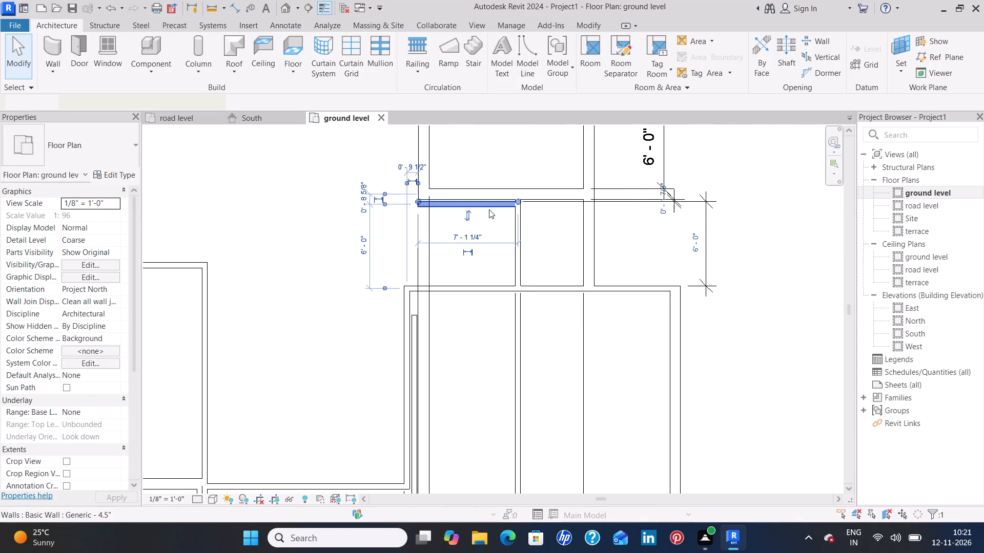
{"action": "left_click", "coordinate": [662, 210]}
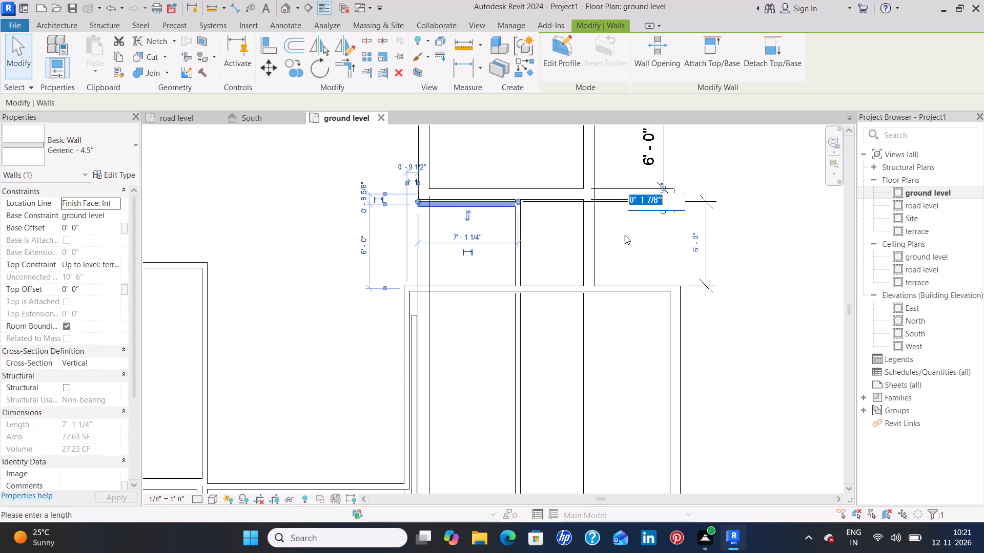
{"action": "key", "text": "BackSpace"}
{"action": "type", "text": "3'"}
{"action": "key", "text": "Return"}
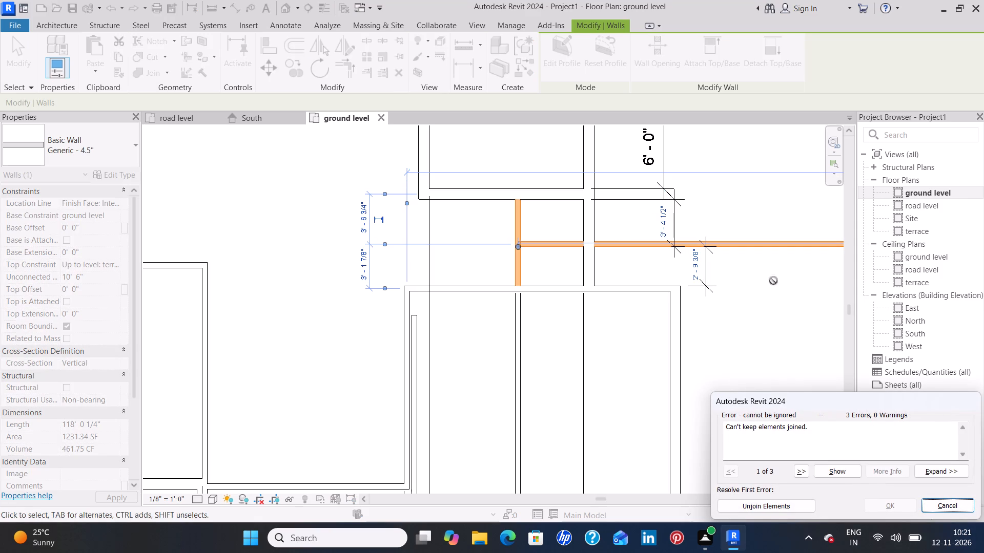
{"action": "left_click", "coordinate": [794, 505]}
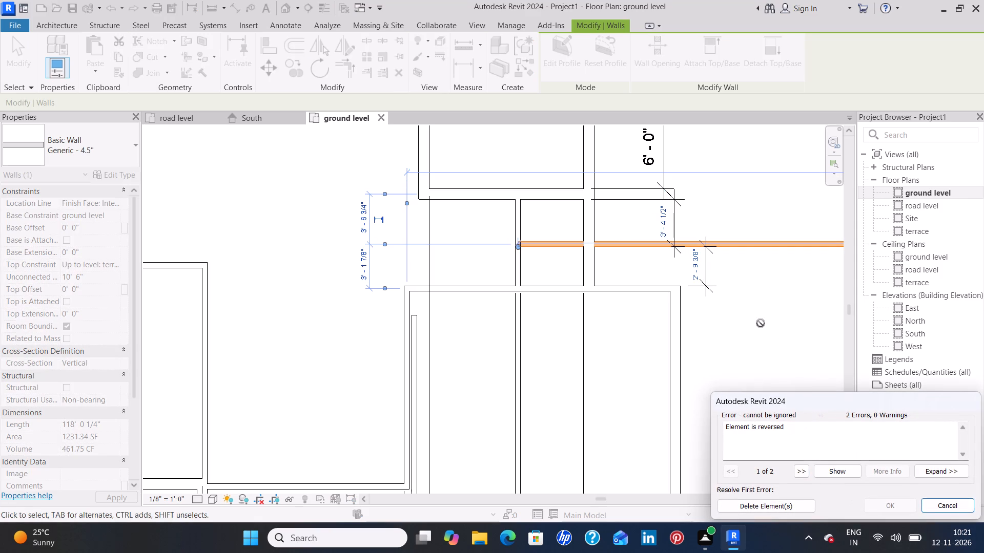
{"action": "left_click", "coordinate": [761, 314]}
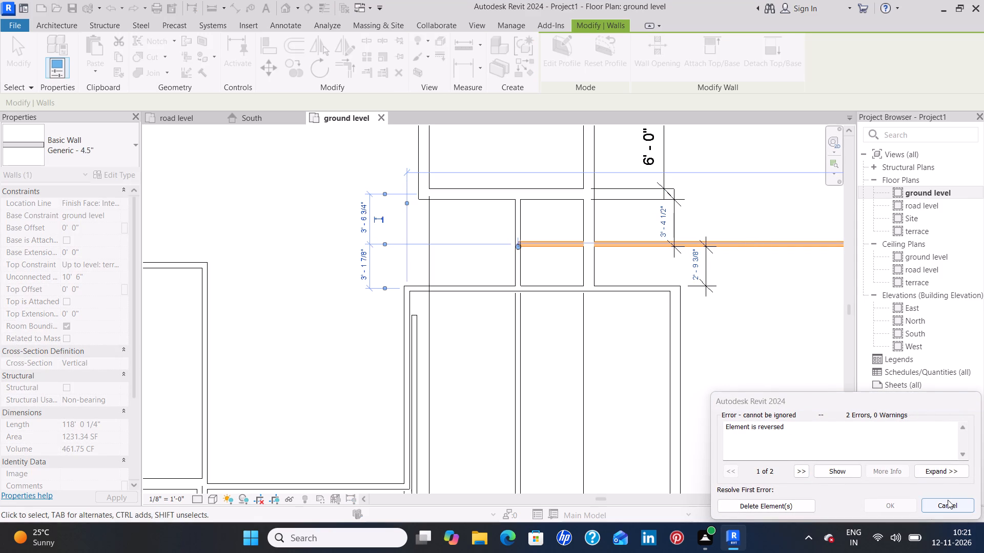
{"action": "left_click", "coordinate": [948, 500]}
Nudge the short horizontal 4.5" wall south and set its gap below the 6' deep room's south wall to 3'.
{"action": "left_click", "coordinate": [468, 209]}
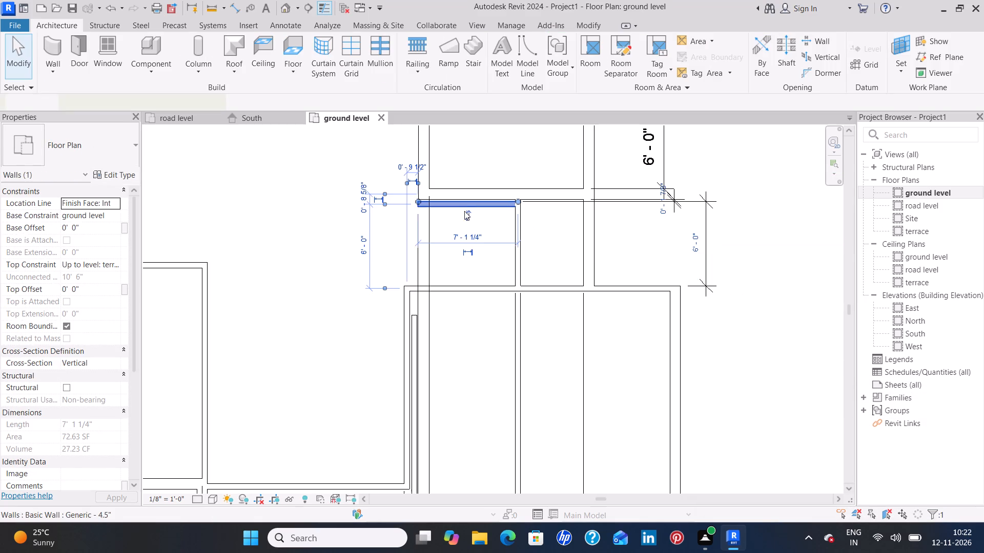
{"action": "key", "text": "Down"}
{"action": "key", "text": "Down"}
{"action": "key", "text": "Down"}
{"action": "key", "text": "Down"}
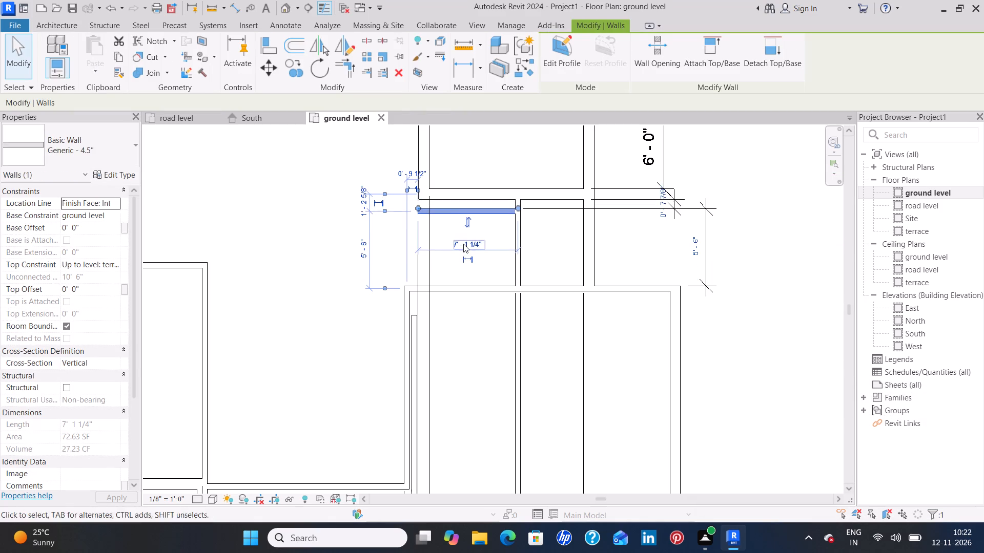
{"action": "key", "text": "Down"}
{"action": "key", "text": "Down"}
{"action": "key", "text": "Down"}
{"action": "key", "text": "Down"}
{"action": "key", "text": "Down"}
{"action": "key", "text": "Down"}
{"action": "key", "text": "Down"}
{"action": "key", "text": "Down"}
{"action": "key", "text": "Down"}
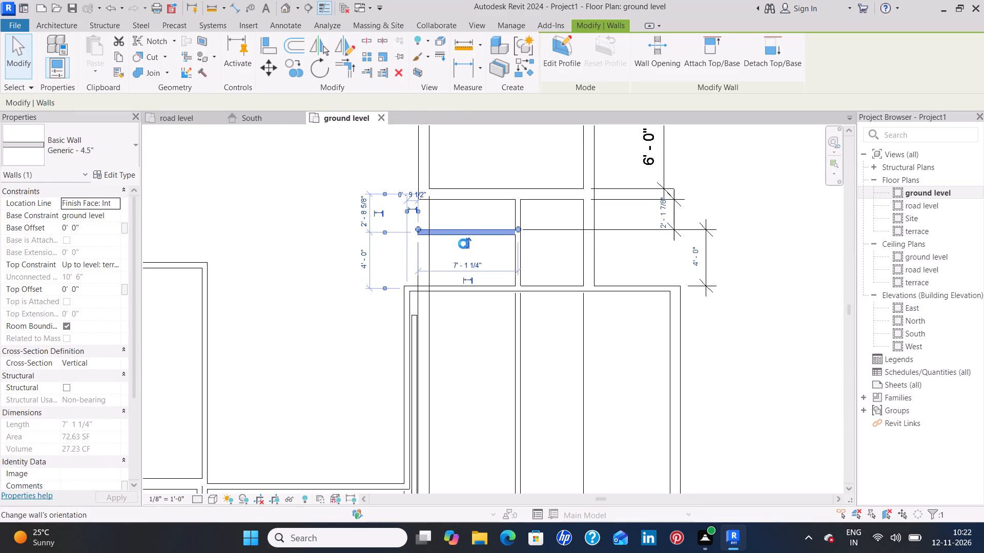
{"action": "key", "text": "Down"}
{"action": "key", "text": "Down"}
{"action": "key", "text": "Down"}
{"action": "key", "text": "Down"}
{"action": "key", "text": "Down"}
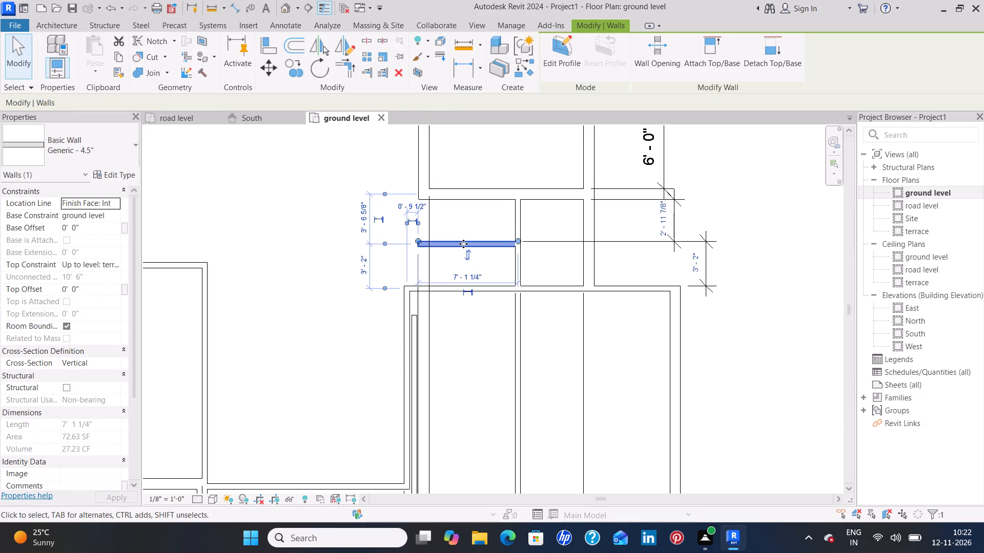
{"action": "key", "text": "Up"}
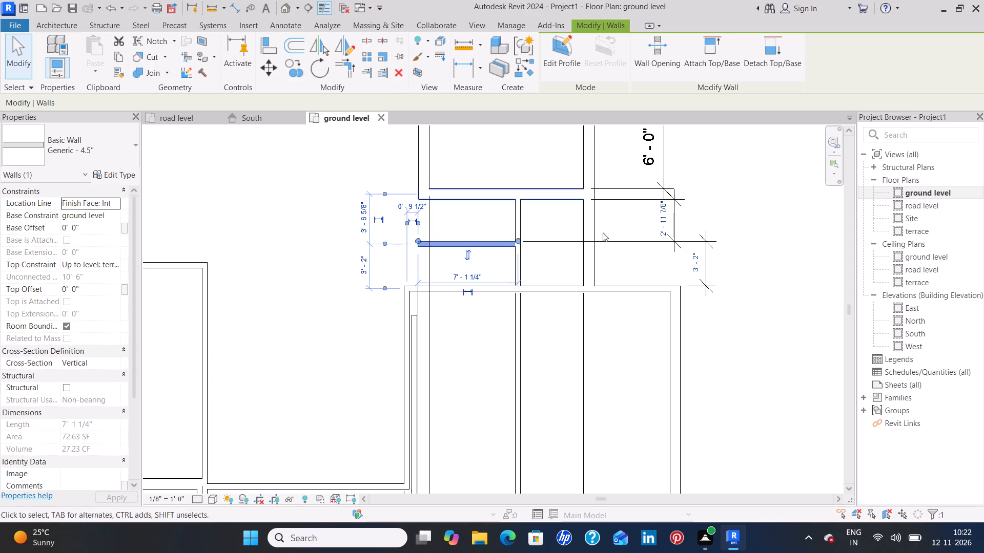
{"action": "left_click", "coordinate": [663, 215]}
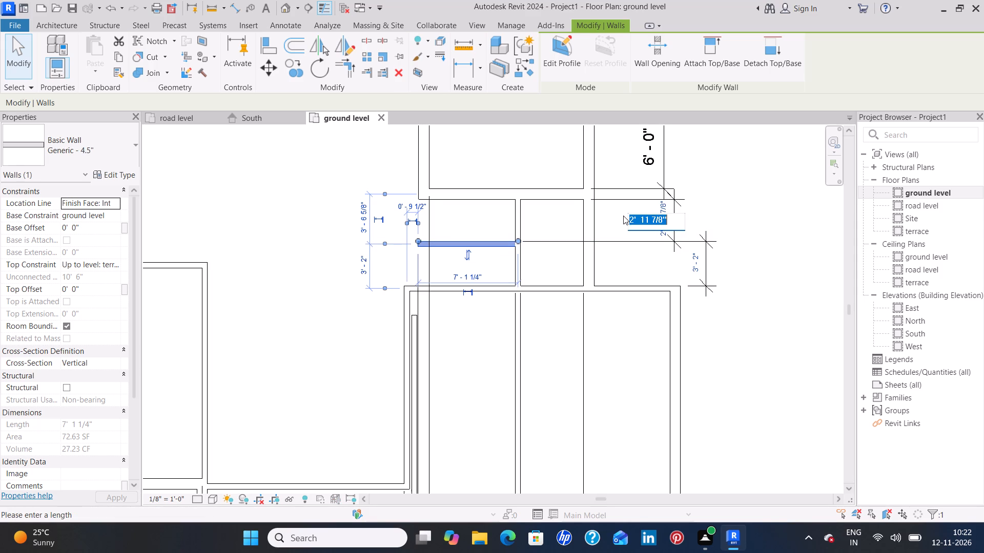
{"action": "key", "text": "BackSpace"}
{"action": "type", "text": "3'"}
{"action": "key", "text": "Return"}
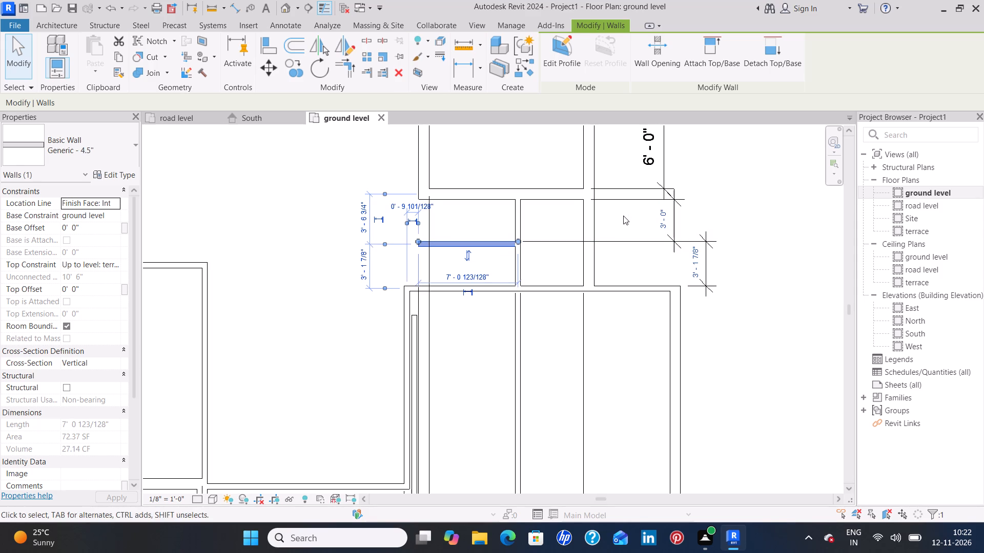
{"action": "left_click", "coordinate": [767, 195]}
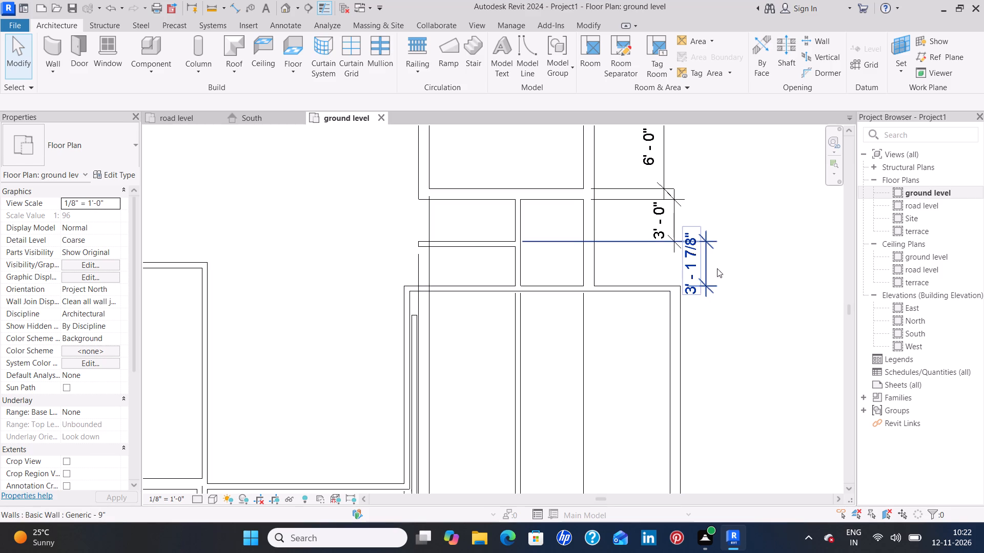
Delete the existing dimension between the short horizontal 4.5" wall and the southeast space's north wall.
{"action": "scroll", "coordinate": [782, 233], "scroll_direction": "down", "scroll_amount": 1}
{"action": "middle_click_drag", "start_coordinate": [773, 218], "coordinate": [761, 245]}
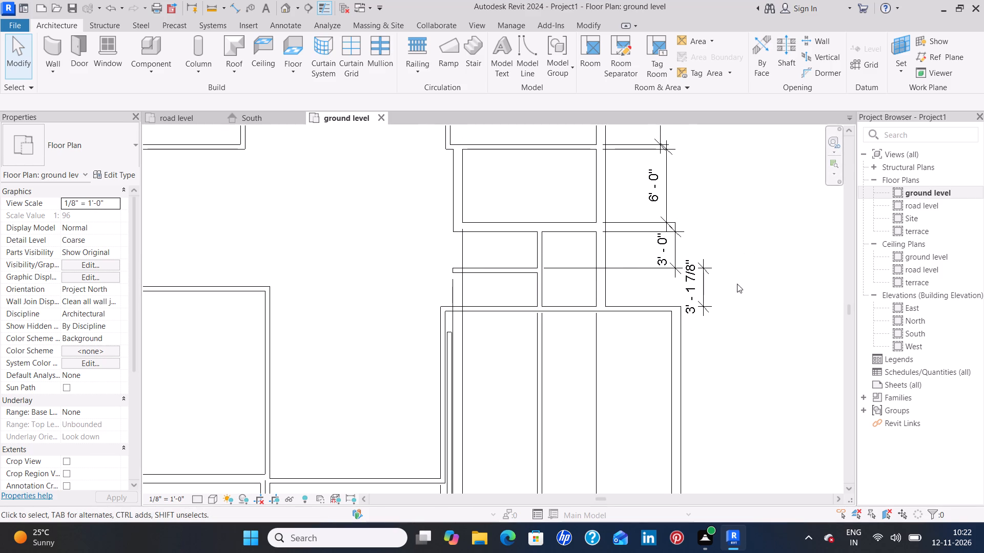
{"action": "left_click", "coordinate": [694, 291]}
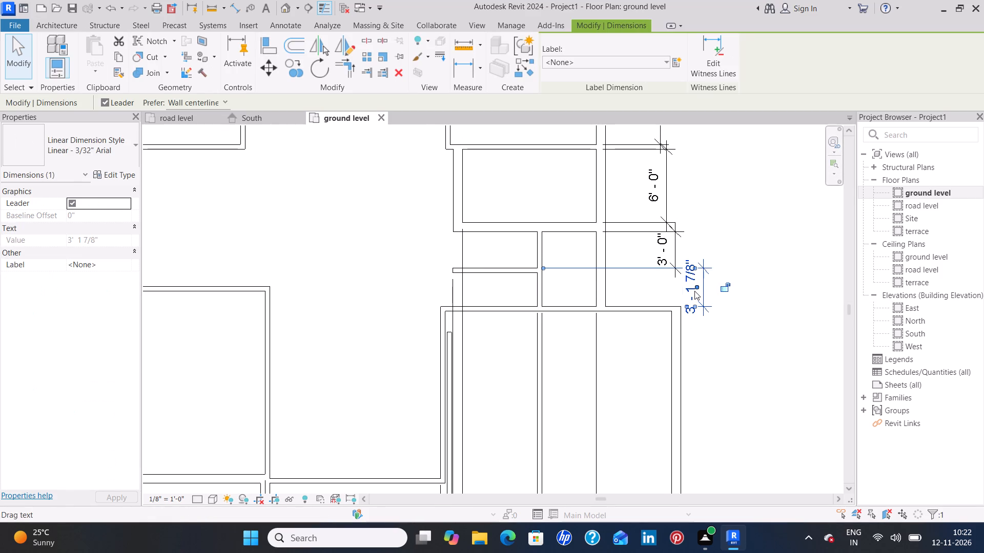
{"action": "key", "text": "Delete"}
Dimension the depth from the short 4.5" wall's south face to the southeast space's north wall, placing it east of the rooms.
{"action": "left_click", "coordinate": [661, 256]}
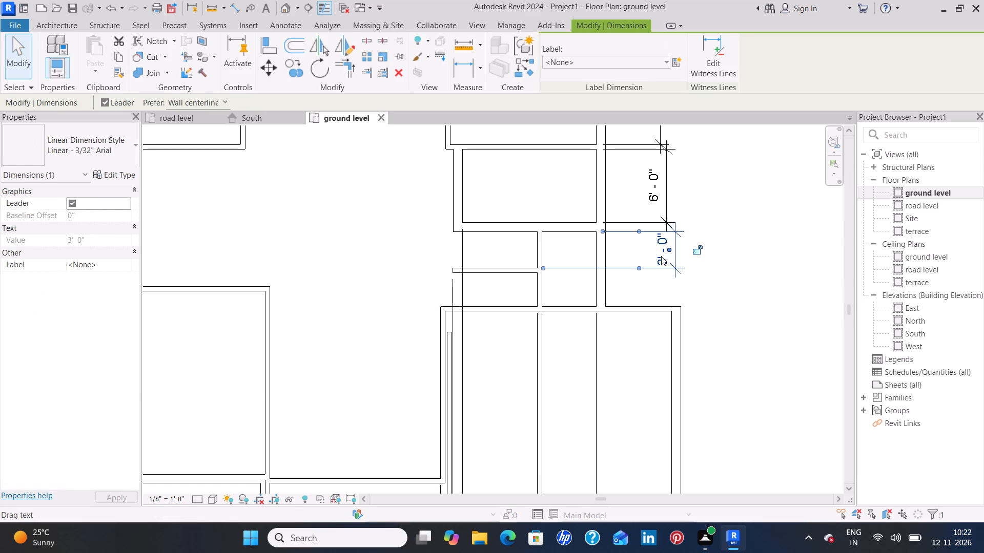
{"action": "type", "text": "cs"}
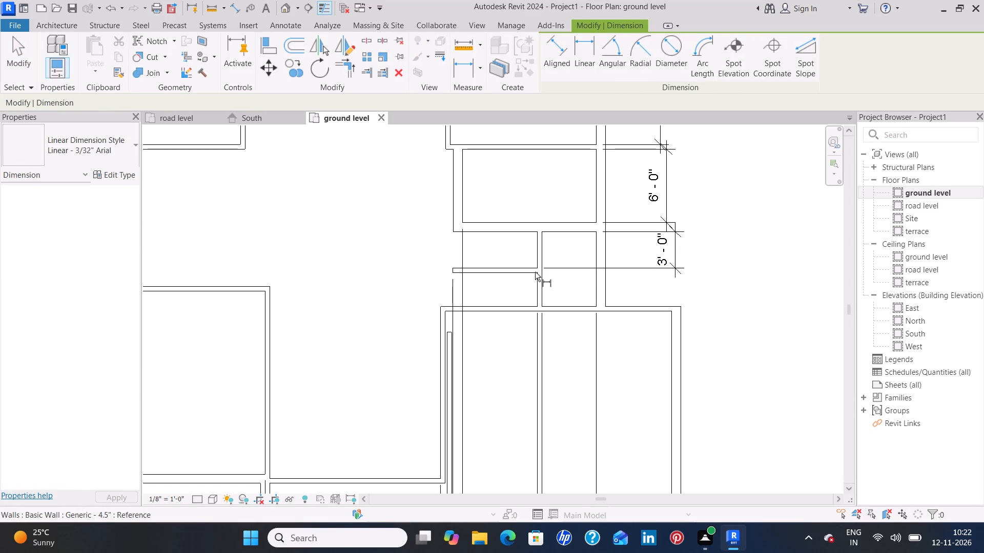
{"action": "left_click", "coordinate": [537, 272]}
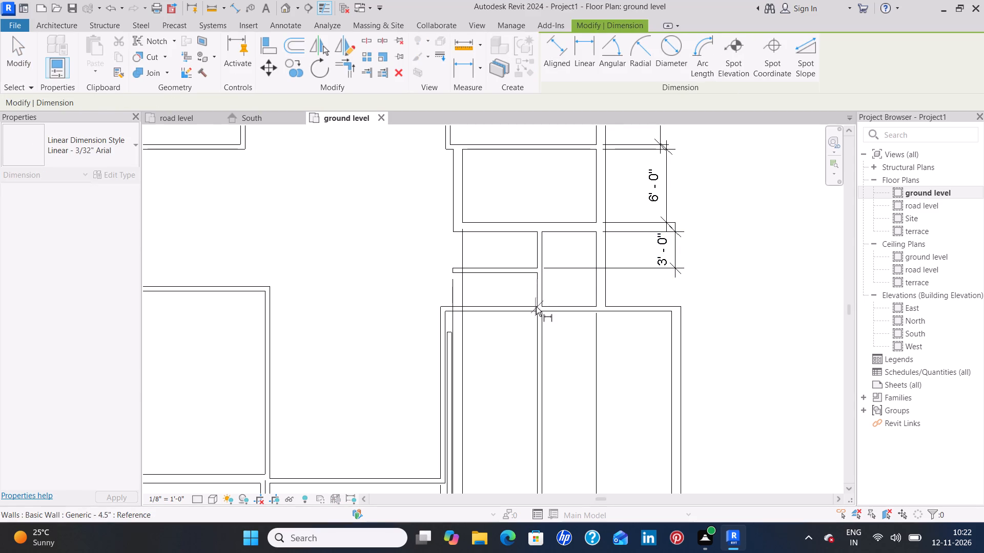
{"action": "left_click", "coordinate": [537, 307]}
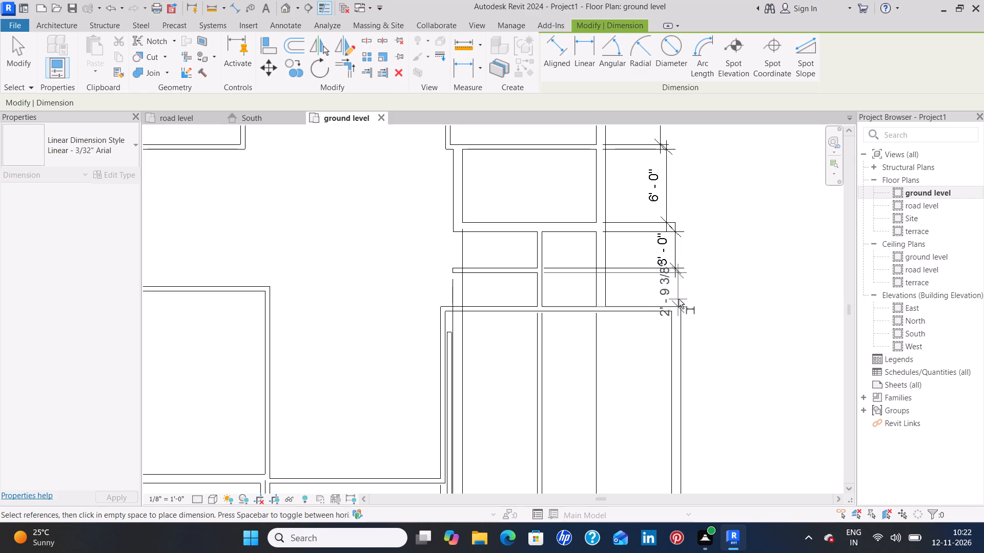
{"action": "left_click", "coordinate": [679, 299]}
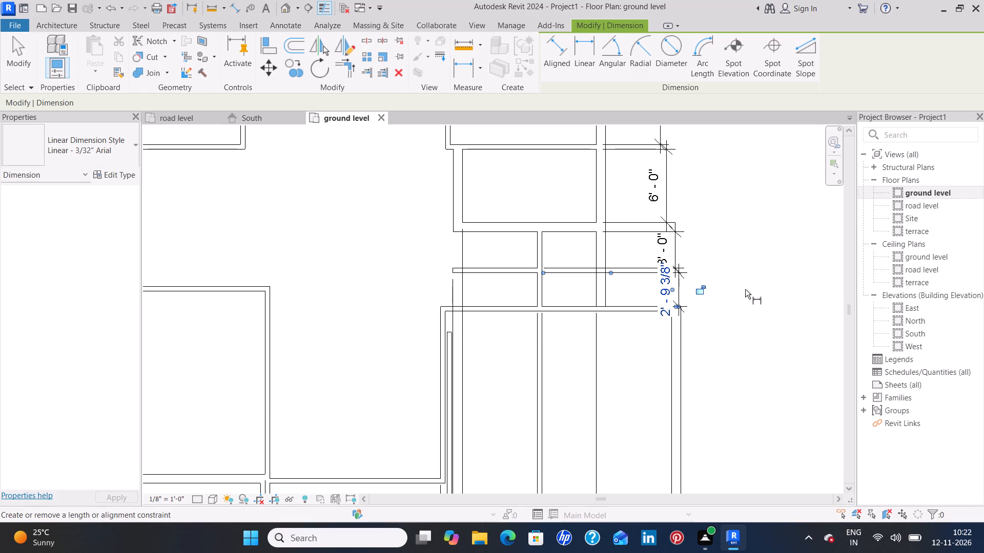
{"action": "key", "text": "Escape"}
{"action": "scroll", "coordinate": [735, 290], "scroll_direction": "down", "scroll_amount": 4}
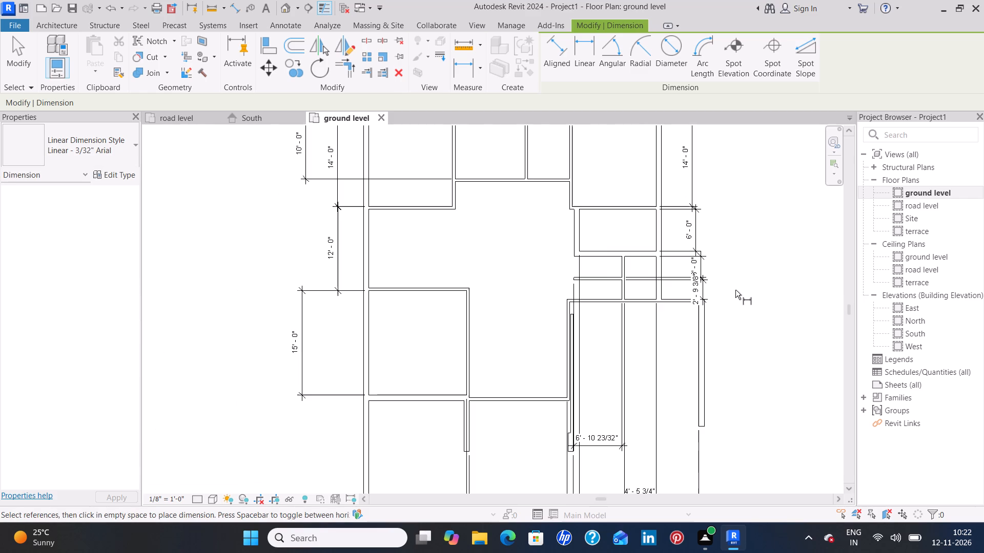
{"action": "middle_click_drag", "start_coordinate": [679, 349], "coordinate": [668, 254]}
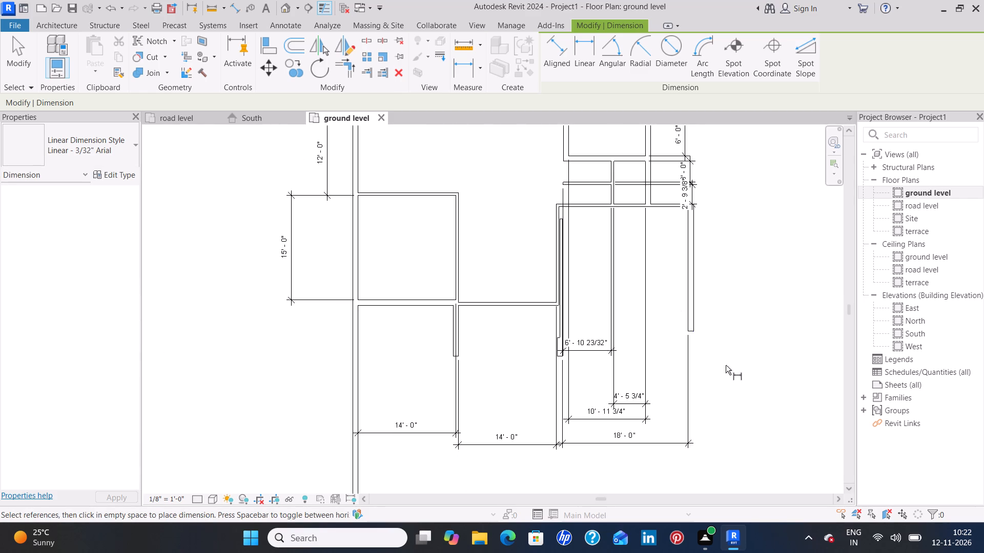
{"action": "middle_click_drag", "start_coordinate": [662, 268], "coordinate": [664, 278]}
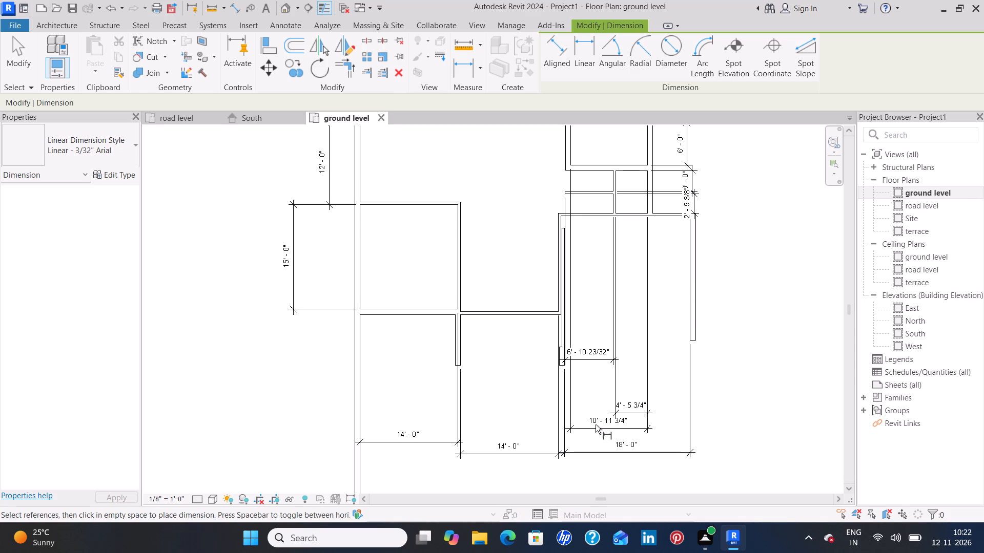
{"action": "key", "text": "Escape"}
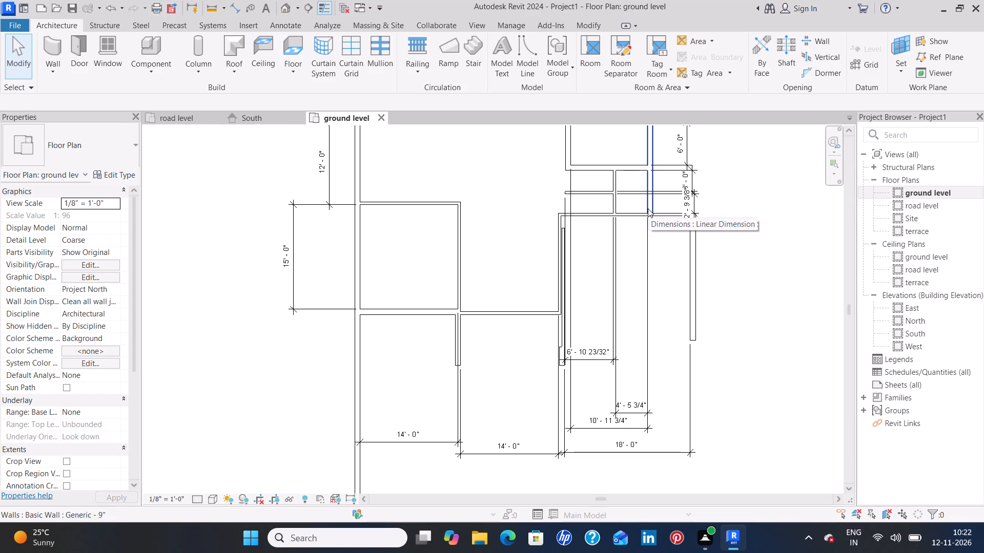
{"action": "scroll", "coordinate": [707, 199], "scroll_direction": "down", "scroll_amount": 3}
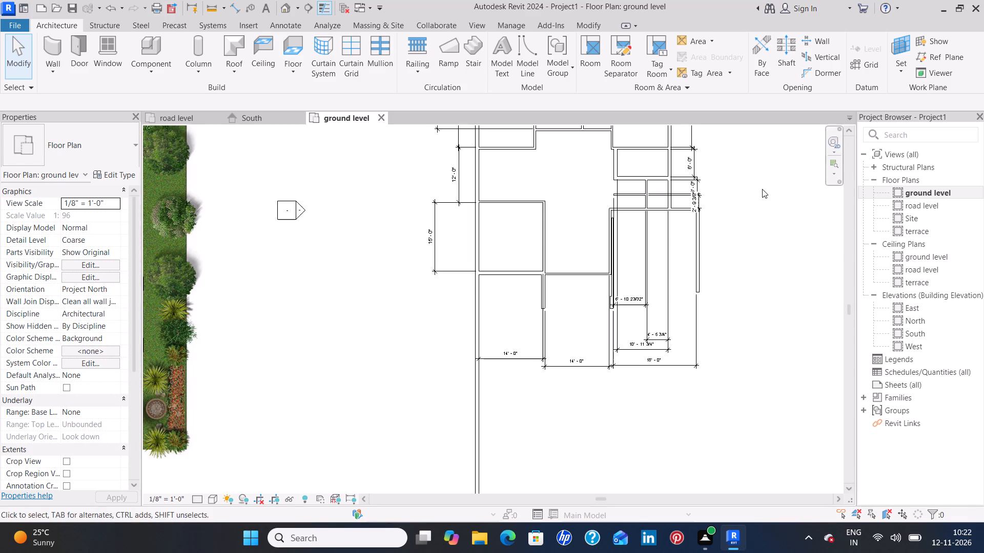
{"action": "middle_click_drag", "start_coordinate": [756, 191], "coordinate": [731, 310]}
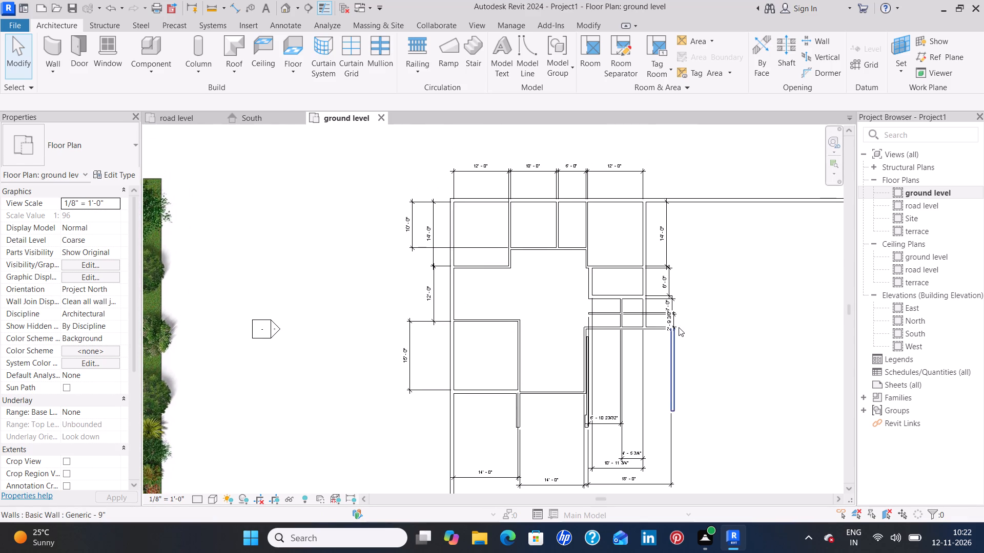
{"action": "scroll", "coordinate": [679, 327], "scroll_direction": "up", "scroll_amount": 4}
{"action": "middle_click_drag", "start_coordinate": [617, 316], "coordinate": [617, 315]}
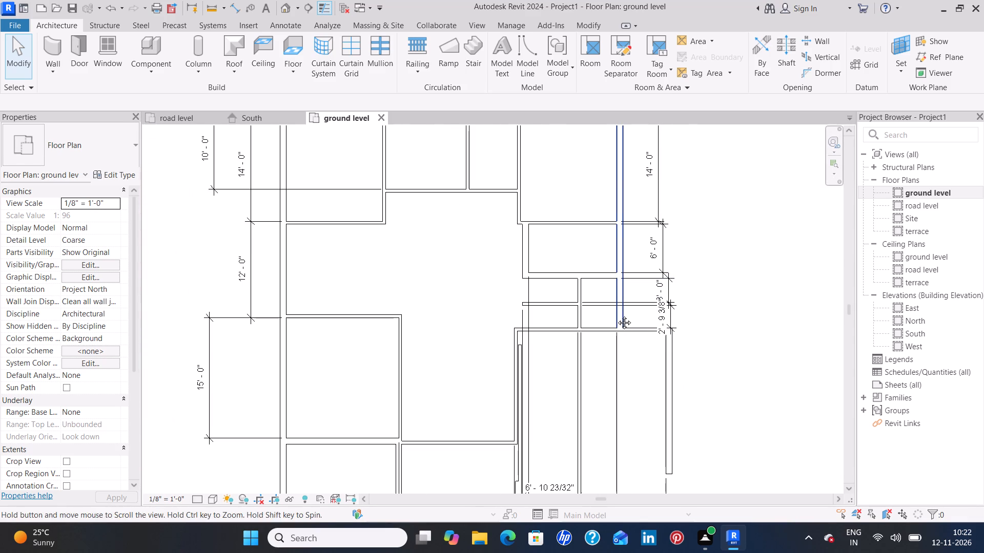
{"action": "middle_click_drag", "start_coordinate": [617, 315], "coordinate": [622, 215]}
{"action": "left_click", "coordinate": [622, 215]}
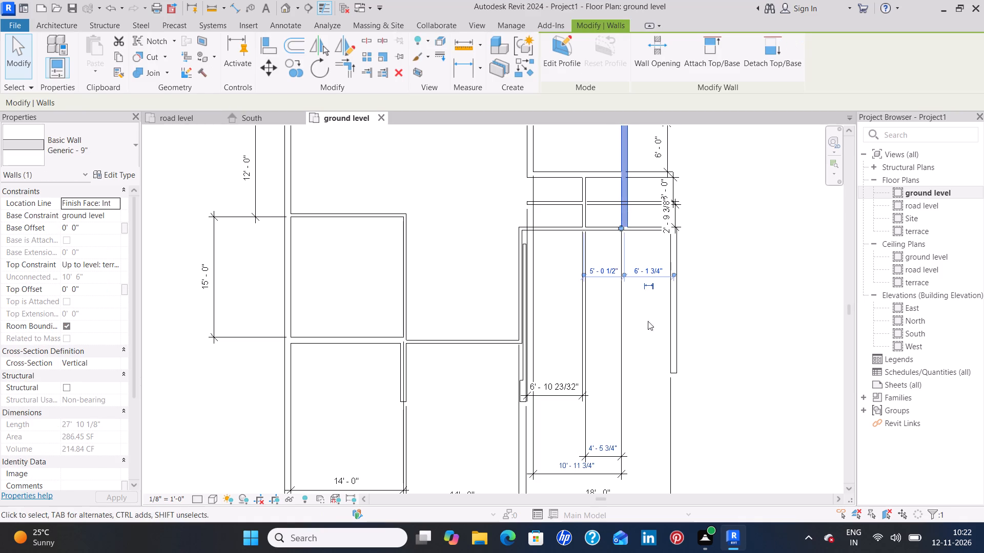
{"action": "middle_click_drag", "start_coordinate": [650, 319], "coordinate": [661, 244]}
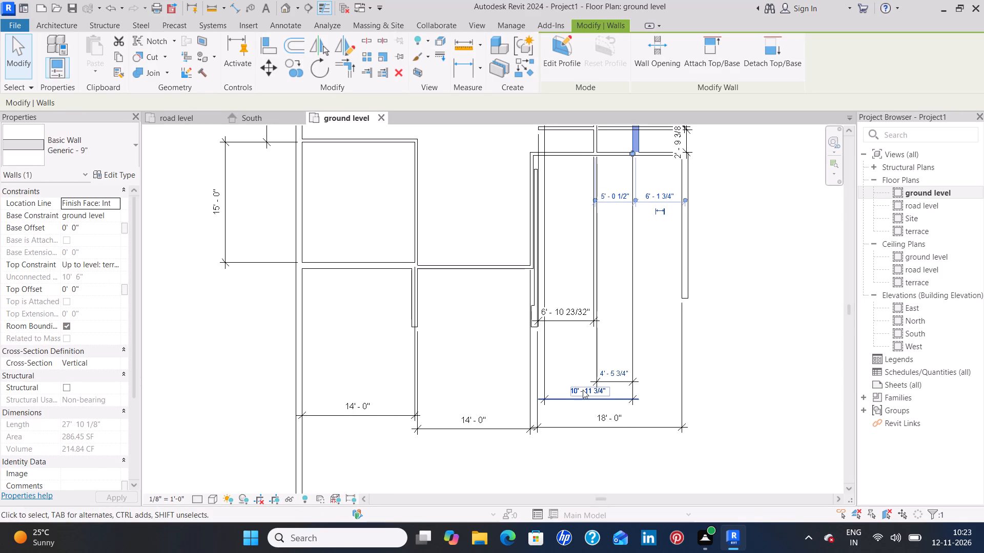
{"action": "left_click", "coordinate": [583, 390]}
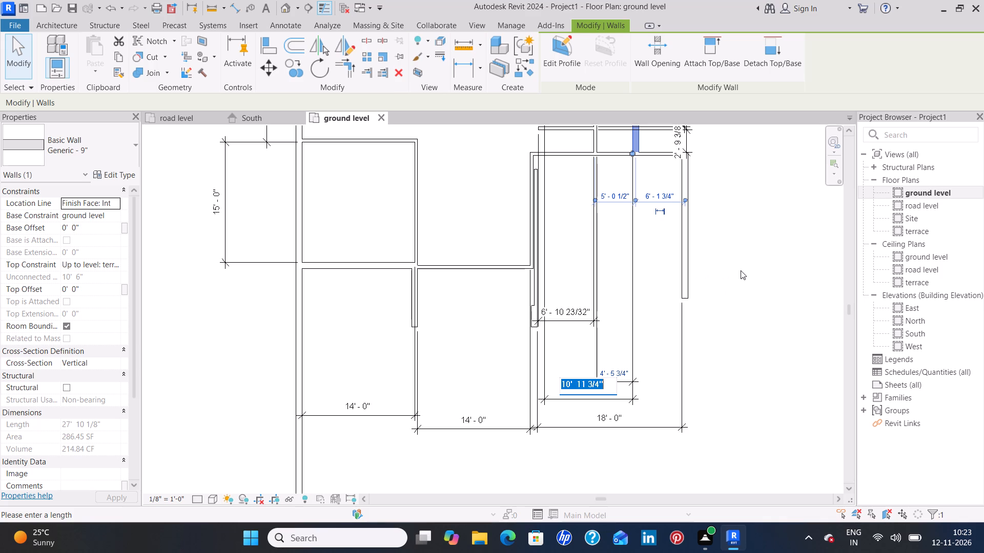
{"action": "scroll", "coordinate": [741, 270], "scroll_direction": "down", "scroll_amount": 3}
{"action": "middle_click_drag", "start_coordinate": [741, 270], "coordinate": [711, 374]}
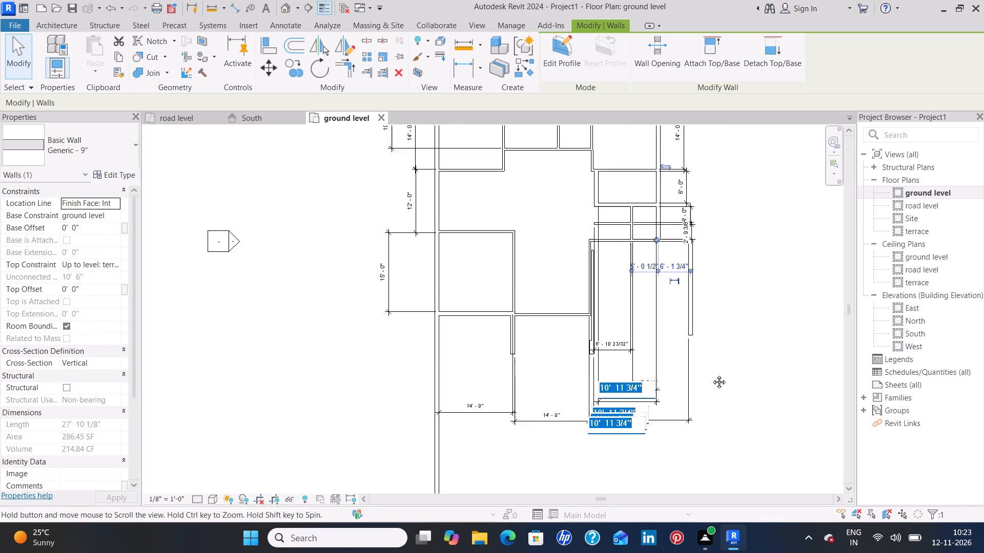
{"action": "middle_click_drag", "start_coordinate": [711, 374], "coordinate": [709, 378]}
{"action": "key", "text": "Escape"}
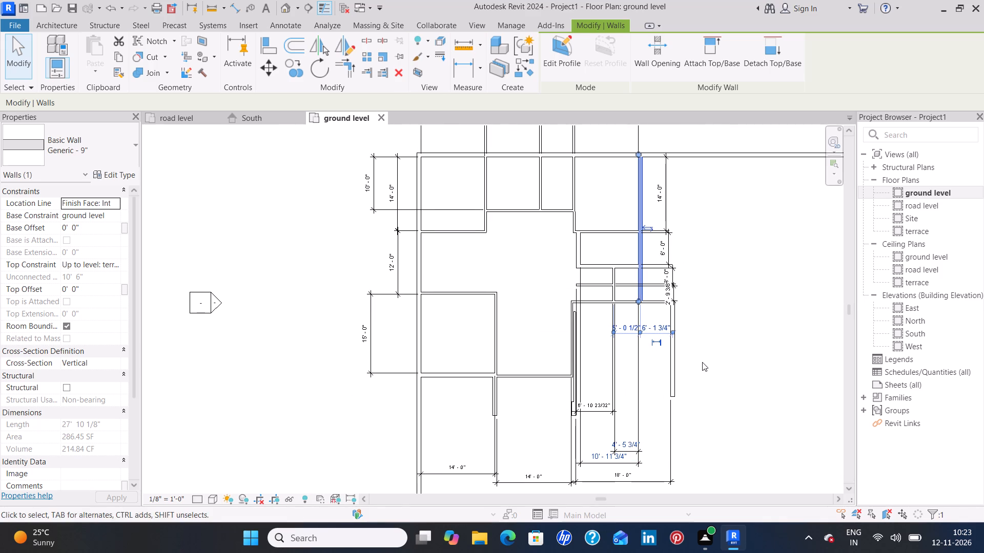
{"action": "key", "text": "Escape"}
Set the dimension from the west wall to the short vertical 4.5" wall, below the 6' deep room, to 8'.
{"action": "left_click", "coordinate": [617, 293]}
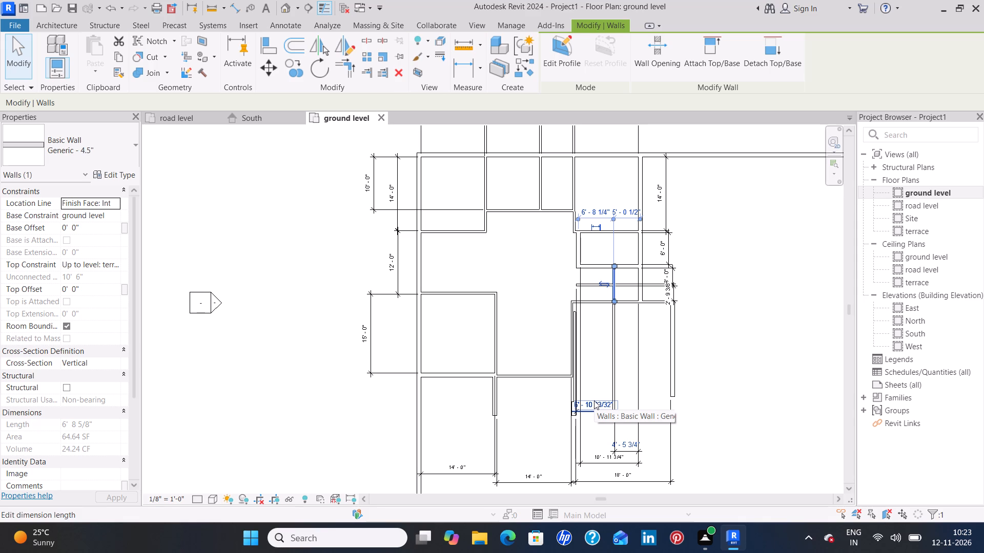
{"action": "left_click", "coordinate": [594, 400]}
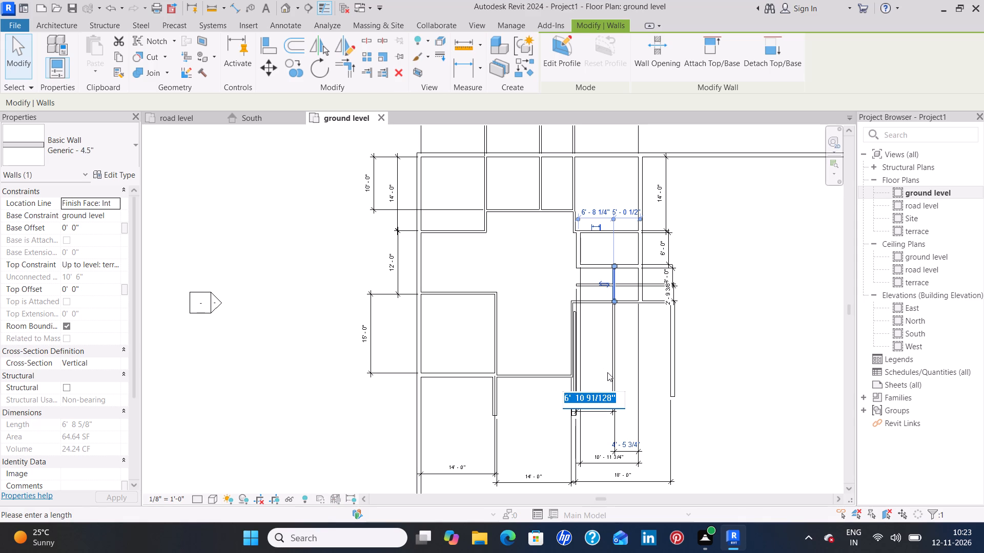
{"action": "key", "text": "BackSpace"}
{"action": "type", "text": "8'"}
{"action": "key", "text": "Return"}
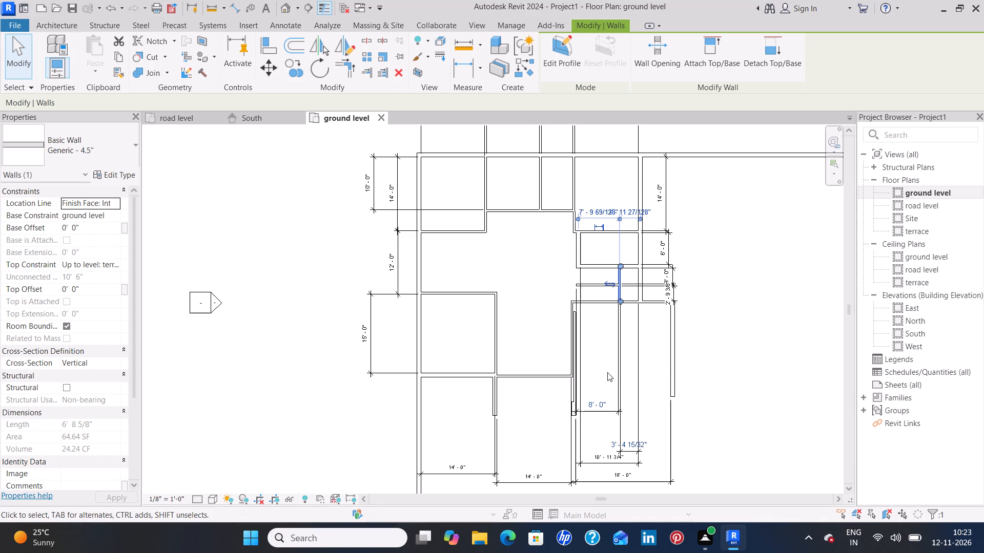
{"action": "left_click", "coordinate": [652, 361]}
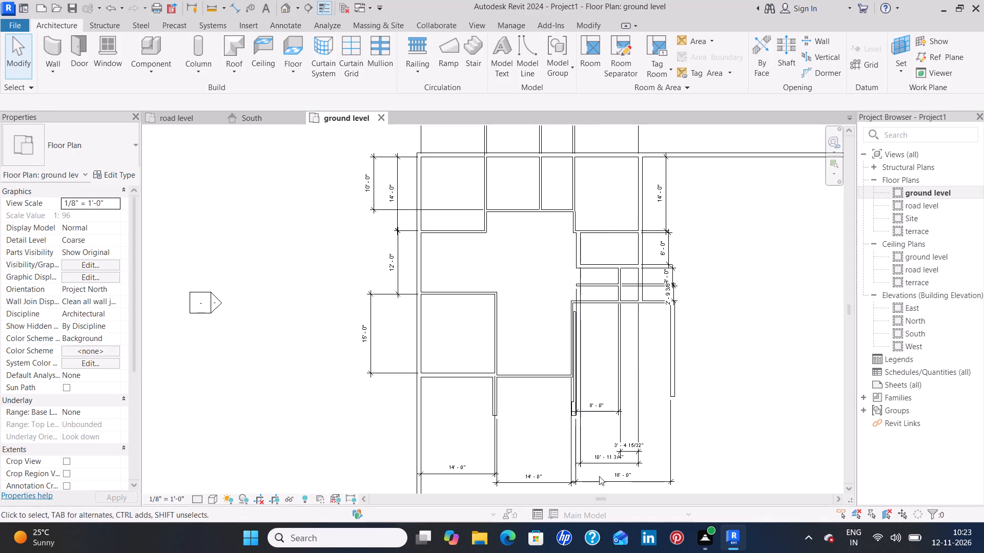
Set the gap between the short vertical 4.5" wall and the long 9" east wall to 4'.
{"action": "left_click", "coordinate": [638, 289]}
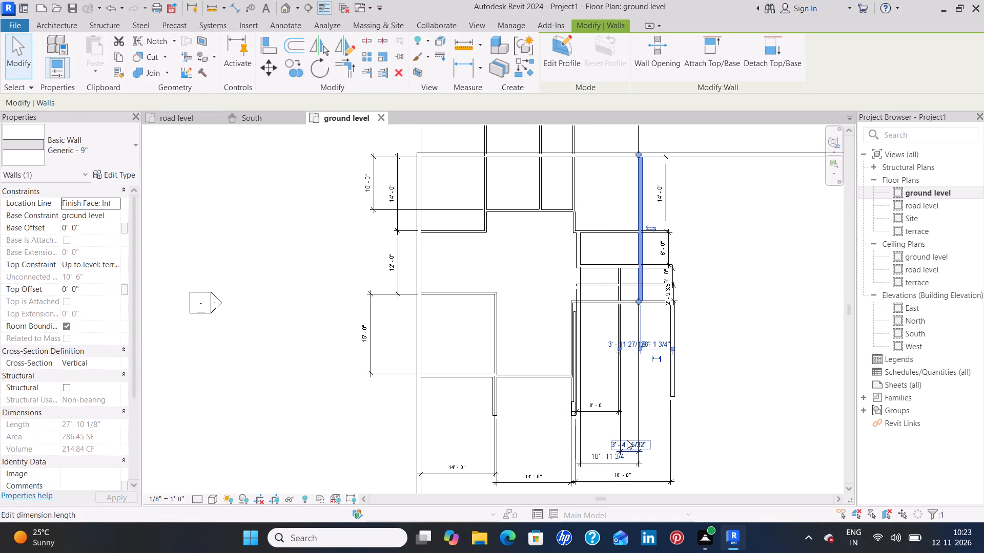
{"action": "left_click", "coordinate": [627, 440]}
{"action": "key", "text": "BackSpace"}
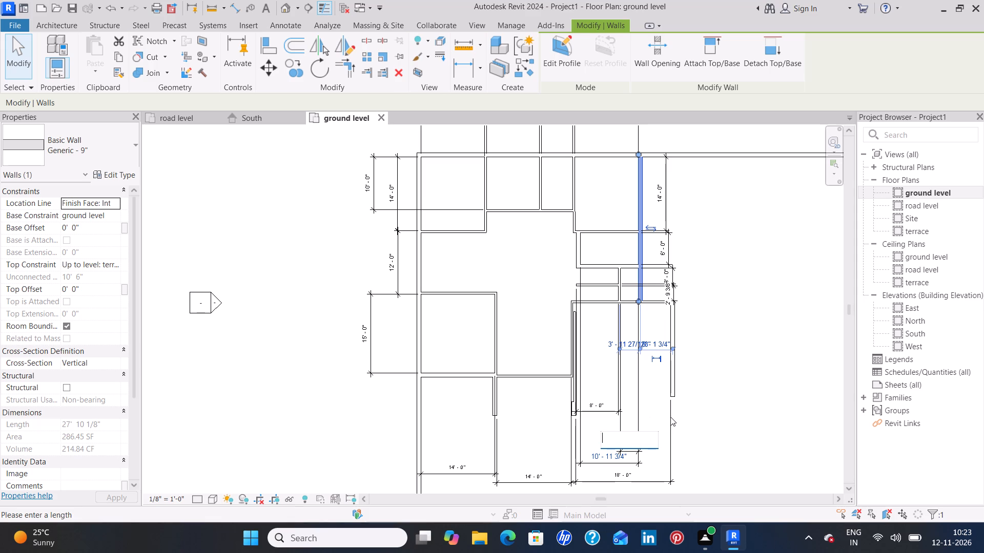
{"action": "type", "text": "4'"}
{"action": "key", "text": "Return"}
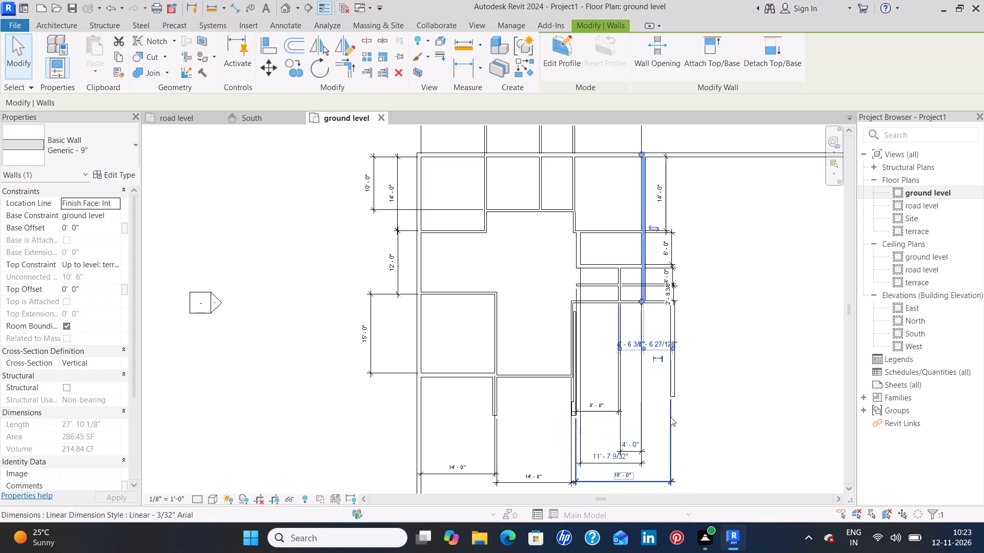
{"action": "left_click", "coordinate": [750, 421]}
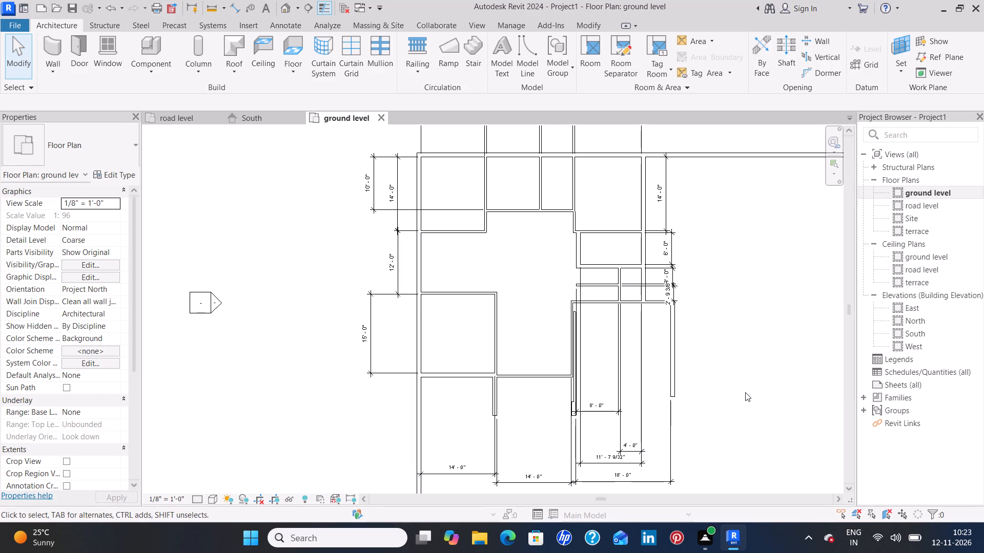
Set the northeast room's width to 13' by moving its long 9" east wall.
{"action": "scroll", "coordinate": [747, 379], "scroll_direction": "down", "scroll_amount": 1}
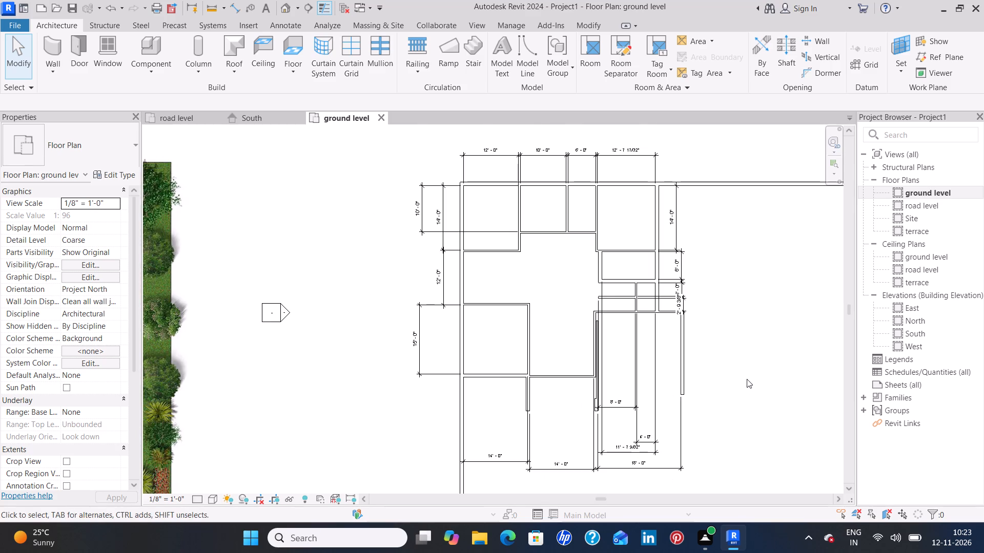
{"action": "scroll", "coordinate": [747, 379], "scroll_direction": "up", "scroll_amount": 1}
{"action": "middle_click_drag", "start_coordinate": [747, 379], "coordinate": [752, 419]}
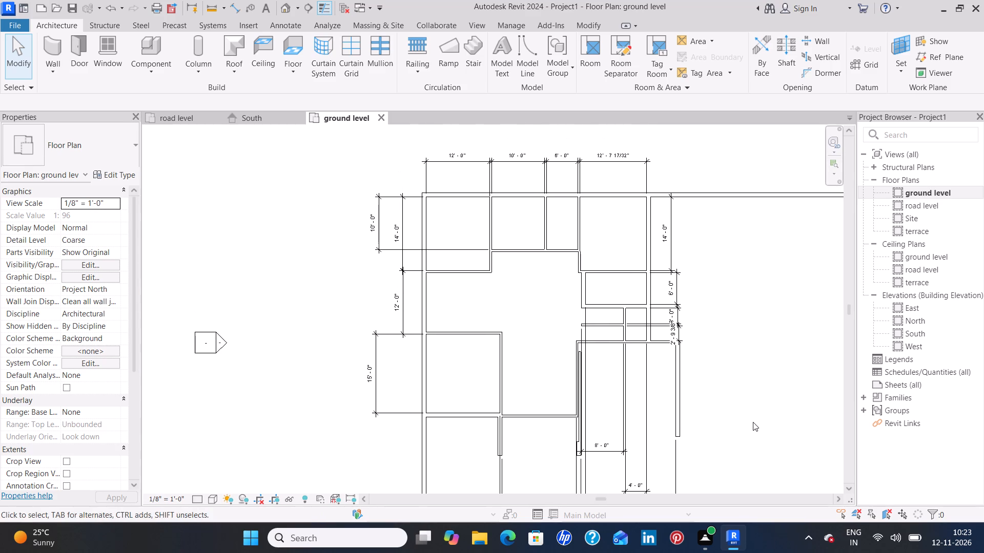
{"action": "left_click", "coordinate": [644, 225]}
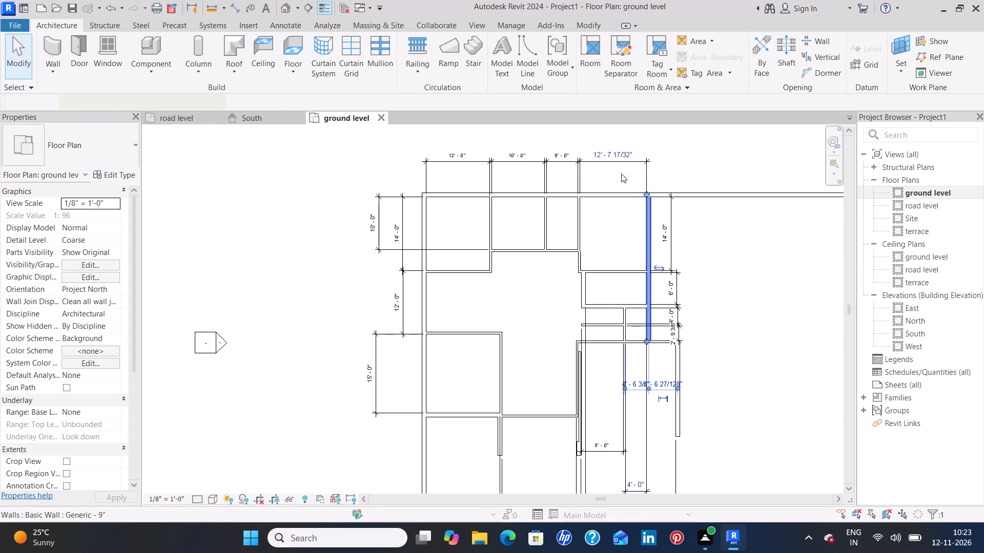
{"action": "left_click", "coordinate": [608, 156]}
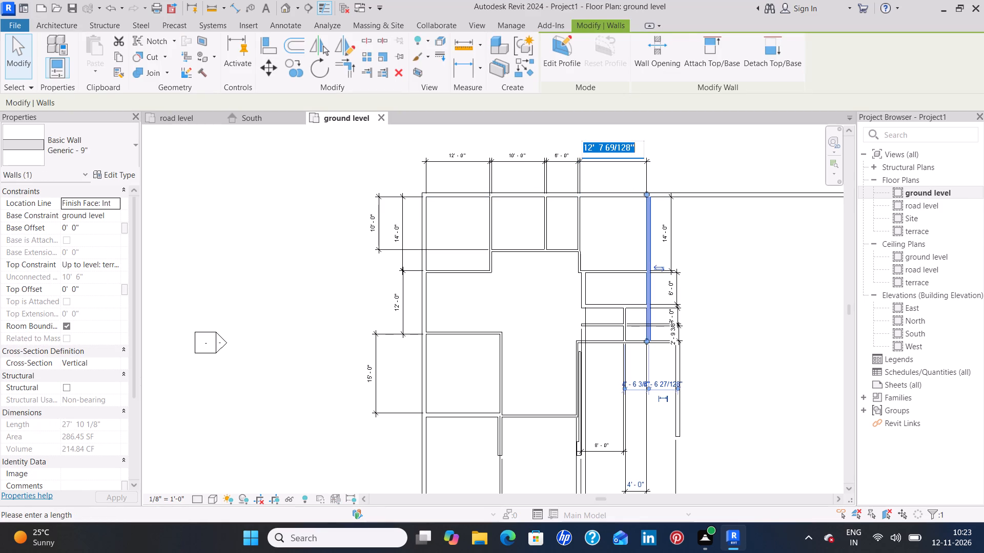
{"action": "key", "text": "BackSpace"}
{"action": "type", "text": "13'"}
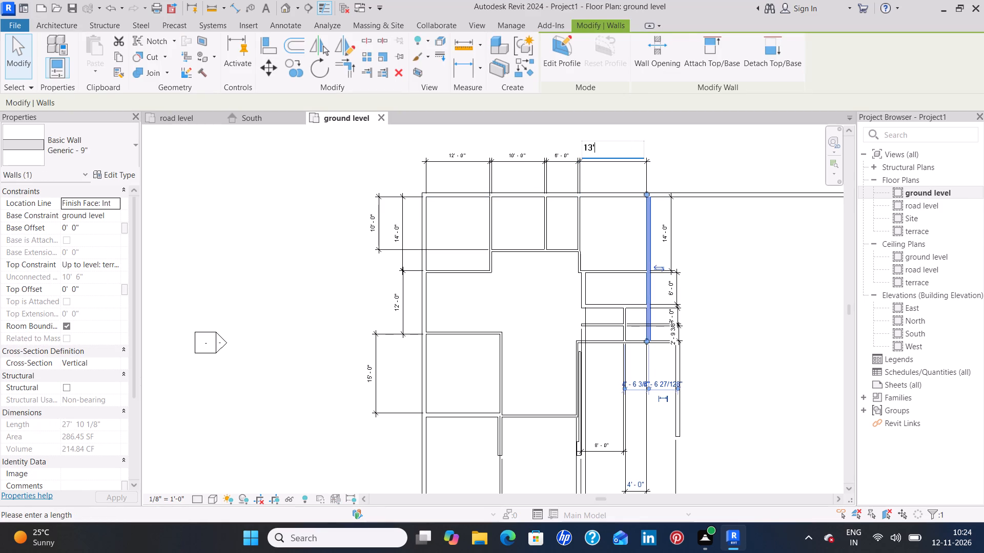
{"action": "key", "text": "Return"}
{"action": "left_click", "coordinate": [739, 259]}
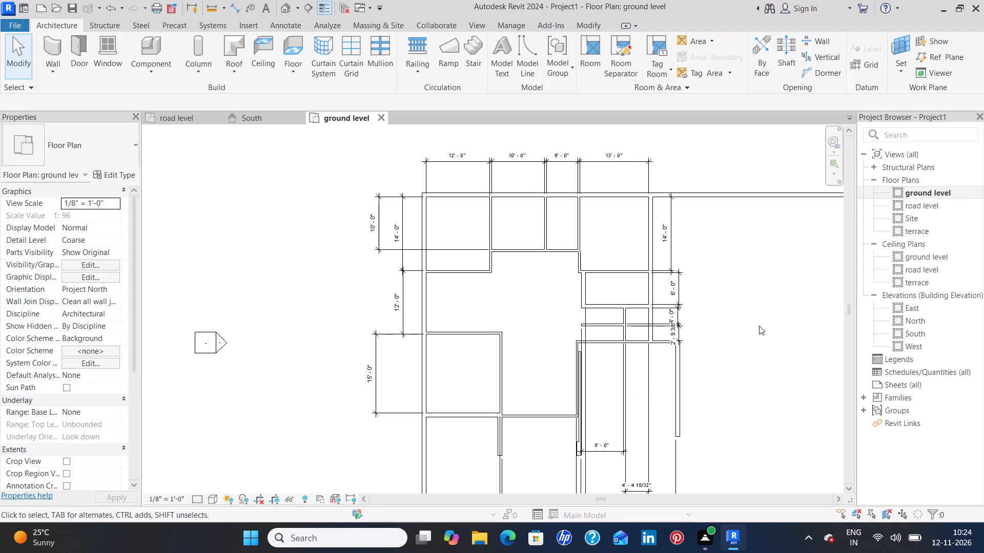
Select all linear dimensions in the ground level plan and delete them.
{"action": "middle_click_drag", "start_coordinate": [754, 406], "coordinate": [764, 290]}
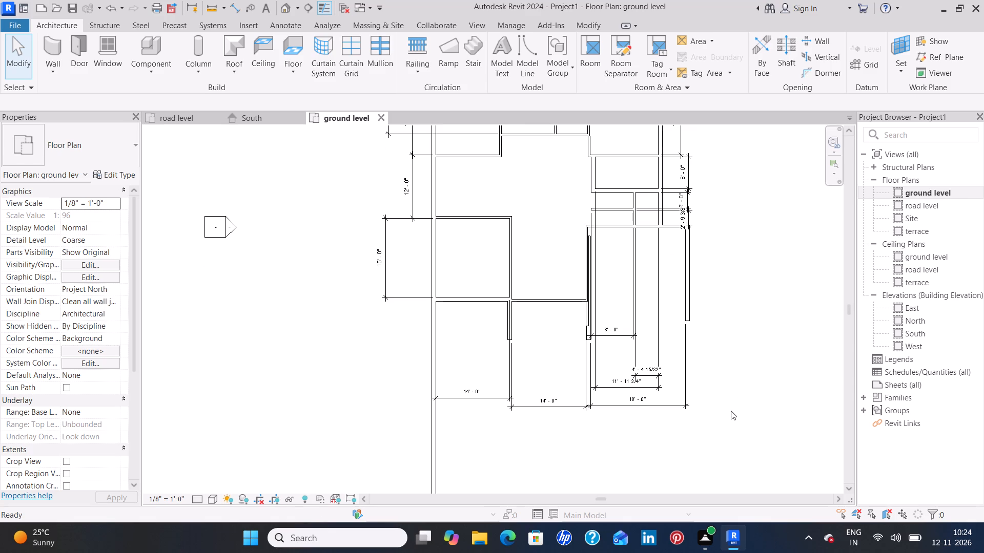
{"action": "middle_click_drag", "start_coordinate": [722, 378], "coordinate": [720, 335]}
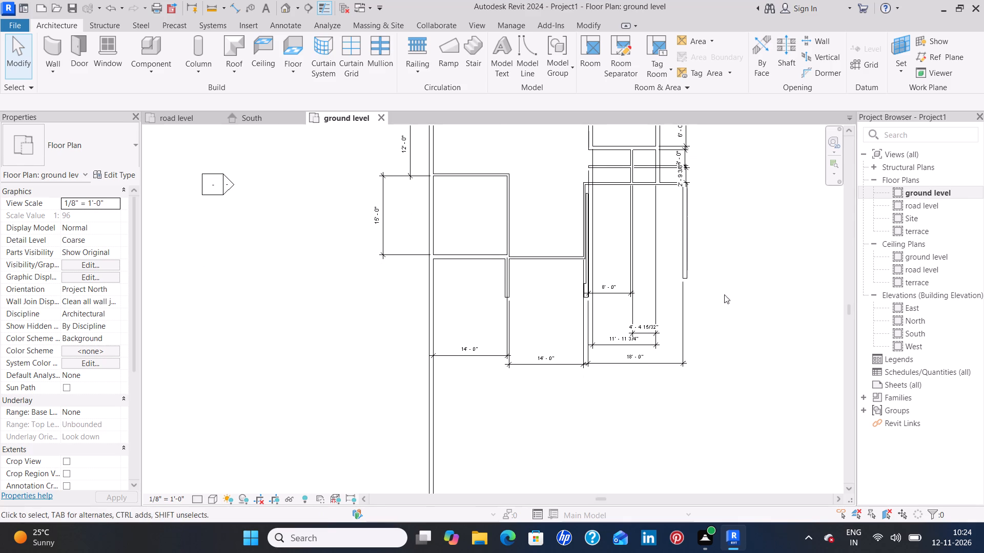
{"action": "middle_click_drag", "start_coordinate": [725, 288], "coordinate": [714, 363]}
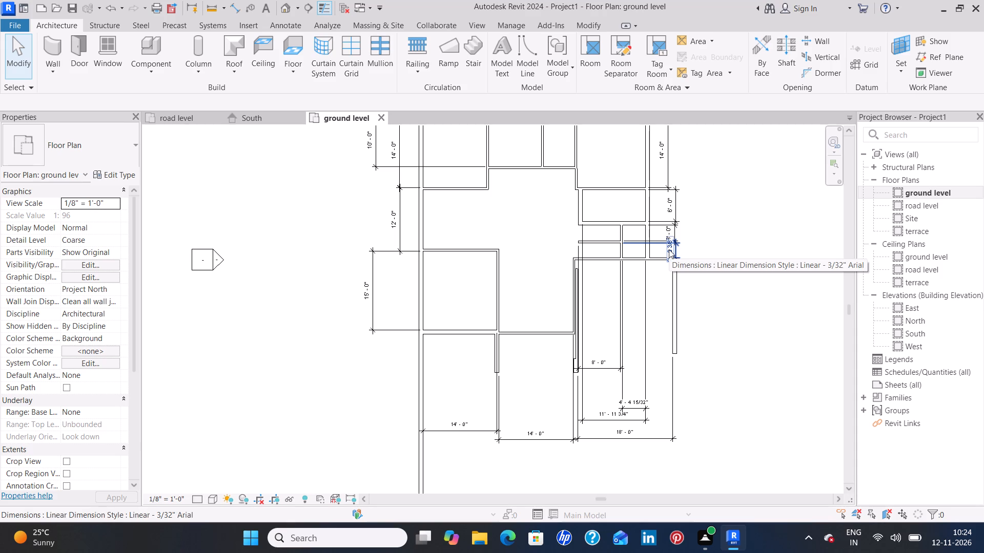
{"action": "left_click", "coordinate": [669, 249]}
{"action": "type", "text": "sa"}
{"action": "key", "text": "Delete"}
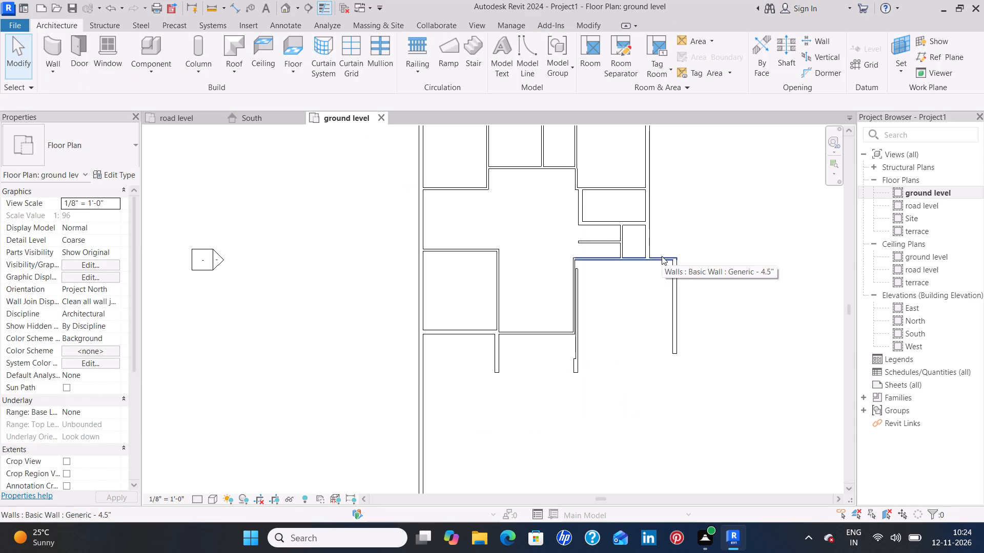
{"action": "left_click", "coordinate": [712, 210]}
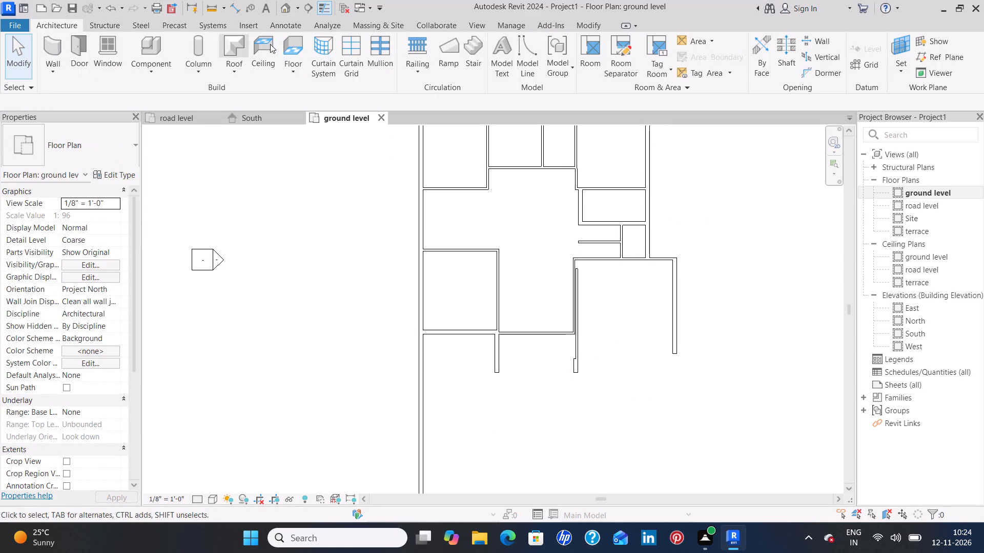
Draw a Generic - 4.5" wall about 4' east from the inner vertical wall's north end, continuing north to the southeast space's north wall.
{"action": "left_click", "coordinate": [50, 49]}
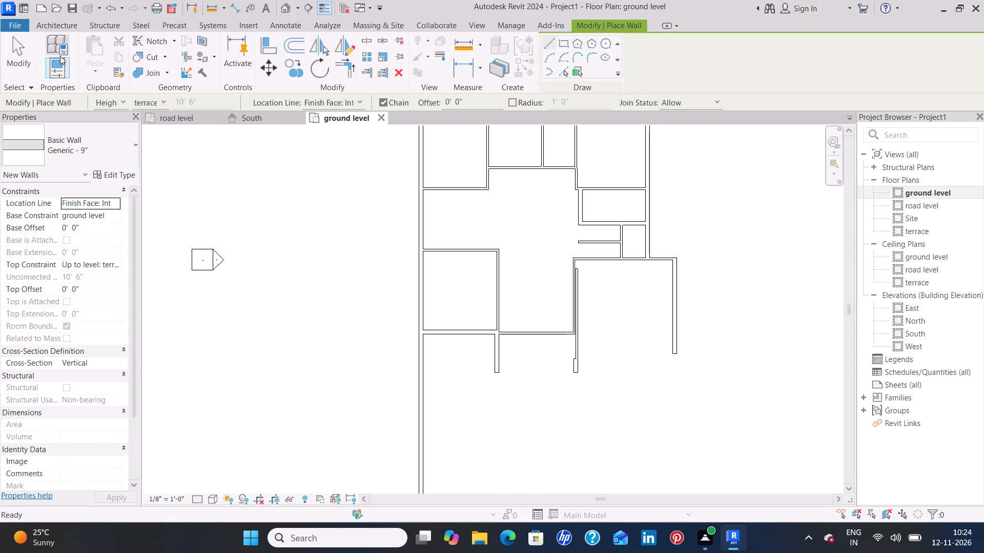
{"action": "left_click", "coordinate": [104, 153]}
{"action": "scroll", "coordinate": [56, 269], "scroll_direction": "up", "scroll_amount": 2}
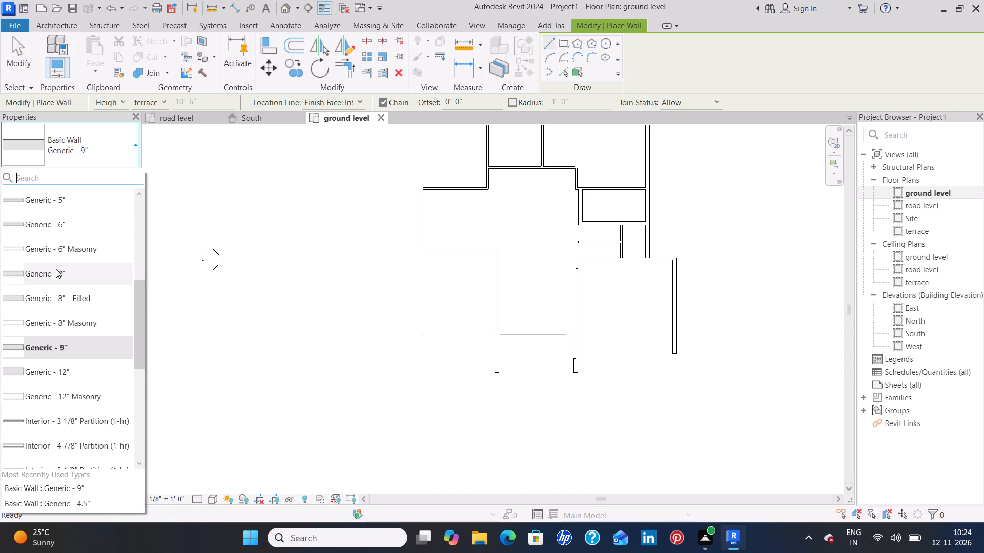
{"action": "scroll", "coordinate": [56, 269], "scroll_direction": "up", "scroll_amount": 2}
{"action": "left_click", "coordinate": [62, 330]}
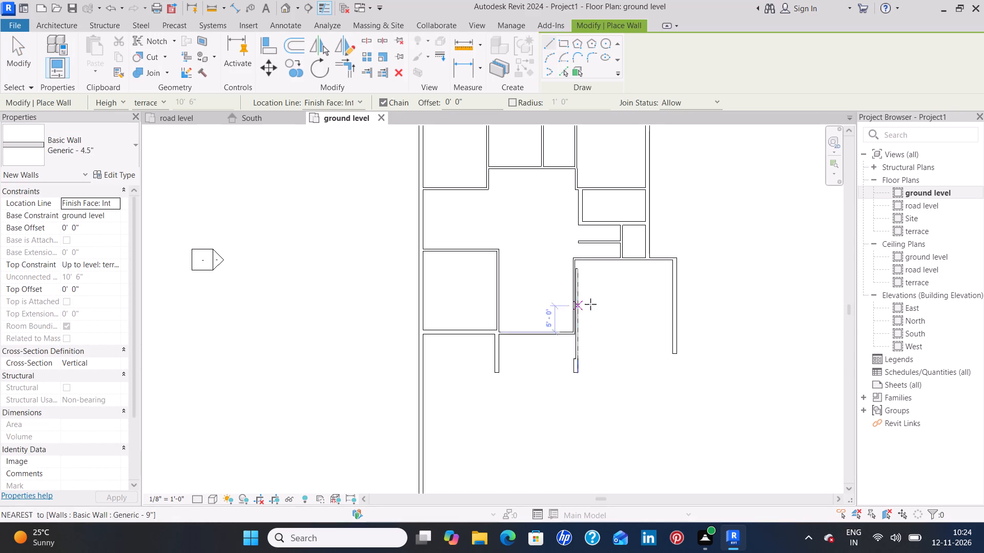
{"action": "scroll", "coordinate": [573, 271], "scroll_direction": "up", "scroll_amount": 11}
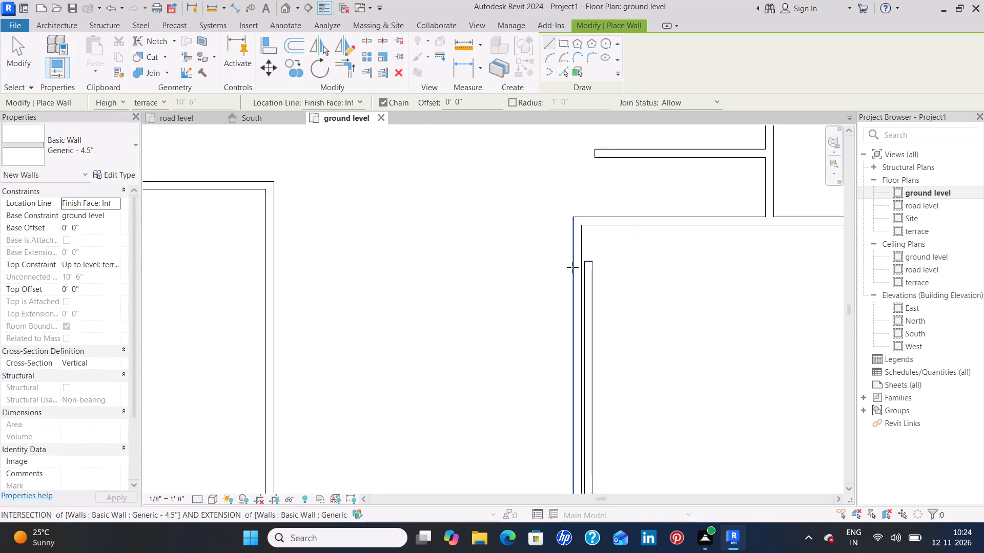
{"action": "scroll", "coordinate": [572, 267], "scroll_direction": "up", "scroll_amount": 3}
{"action": "left_click", "coordinate": [605, 259]}
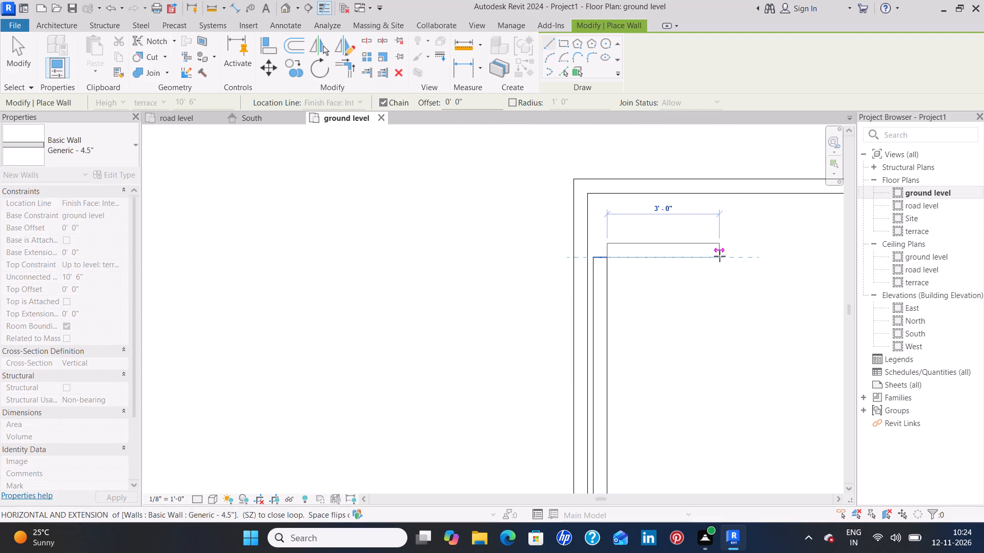
{"action": "key", "text": "space"}
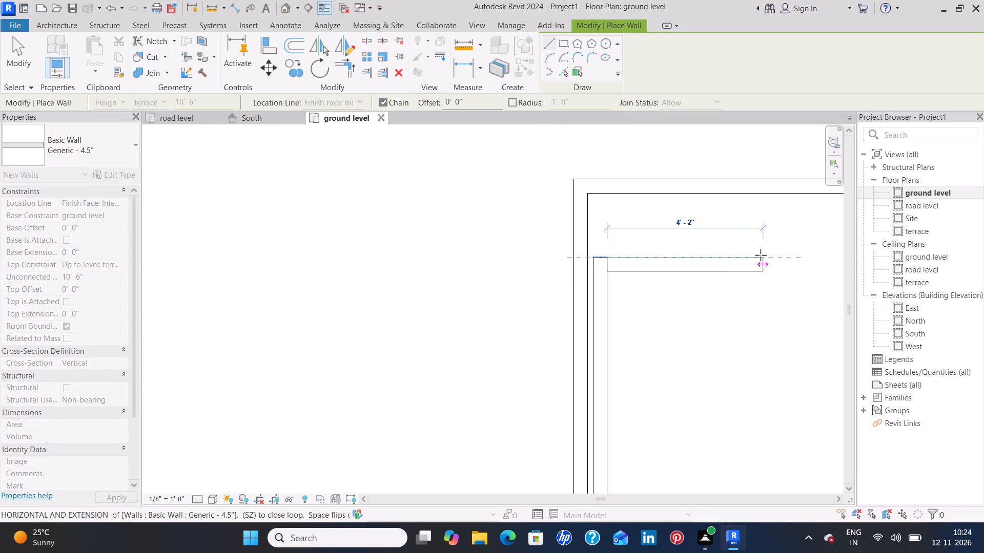
{"action": "left_click", "coordinate": [761, 255]}
{"action": "left_click", "coordinate": [760, 196]}
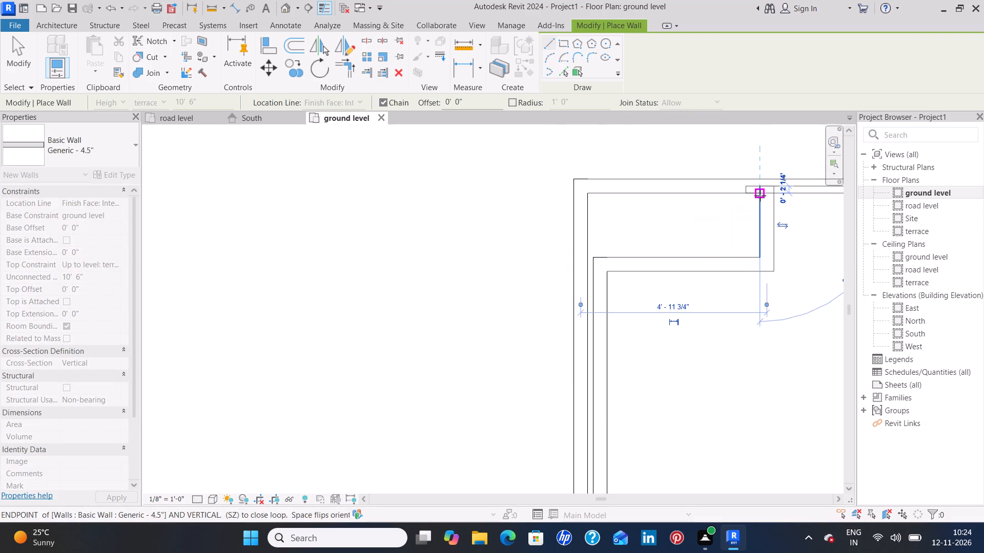
{"action": "key", "text": "Escape"}
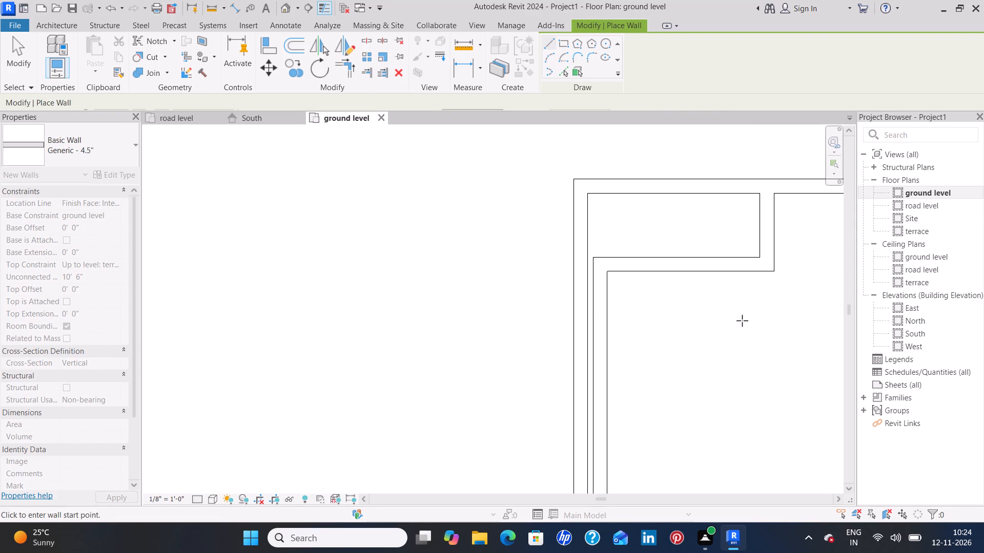
Draw a Generic - 4.5" wall about 1' 8 5/8" long from the inner vertical wall's north end to the southeast space's north wall.
{"action": "scroll", "coordinate": [742, 321], "scroll_direction": "down", "scroll_amount": 16}
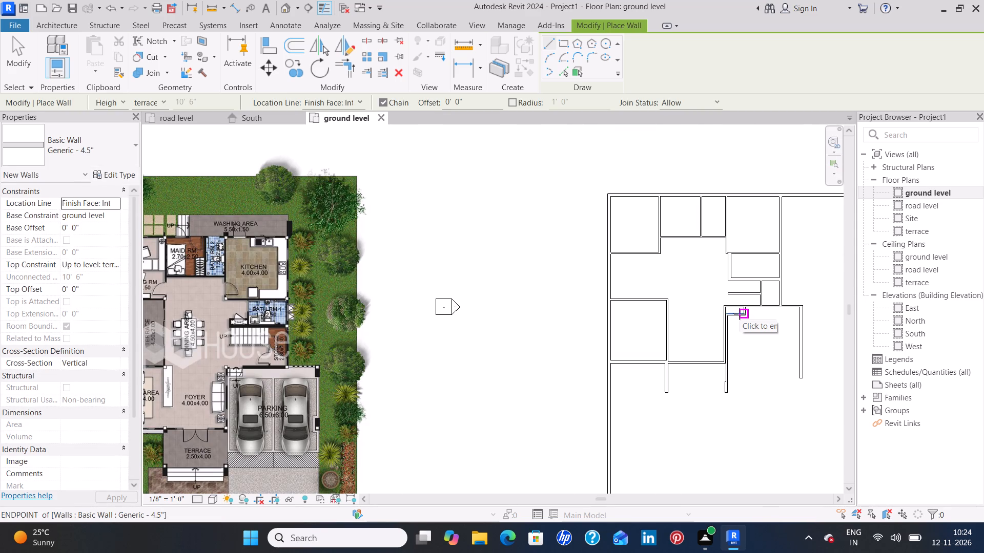
{"action": "scroll", "coordinate": [211, 395], "scroll_direction": "up", "scroll_amount": 10}
{"action": "scroll", "coordinate": [232, 339], "scroll_direction": "down", "scroll_amount": 9}
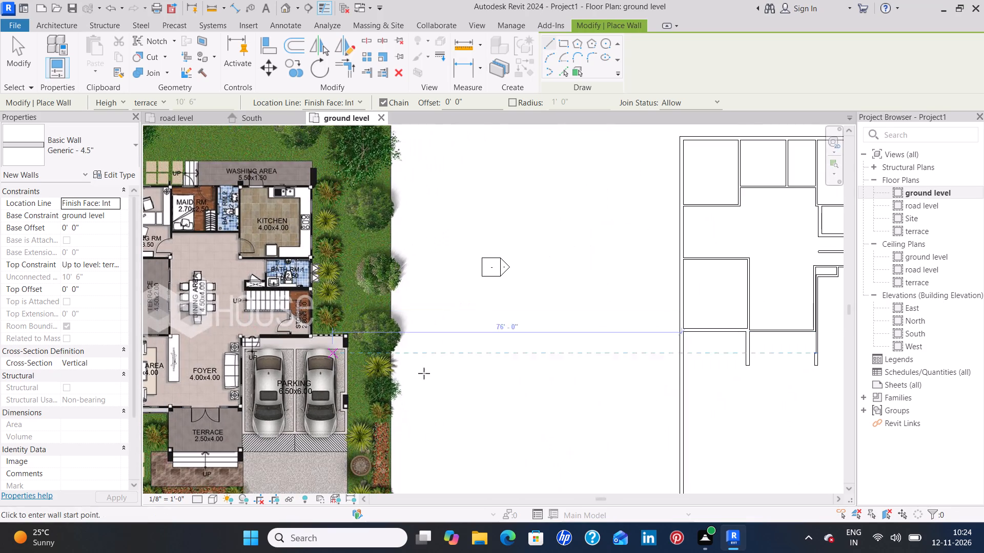
{"action": "scroll", "coordinate": [790, 305], "scroll_direction": "up", "scroll_amount": 6}
{"action": "middle_click_drag", "start_coordinate": [772, 305], "coordinate": [464, 388]}
{"action": "scroll", "coordinate": [607, 326], "scroll_direction": "up", "scroll_amount": 5}
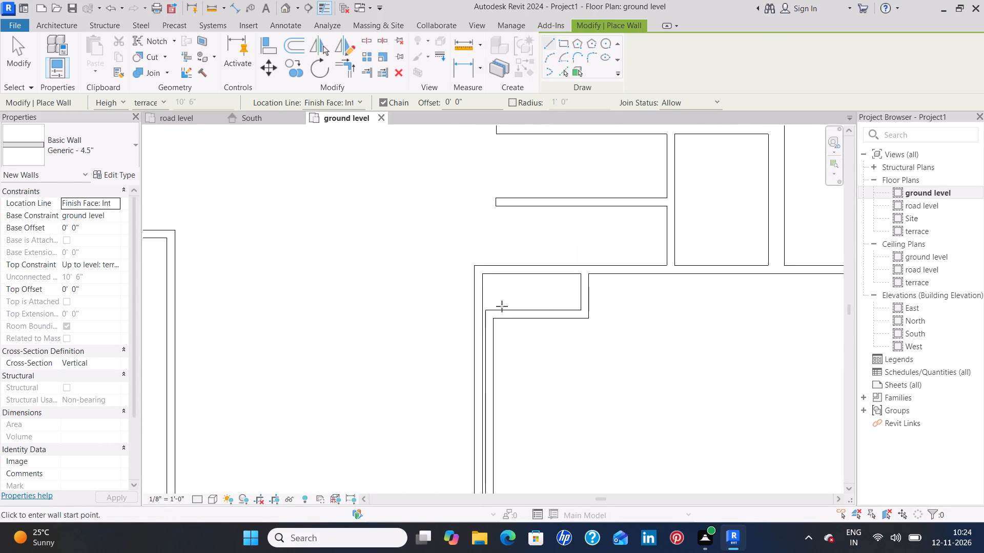
{"action": "scroll", "coordinate": [499, 315], "scroll_direction": "up", "scroll_amount": 3}
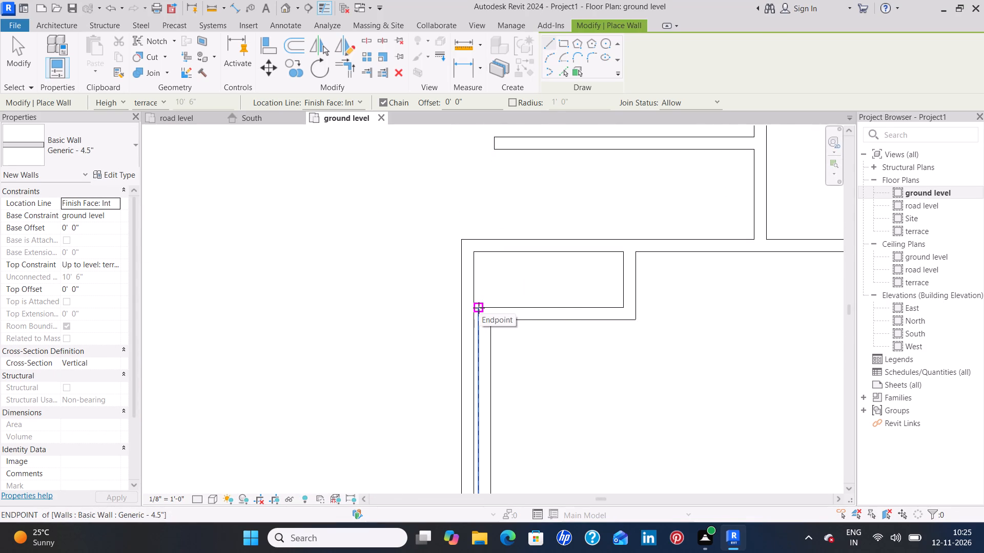
{"action": "left_click", "coordinate": [479, 308]}
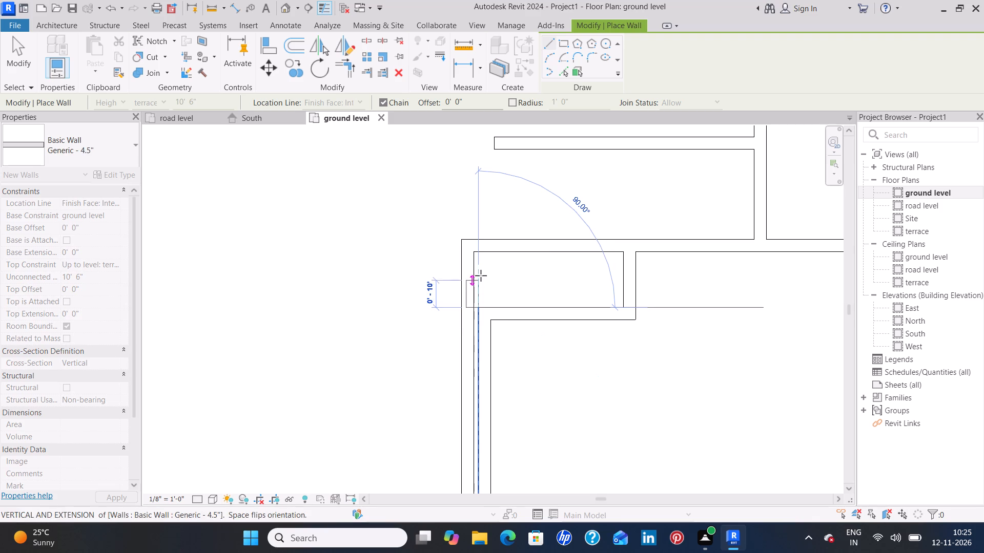
{"action": "key", "text": "space"}
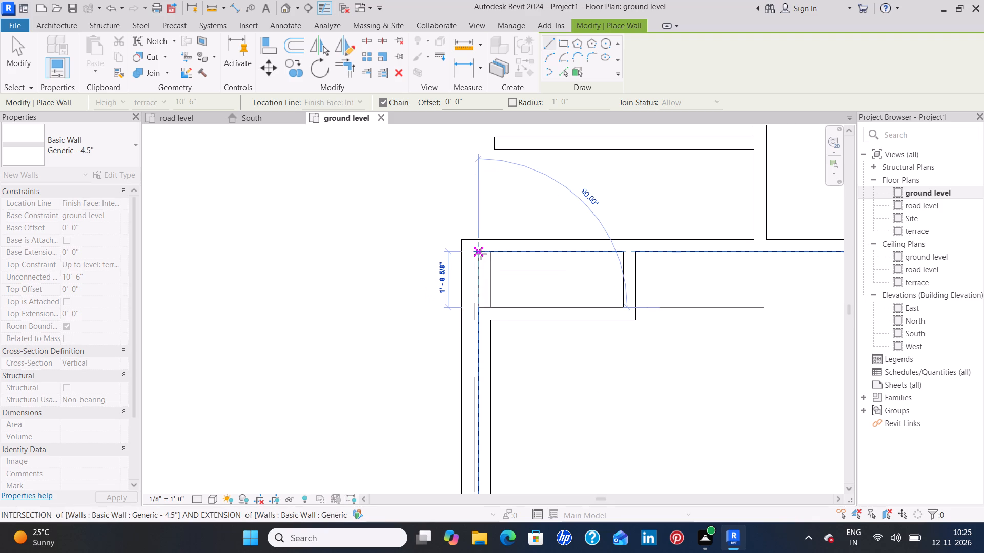
{"action": "left_click", "coordinate": [481, 254]}
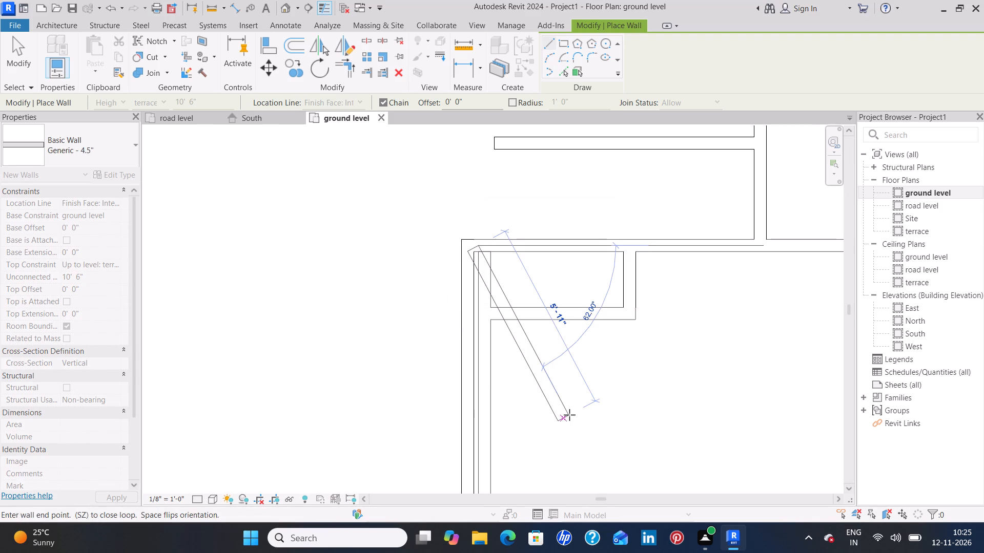
{"action": "key", "text": "Escape"}
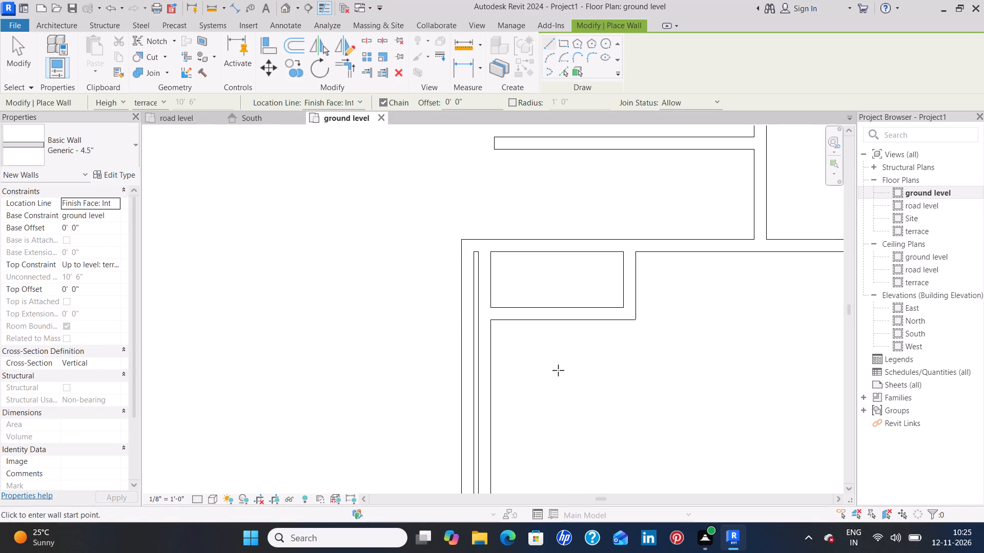
{"action": "key", "text": "Escape"}
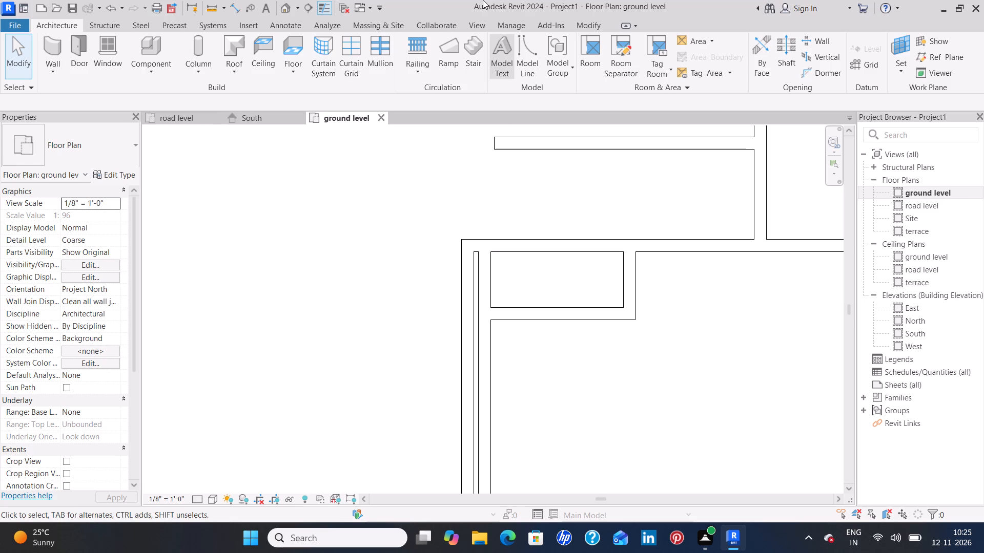
Add linear dimensions for the inside width and depth of the small enclosure at the southeast space's northwest corner.
{"action": "left_click", "coordinate": [235, 7]}
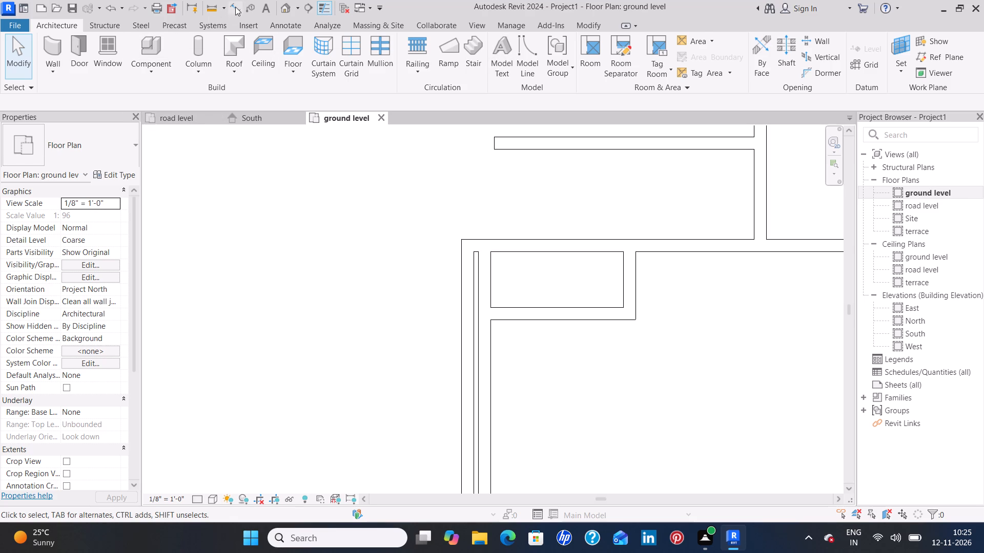
{"action": "left_click", "coordinate": [579, 48]}
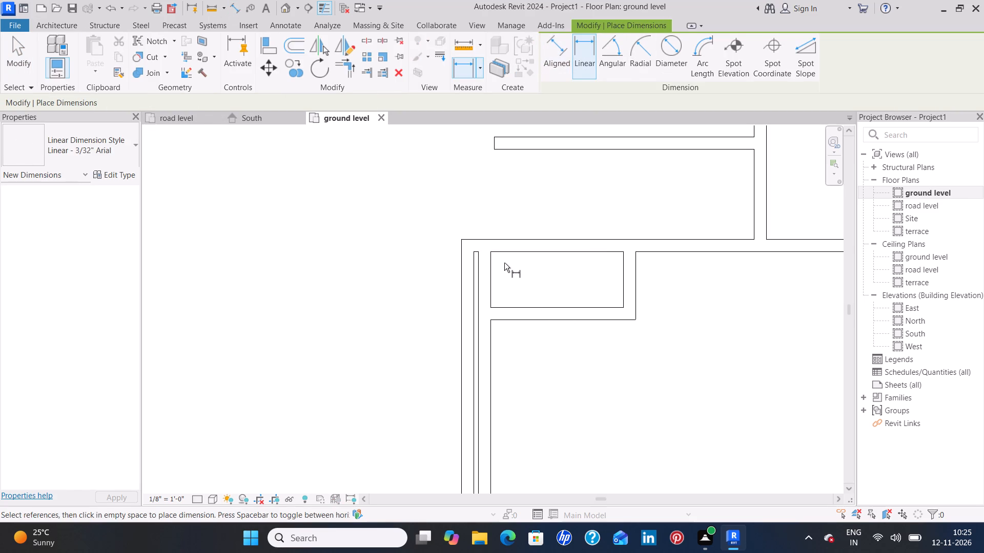
{"action": "left_click", "coordinate": [489, 252]}
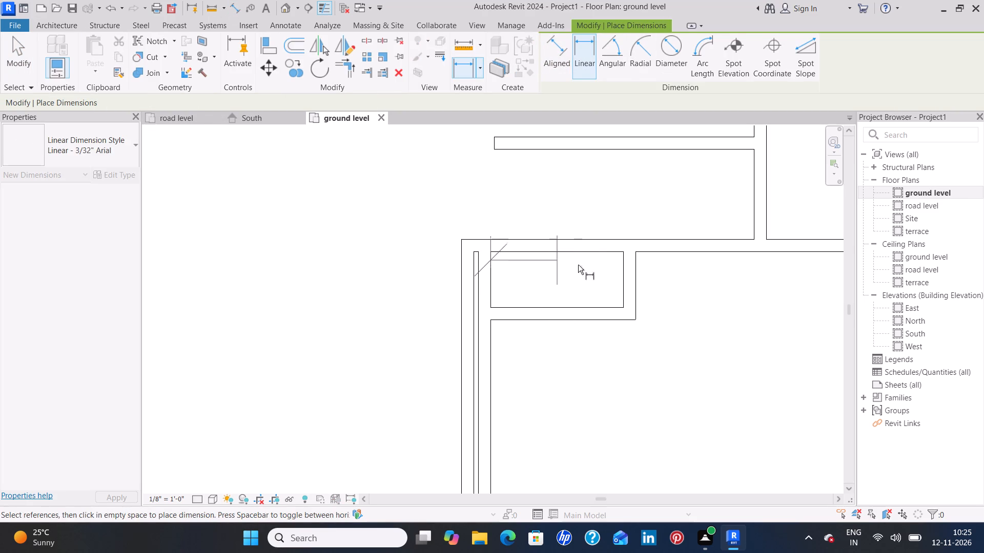
{"action": "left_click", "coordinate": [623, 252]}
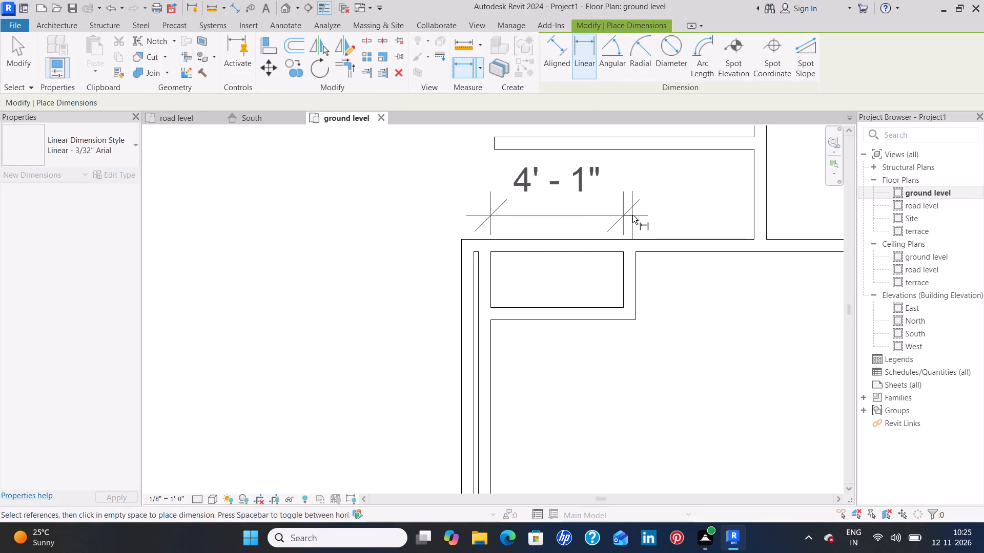
{"action": "left_click", "coordinate": [632, 215]}
{"action": "left_click", "coordinate": [623, 251]}
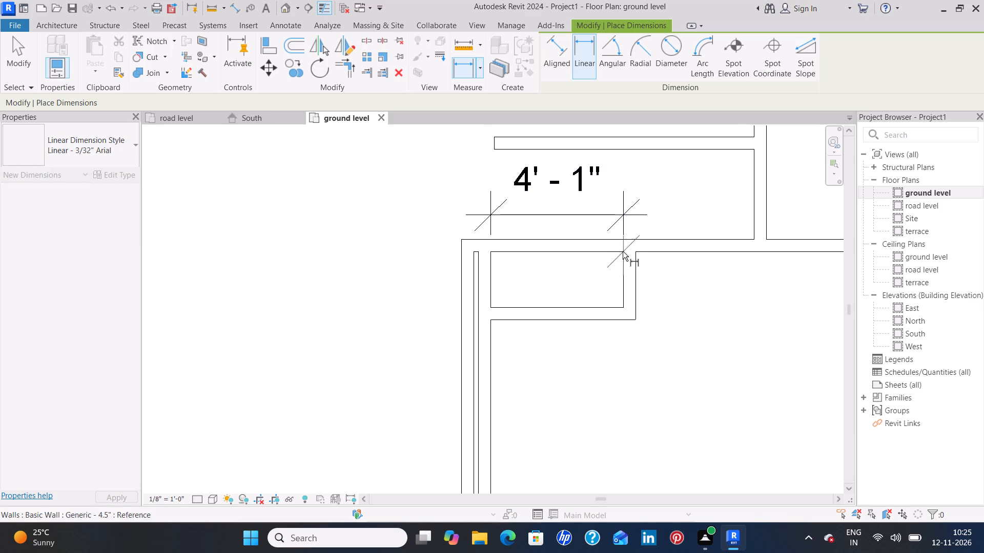
{"action": "left_click", "coordinate": [623, 307]}
{"action": "left_click", "coordinate": [694, 302]}
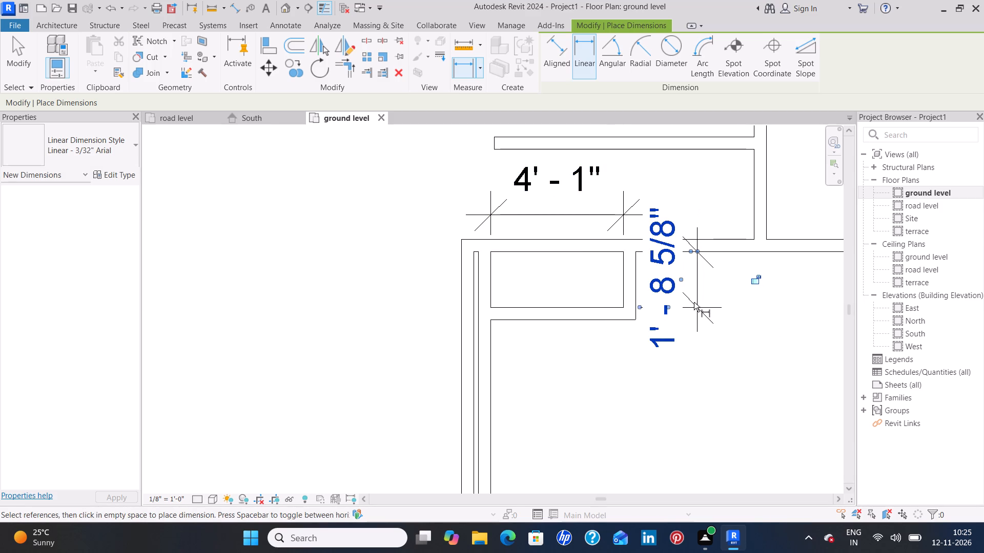
{"action": "key", "text": "Escape"}
{"action": "key", "text": "Escape"}
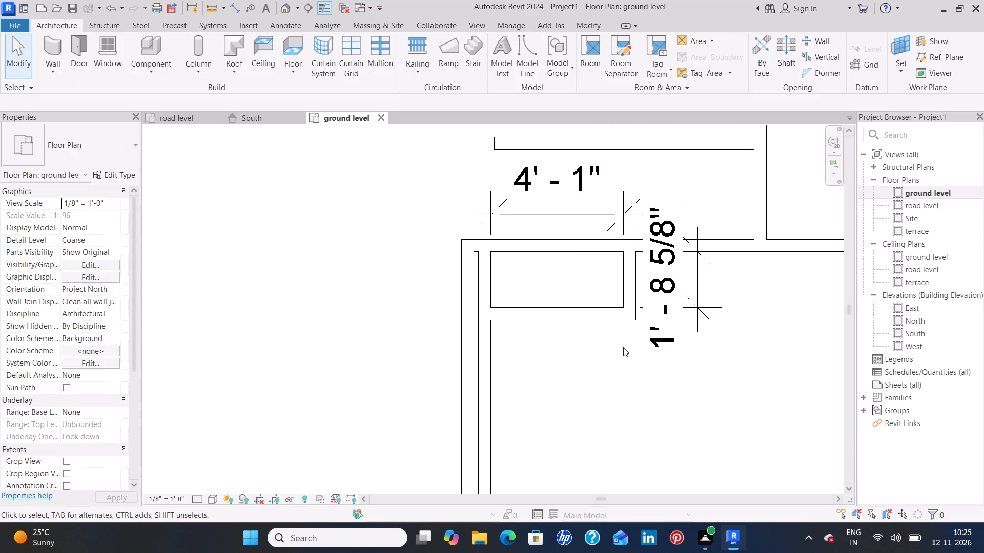
Set the small enclosure's inside depth to 2' by moving its south wall.
{"action": "left_click", "coordinate": [572, 321]}
{"action": "left_click", "coordinate": [683, 281]}
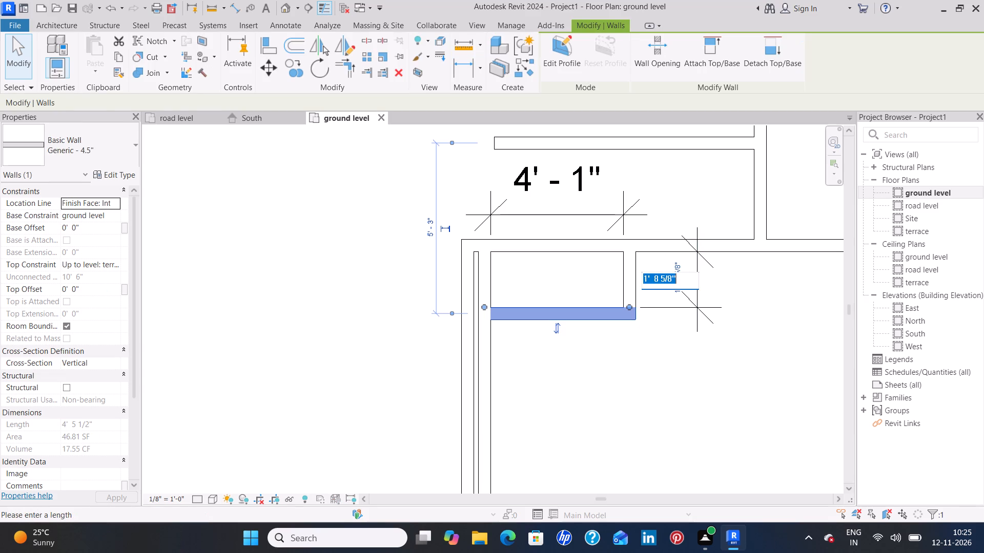
{"action": "key", "text": "BackSpace"}
{"action": "type", "text": "2'"}
{"action": "key", "text": "Return"}
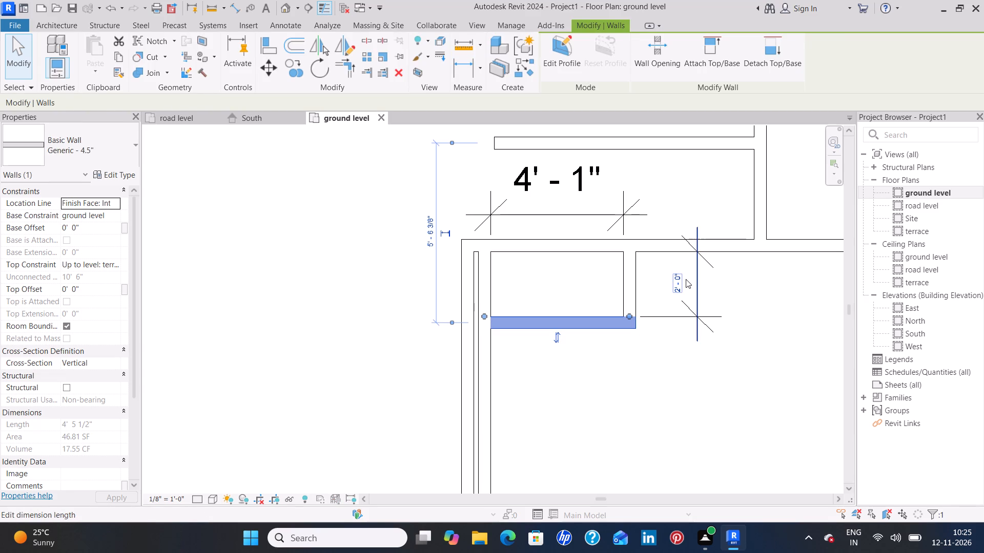
{"action": "left_click", "coordinate": [643, 466]}
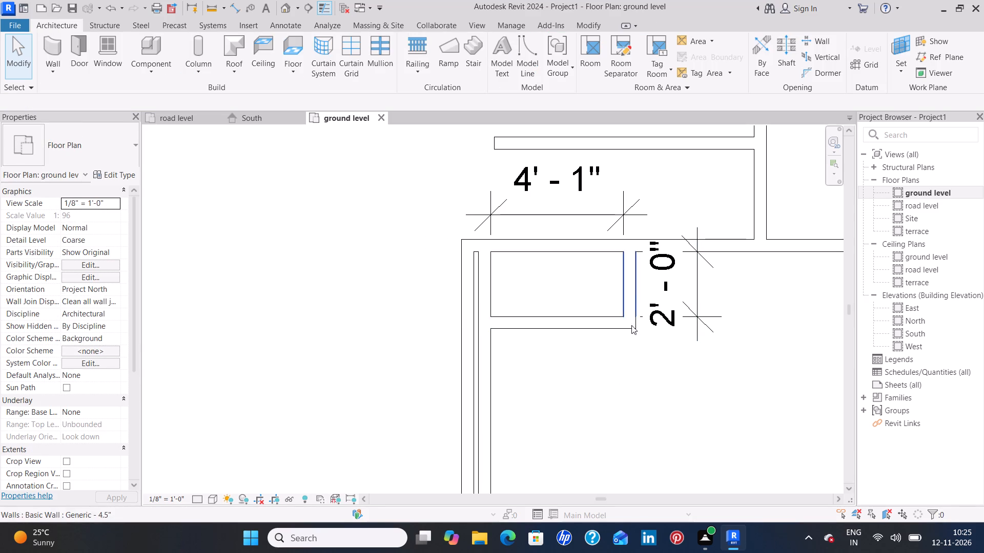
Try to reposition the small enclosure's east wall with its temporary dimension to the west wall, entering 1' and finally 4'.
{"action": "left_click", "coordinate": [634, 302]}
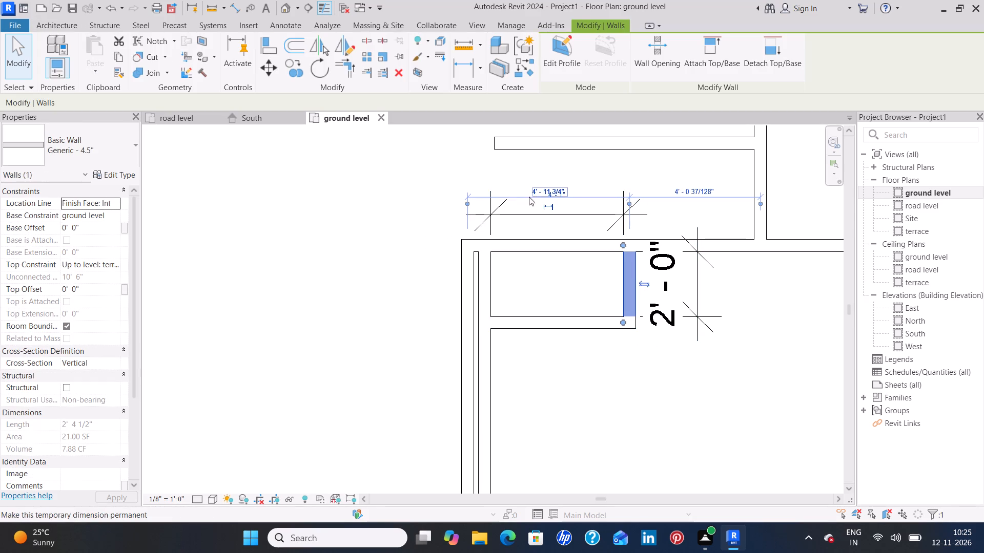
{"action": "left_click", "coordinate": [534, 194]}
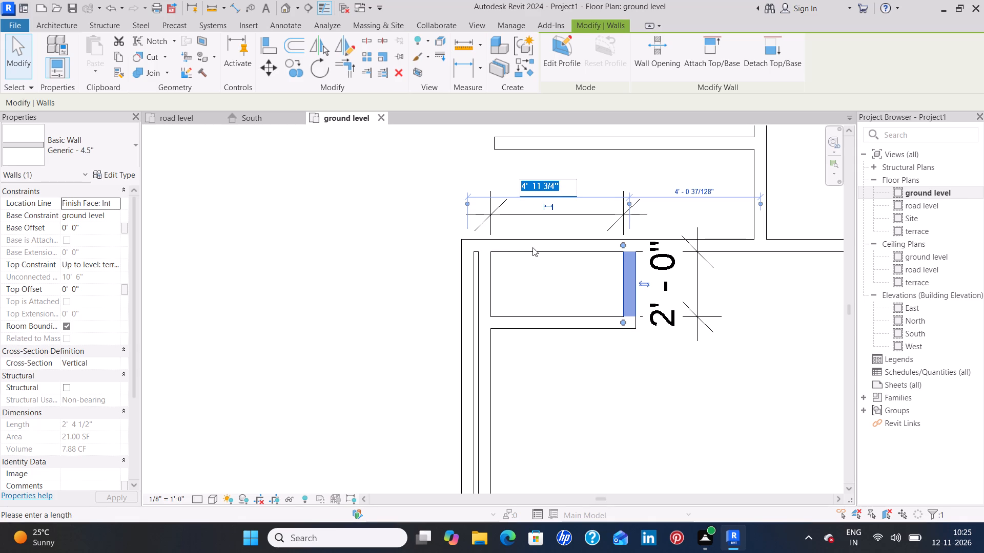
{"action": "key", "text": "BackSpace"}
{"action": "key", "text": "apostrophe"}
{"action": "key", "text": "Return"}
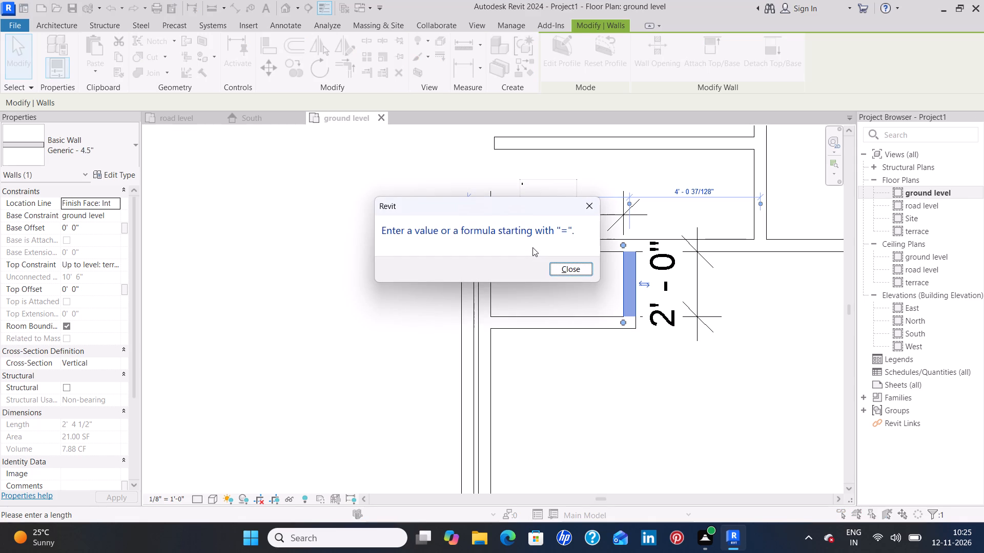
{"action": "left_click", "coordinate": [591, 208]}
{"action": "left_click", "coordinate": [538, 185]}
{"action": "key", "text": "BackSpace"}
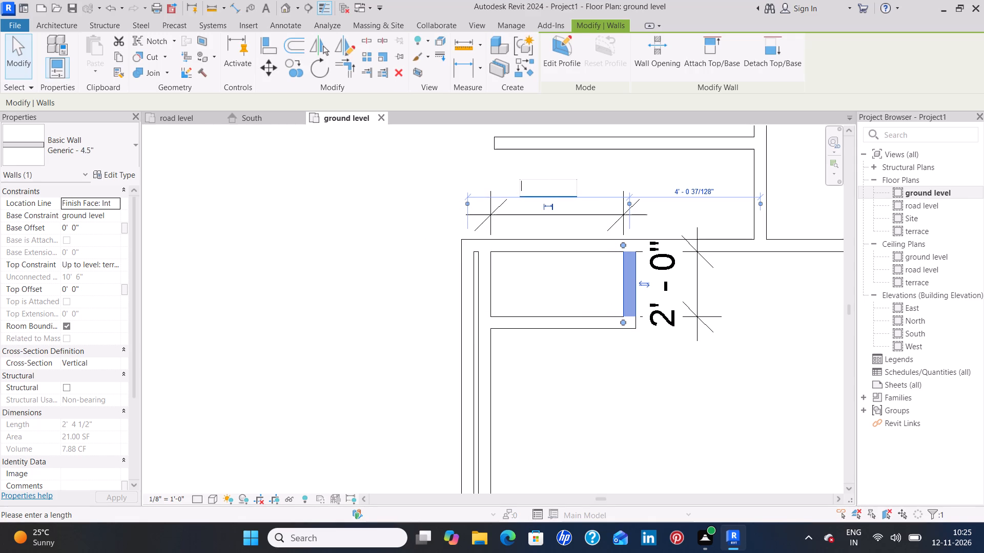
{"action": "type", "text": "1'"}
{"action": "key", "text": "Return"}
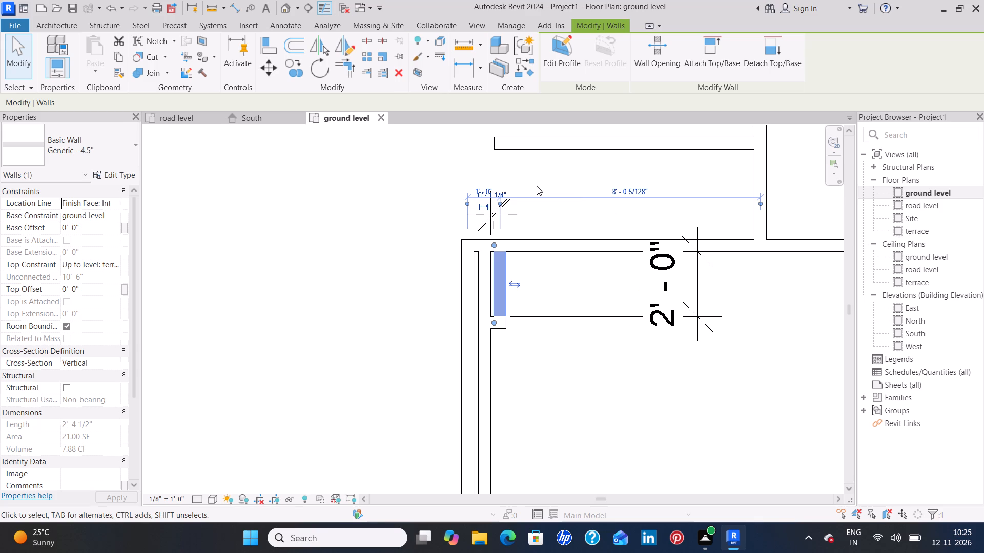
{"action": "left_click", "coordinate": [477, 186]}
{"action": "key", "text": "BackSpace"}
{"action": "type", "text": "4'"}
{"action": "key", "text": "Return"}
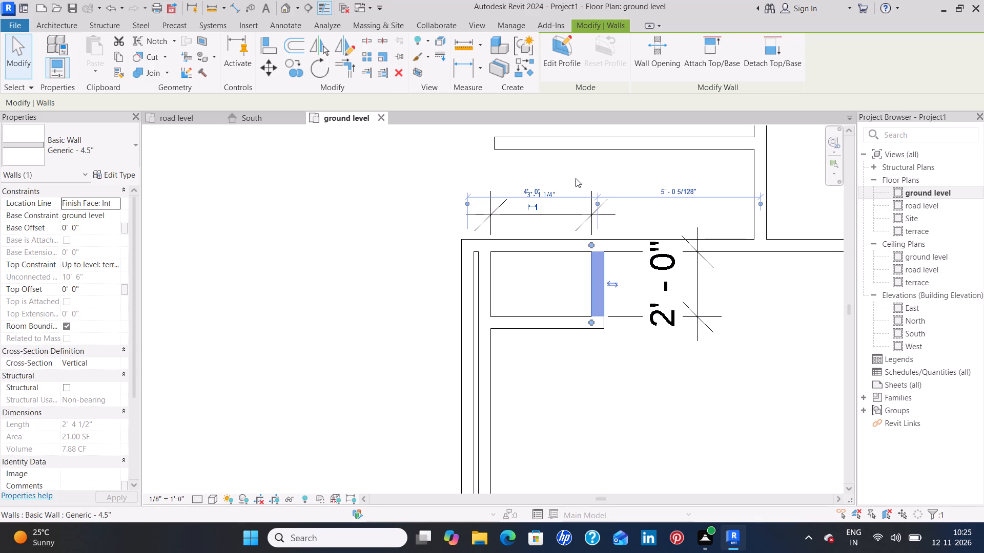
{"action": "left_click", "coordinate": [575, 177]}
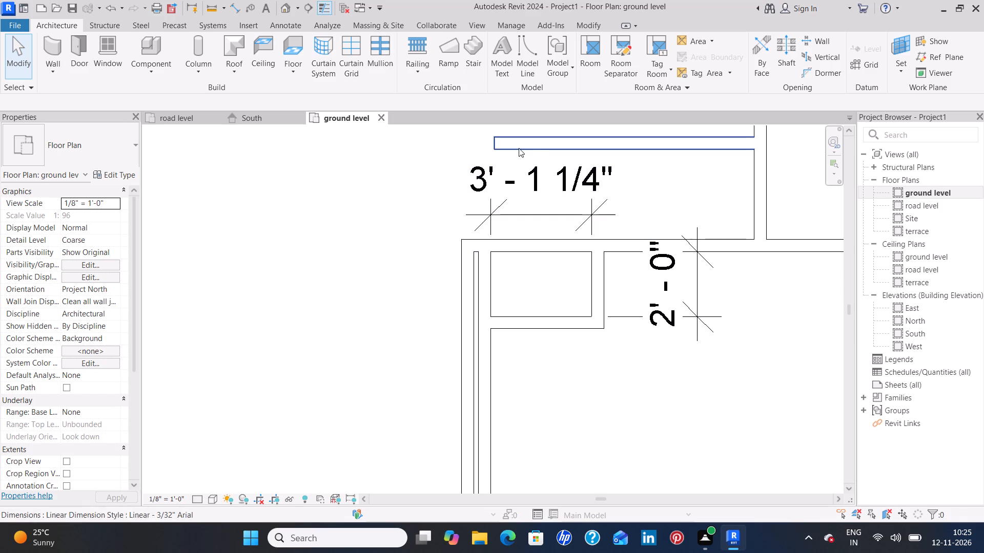
Set the small enclosure's inside width to 4' by moving its short east wall.
{"action": "left_click", "coordinate": [587, 294]}
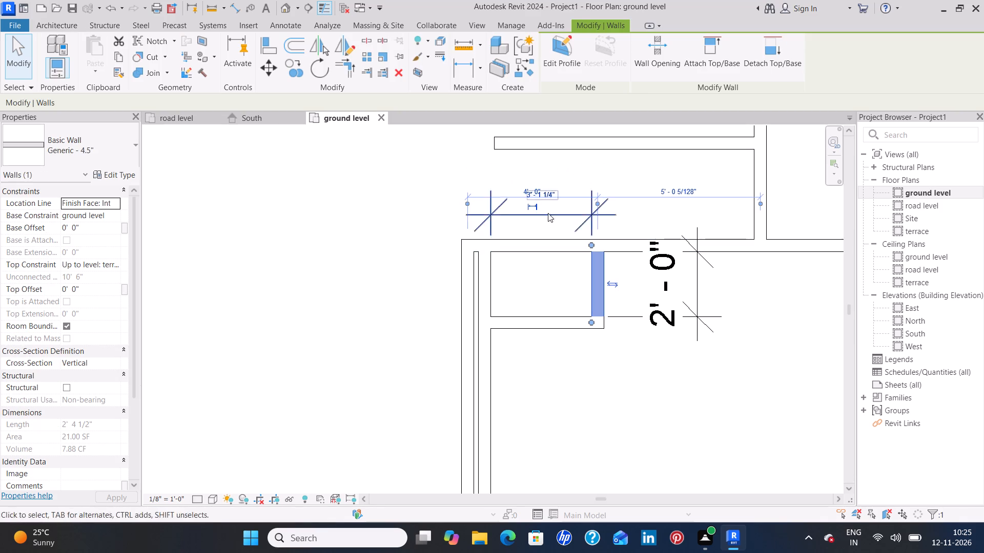
{"action": "left_click", "coordinate": [557, 194]}
{"action": "key", "text": "BackSpace"}
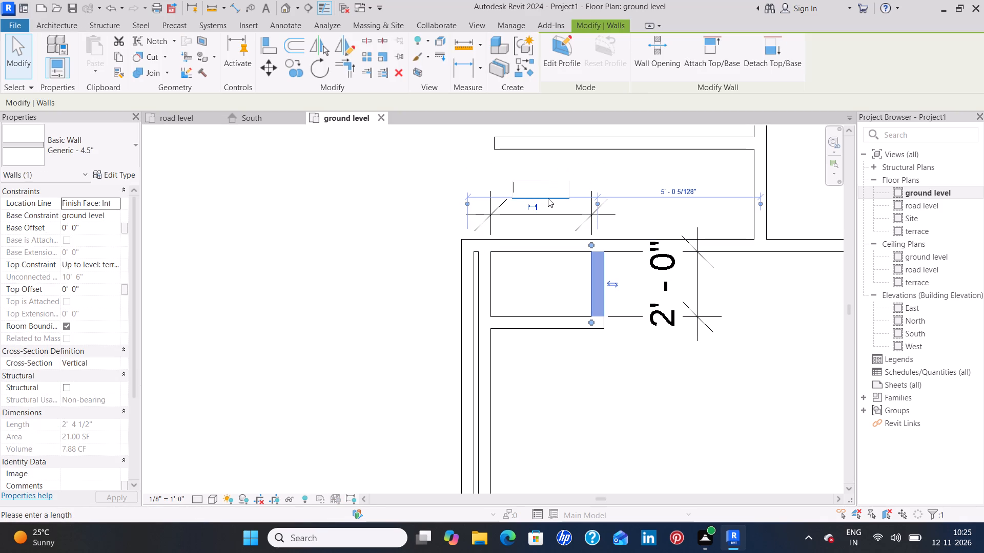
{"action": "type", "text": "4'"}
{"action": "key", "text": "Return"}
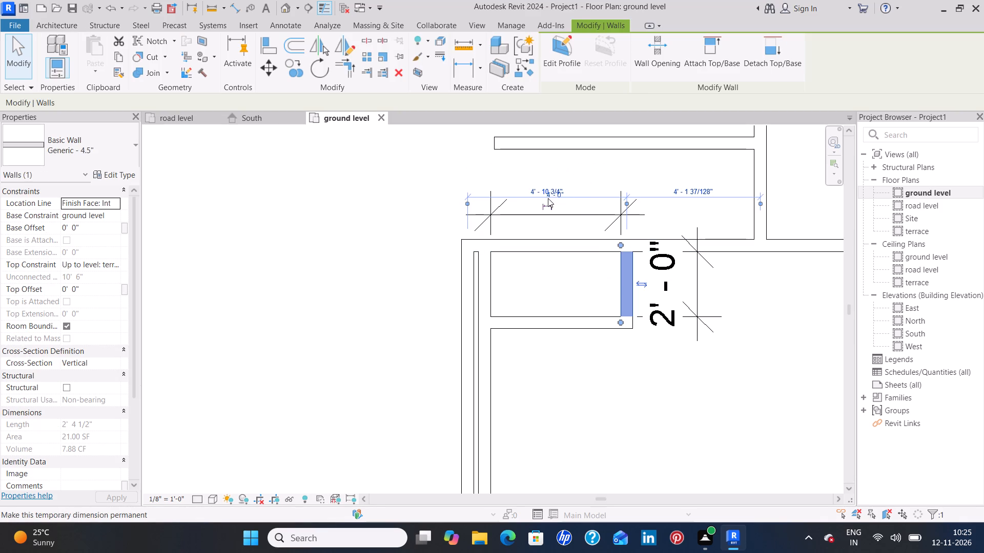
{"action": "left_click", "coordinate": [667, 180]}
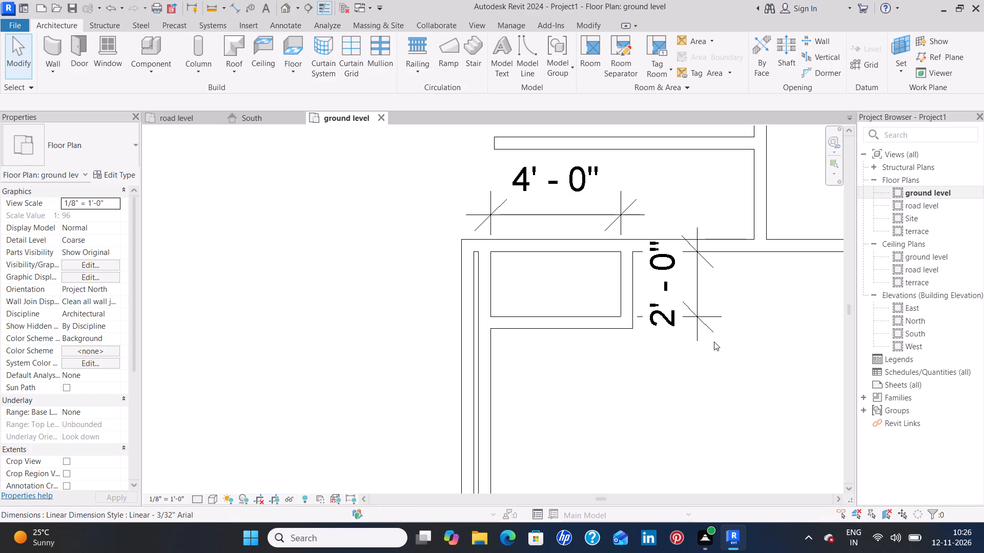
Delete the depth and width dimensions of the small enclosure.
{"action": "left_click", "coordinate": [657, 328]}
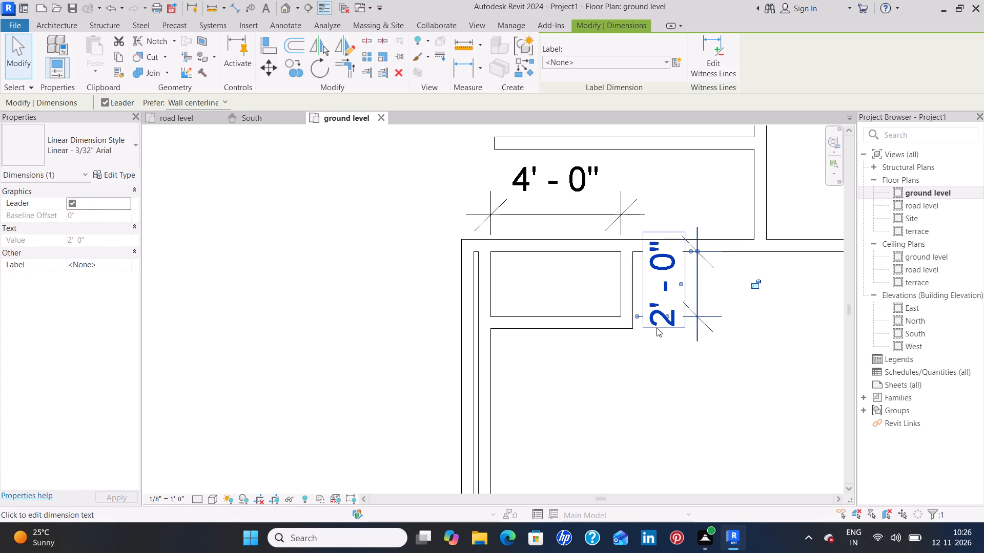
{"action": "key", "text": "Delete"}
{"action": "left_click", "coordinate": [587, 194]}
{"action": "key", "text": "Delete"}
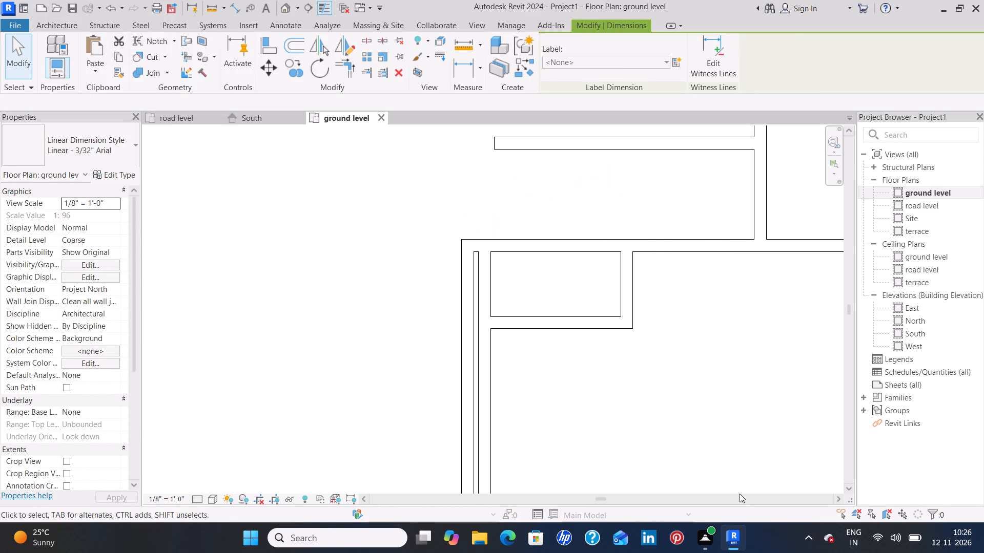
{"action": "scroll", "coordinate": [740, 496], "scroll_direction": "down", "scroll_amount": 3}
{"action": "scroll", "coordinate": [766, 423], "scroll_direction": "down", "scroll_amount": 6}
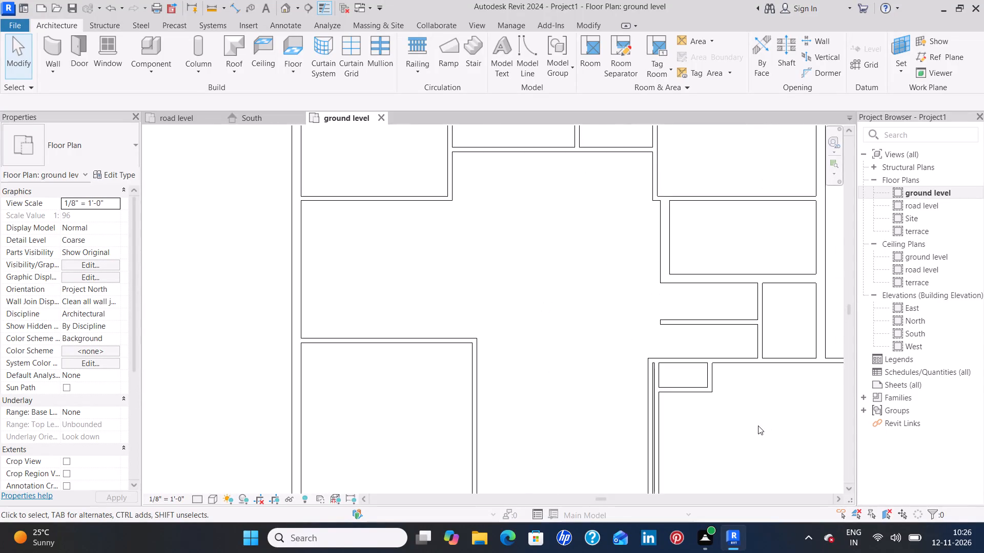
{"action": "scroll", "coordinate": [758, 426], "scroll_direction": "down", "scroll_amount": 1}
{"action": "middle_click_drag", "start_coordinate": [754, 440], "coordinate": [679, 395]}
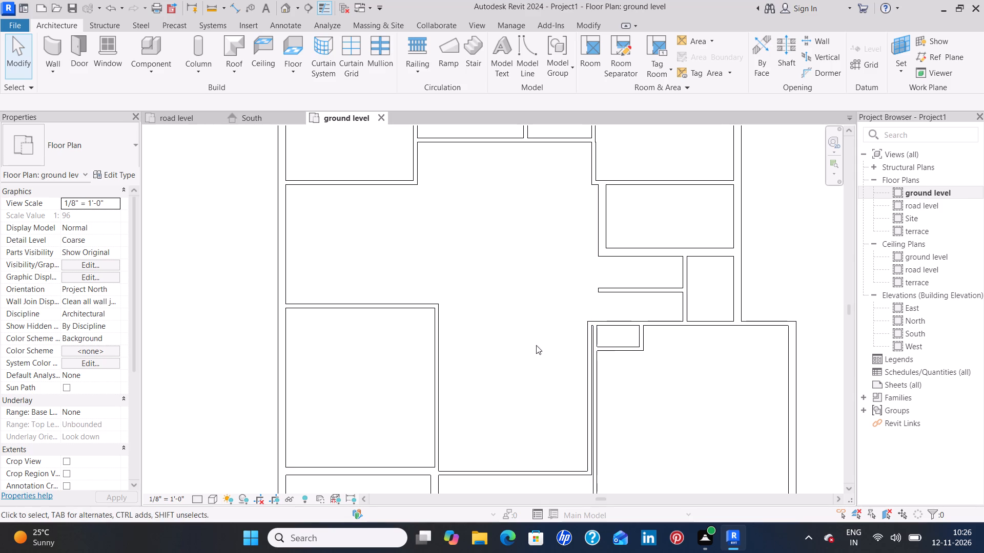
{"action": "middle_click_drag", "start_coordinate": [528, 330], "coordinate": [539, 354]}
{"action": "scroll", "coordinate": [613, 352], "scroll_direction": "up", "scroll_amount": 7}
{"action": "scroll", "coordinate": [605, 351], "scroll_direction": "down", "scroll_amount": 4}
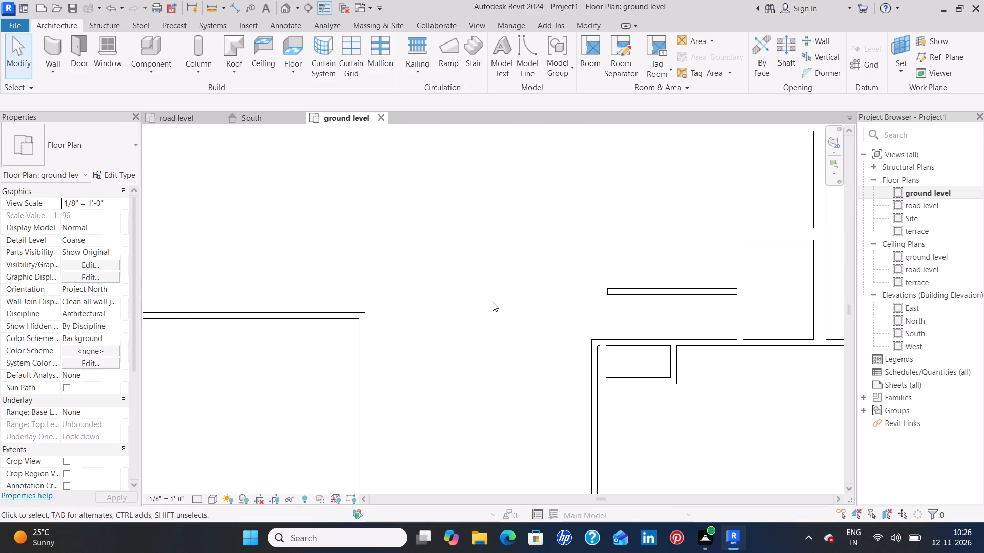
Nudge the short 4' long, 4.5" wall west so it lines up flush with the wall directly north of it.
{"action": "scroll", "coordinate": [493, 302], "scroll_direction": "down", "scroll_amount": 3}
{"action": "middle_click_drag", "start_coordinate": [493, 304], "coordinate": [518, 353]}
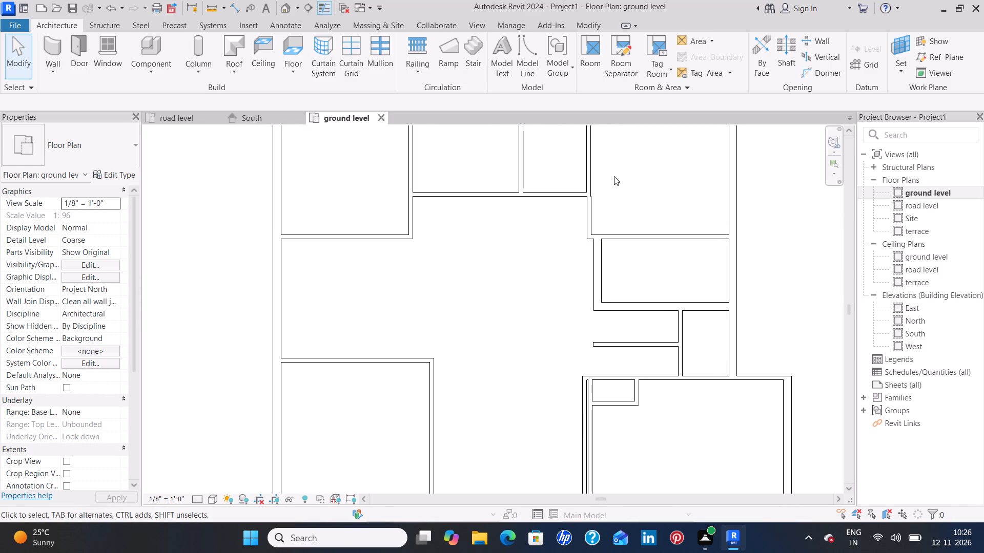
{"action": "scroll", "coordinate": [586, 218], "scroll_direction": "up", "scroll_amount": 7}
{"action": "middle_click_drag", "start_coordinate": [653, 185], "coordinate": [609, 331]}
{"action": "left_click", "coordinate": [551, 357]}
{"action": "scroll", "coordinate": [571, 296], "scroll_direction": "up", "scroll_amount": 4}
{"action": "scroll", "coordinate": [648, 278], "scroll_direction": "up", "scroll_amount": 3}
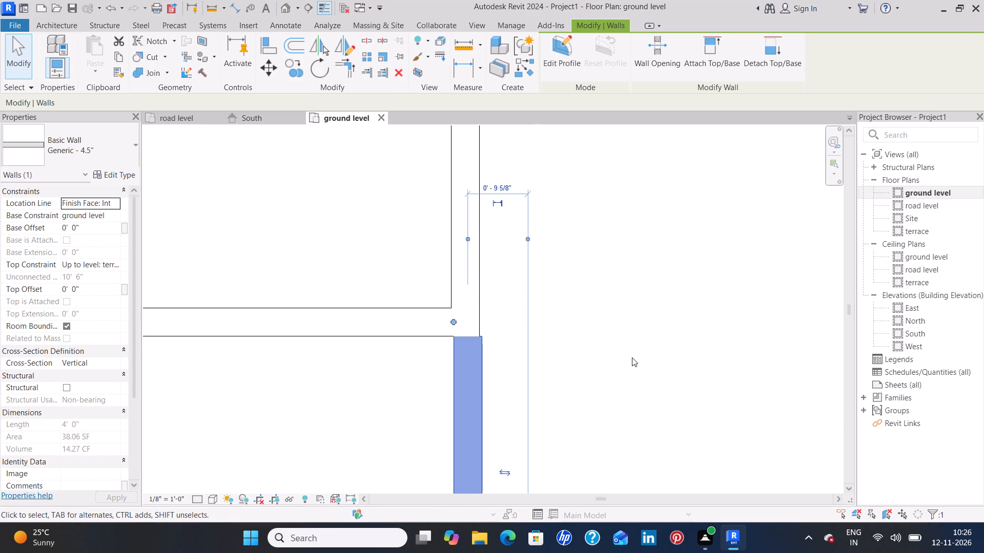
{"action": "key", "text": "Left"}
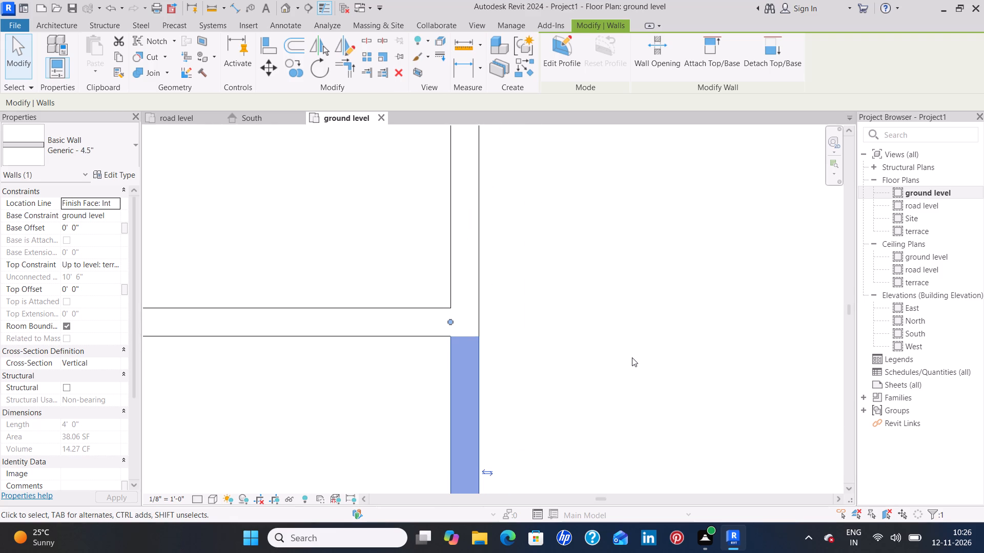
{"action": "left_click", "coordinate": [632, 357]}
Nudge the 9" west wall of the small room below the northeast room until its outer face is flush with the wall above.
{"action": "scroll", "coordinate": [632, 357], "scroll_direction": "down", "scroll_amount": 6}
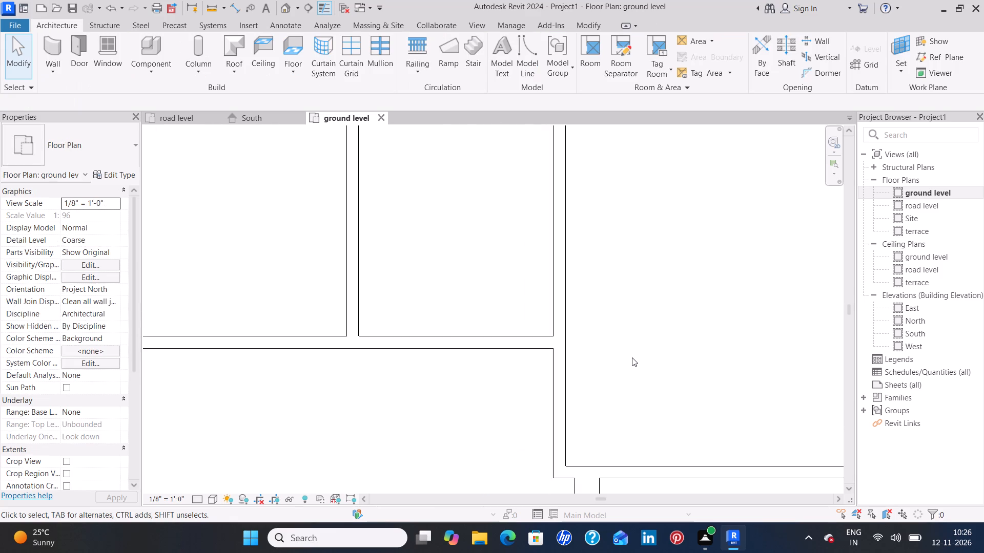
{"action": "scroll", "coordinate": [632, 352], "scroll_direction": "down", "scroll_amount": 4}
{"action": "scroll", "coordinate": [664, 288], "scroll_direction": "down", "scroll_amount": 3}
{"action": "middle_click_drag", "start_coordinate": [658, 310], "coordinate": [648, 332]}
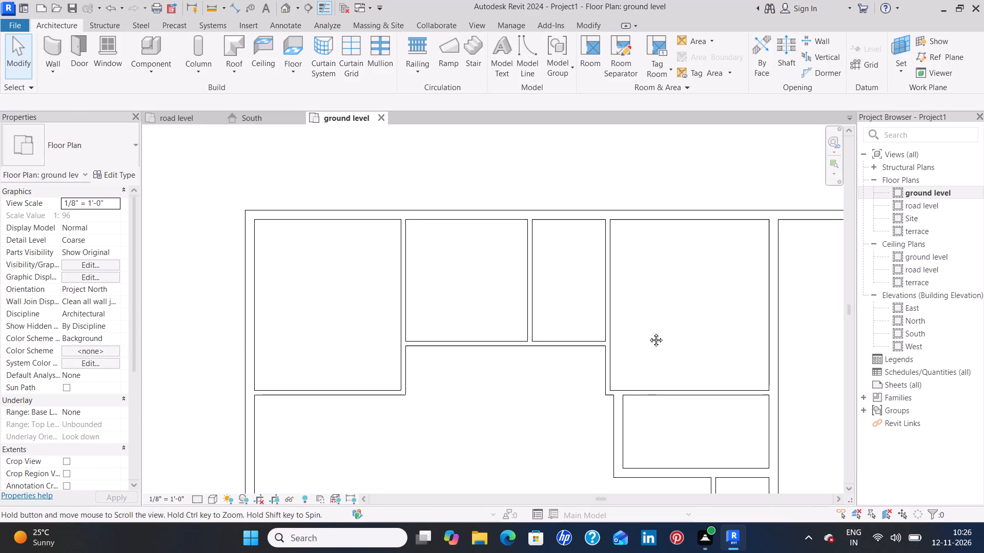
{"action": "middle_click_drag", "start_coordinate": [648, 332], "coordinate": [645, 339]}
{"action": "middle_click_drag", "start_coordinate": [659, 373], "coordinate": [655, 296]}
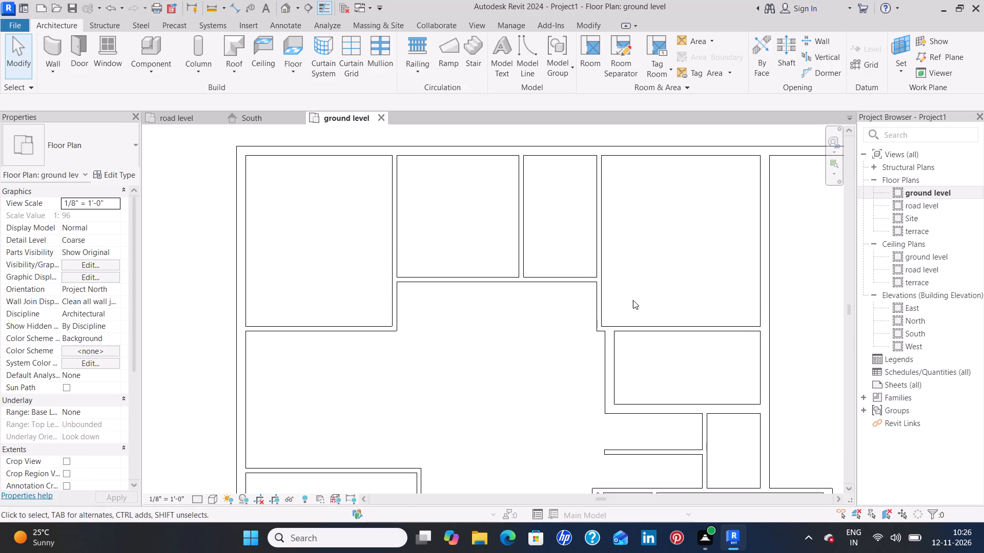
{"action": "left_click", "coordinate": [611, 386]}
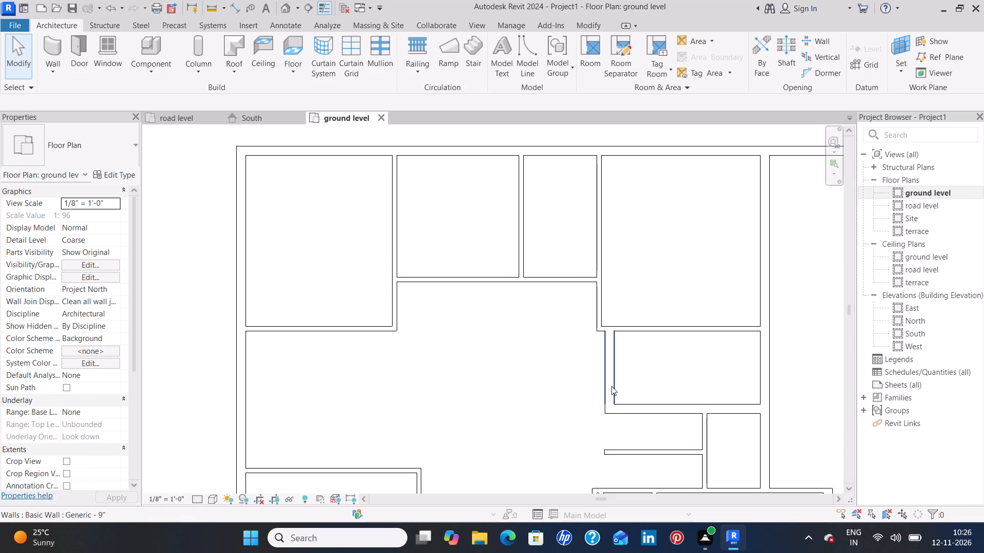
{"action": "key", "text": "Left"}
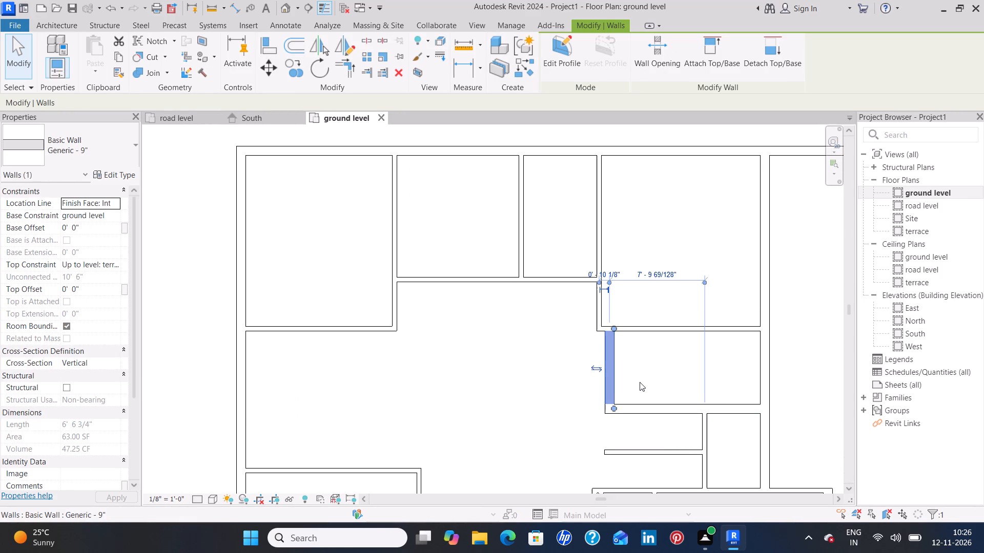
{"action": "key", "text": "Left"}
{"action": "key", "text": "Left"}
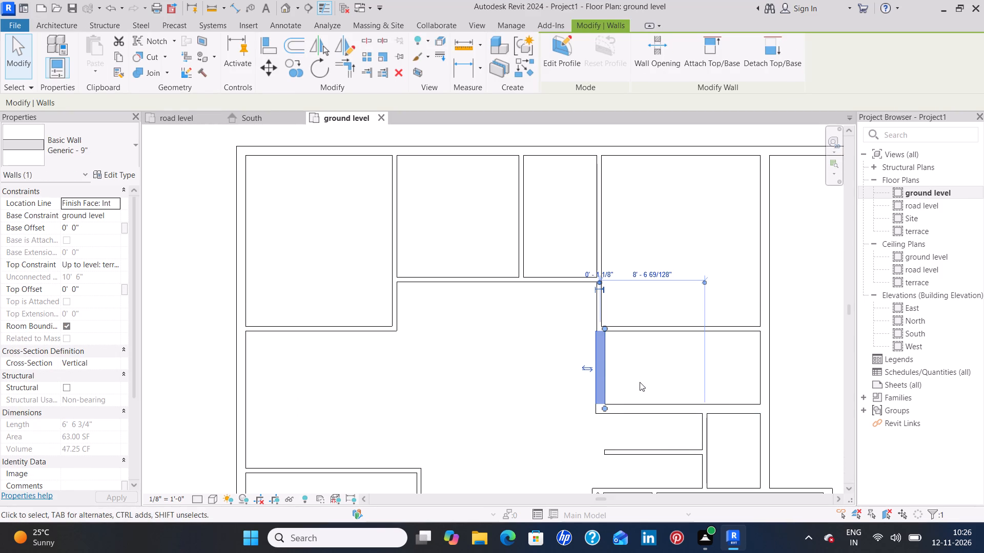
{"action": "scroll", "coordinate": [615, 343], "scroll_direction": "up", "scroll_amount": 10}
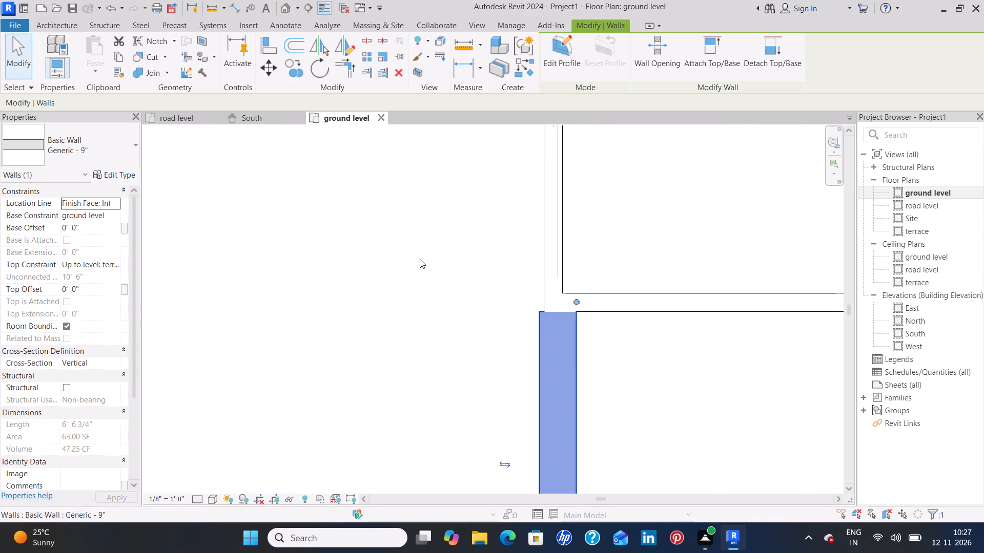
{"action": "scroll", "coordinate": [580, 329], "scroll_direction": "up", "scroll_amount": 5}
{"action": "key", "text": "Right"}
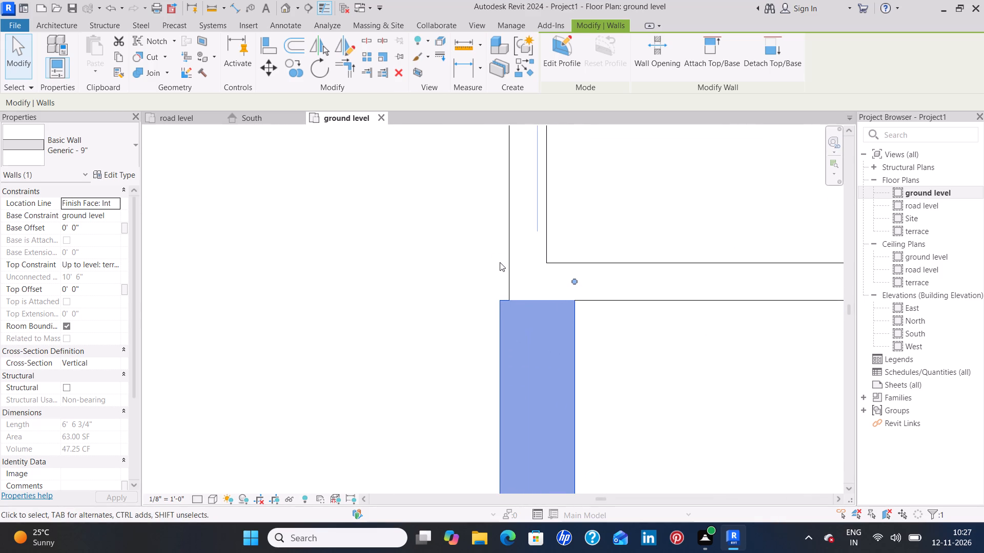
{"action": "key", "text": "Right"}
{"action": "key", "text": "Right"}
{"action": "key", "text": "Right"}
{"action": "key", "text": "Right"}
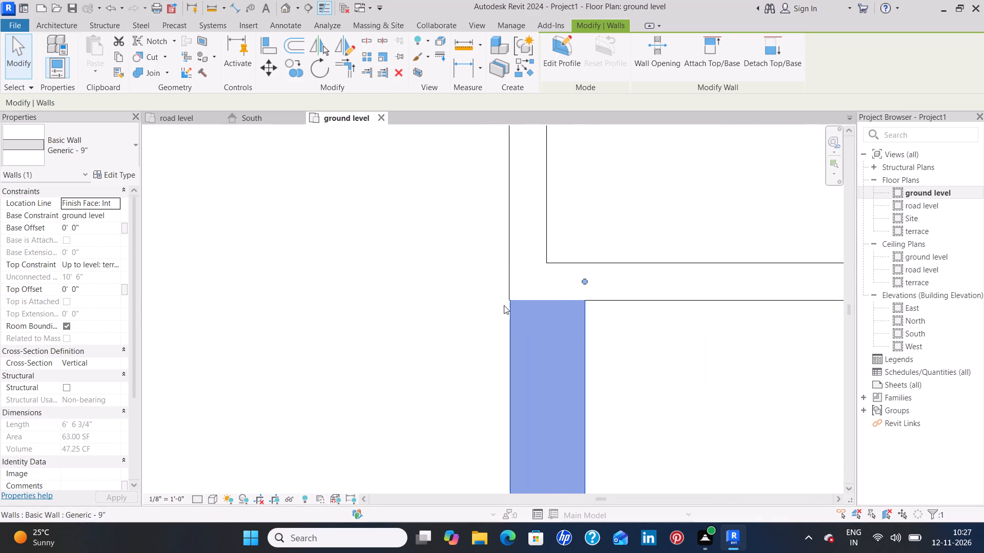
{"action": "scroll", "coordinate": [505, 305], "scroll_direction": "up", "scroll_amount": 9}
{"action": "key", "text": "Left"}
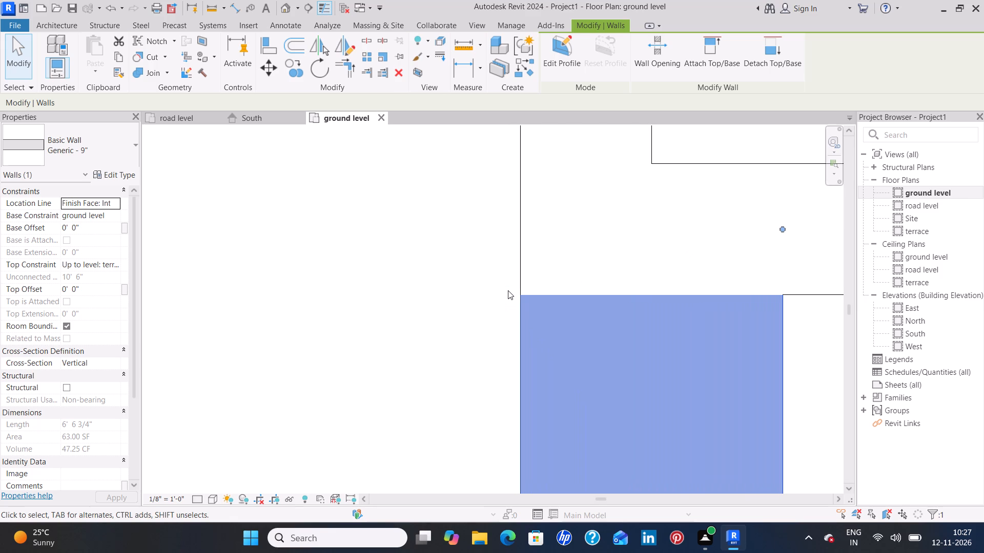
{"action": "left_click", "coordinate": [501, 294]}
Nudge the small room's 9" west wall east by about 2' 6", to 2' 8 1/4" from the 4.5" wall above.
{"action": "scroll", "coordinate": [501, 294], "scroll_direction": "down", "scroll_amount": 18}
{"action": "scroll", "coordinate": [468, 283], "scroll_direction": "down", "scroll_amount": 6}
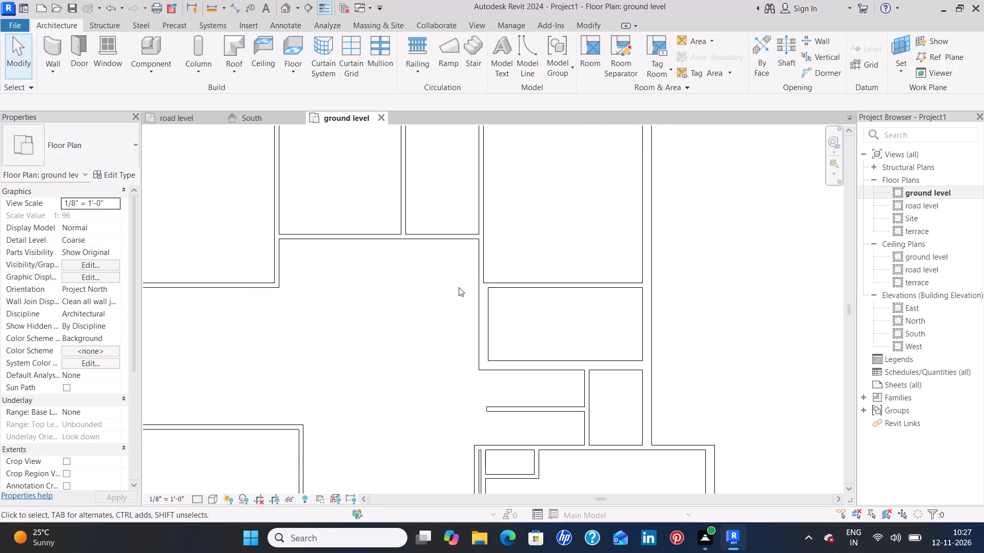
{"action": "left_click", "coordinate": [489, 309]}
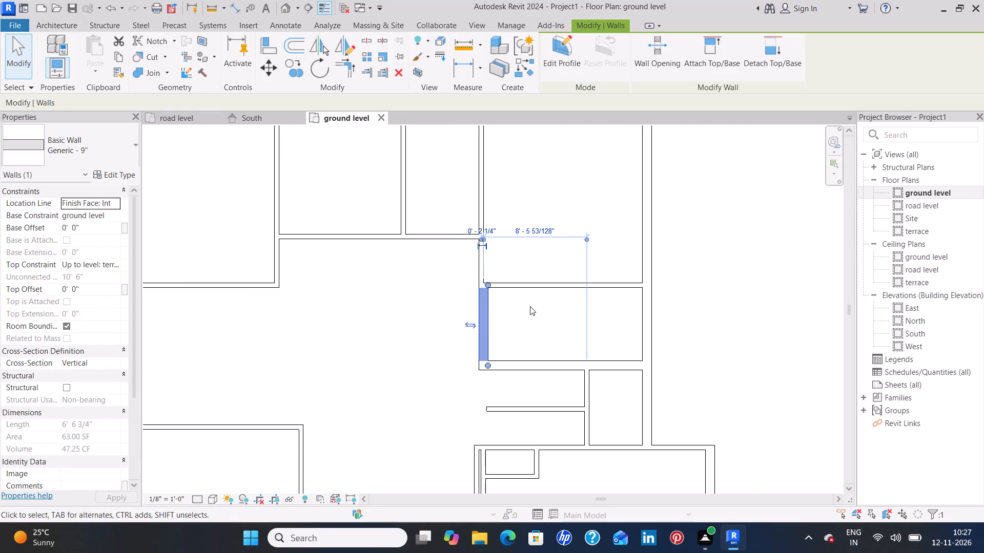
{"action": "key", "text": "Right"}
{"action": "key", "text": "Right"}
{"action": "key", "text": "Right"}
{"action": "key", "text": "Right"}
{"action": "key", "text": "Right"}
{"action": "key", "text": "Right"}
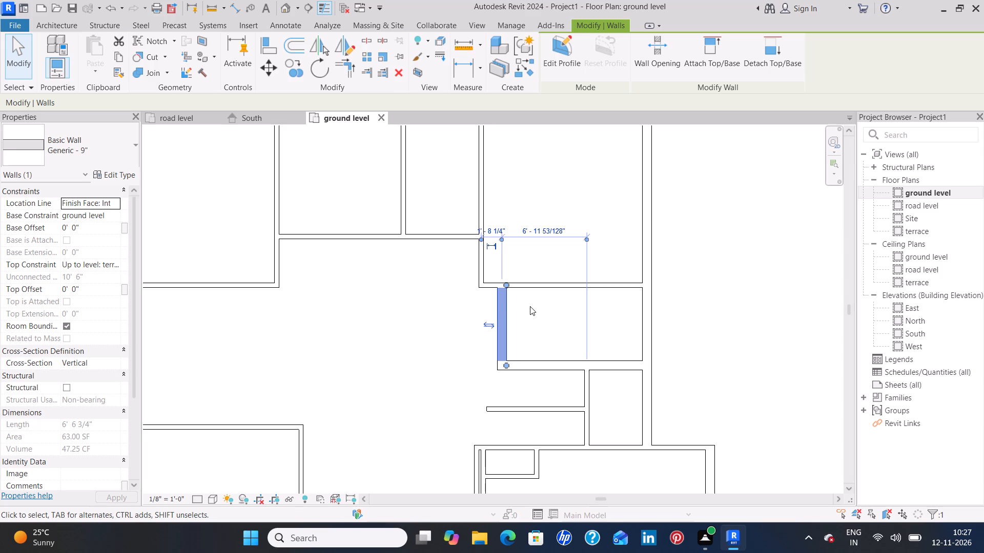
{"action": "key", "text": "Right"}
{"action": "key", "text": "Right"}
{"action": "key", "text": "Right"}
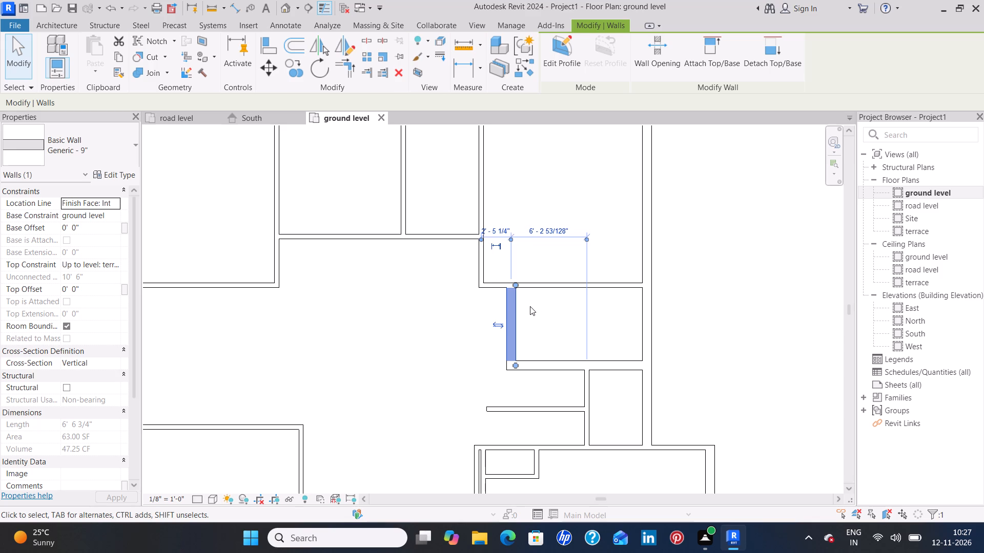
{"action": "key", "text": "Right"}
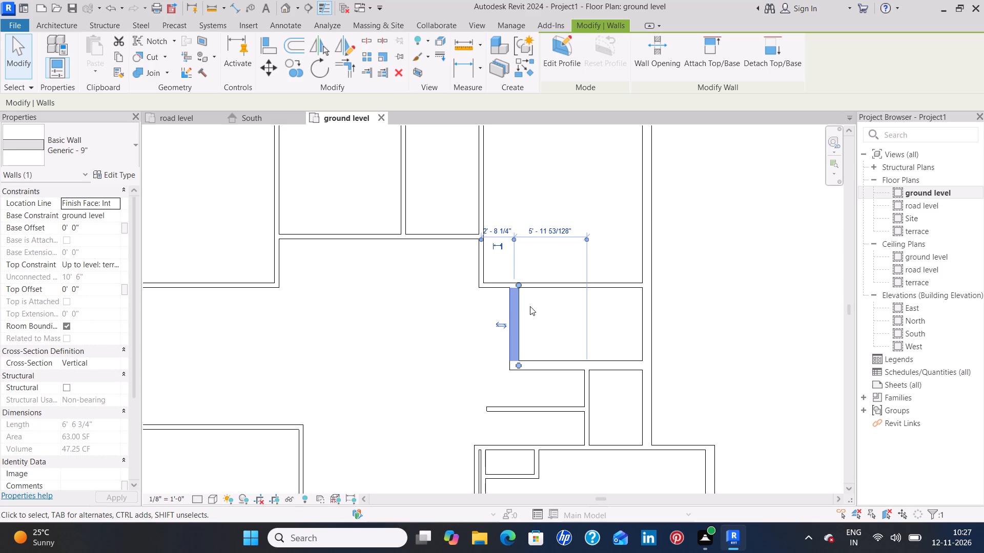
{"action": "left_click", "coordinate": [429, 342]}
Extend the small room's 9" south wall westward to line up with the free end of the 4.5" wall below it.
{"action": "left_click", "coordinate": [509, 371]}
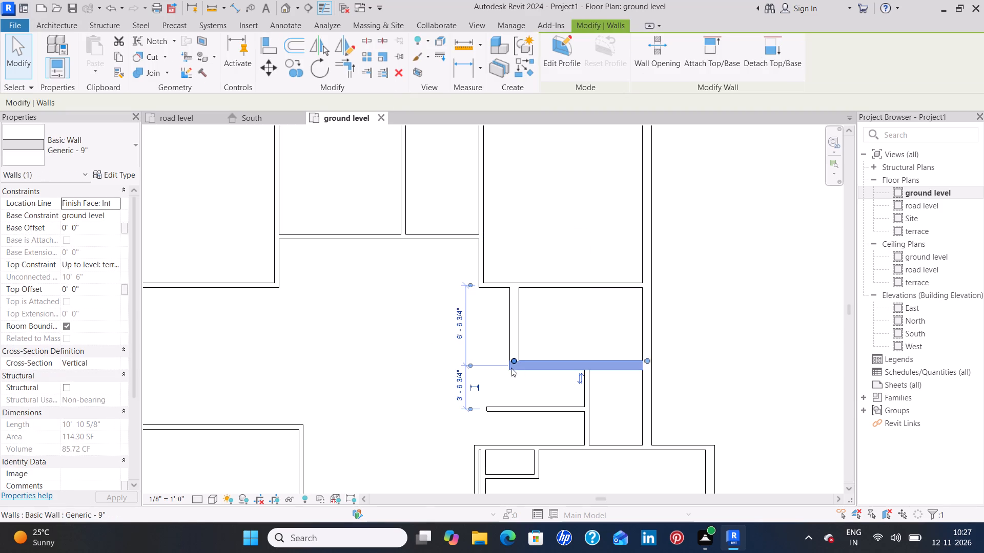
{"action": "left_click_drag", "start_coordinate": [511, 358], "coordinate": [482, 360]}
{"action": "left_click_drag", "start_coordinate": [482, 360], "coordinate": [482, 360]}
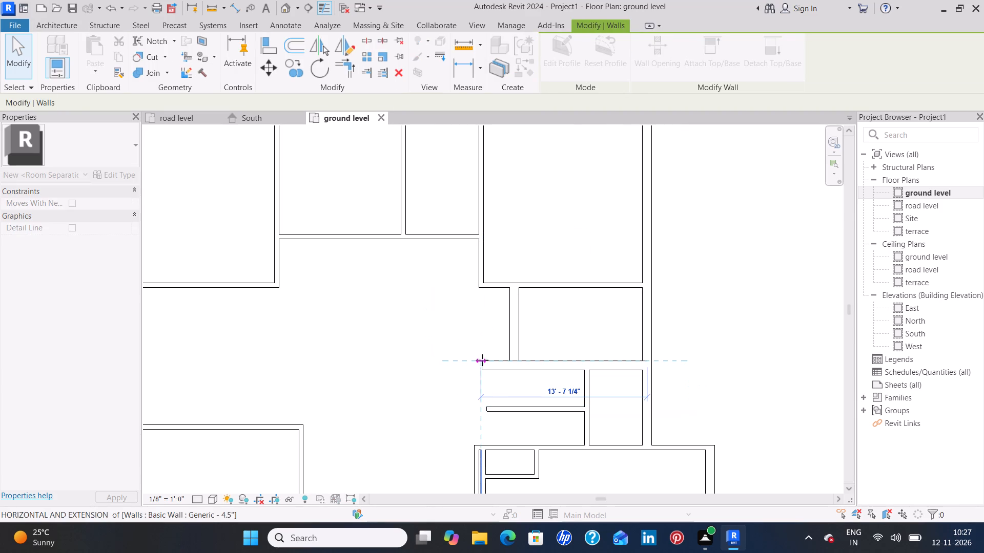
{"action": "left_click_drag", "start_coordinate": [482, 360], "coordinate": [487, 359]}
{"action": "left_click", "coordinate": [401, 354]}
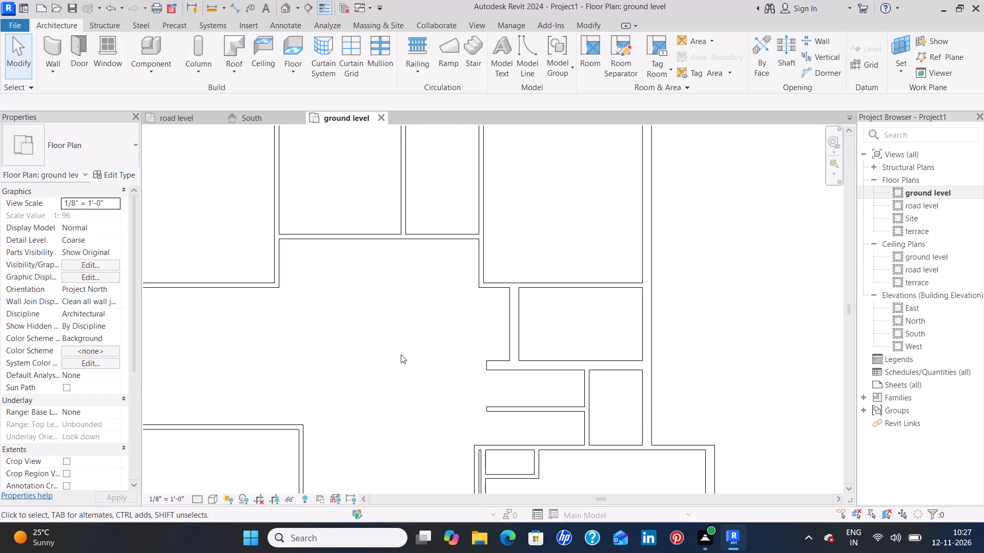
Shorten the long west exterior wall so its south end meets the outer face of the southwest room's south wall.
{"action": "scroll", "coordinate": [402, 354], "scroll_direction": "down", "scroll_amount": 4}
{"action": "middle_click_drag", "start_coordinate": [443, 356], "coordinate": [619, 234]}
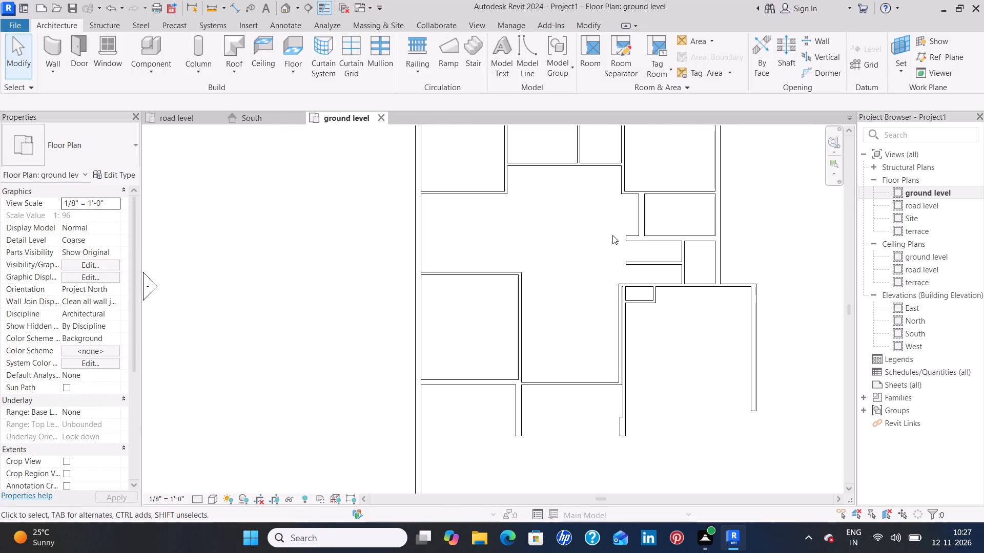
{"action": "middle_click_drag", "start_coordinate": [583, 262], "coordinate": [545, 354]}
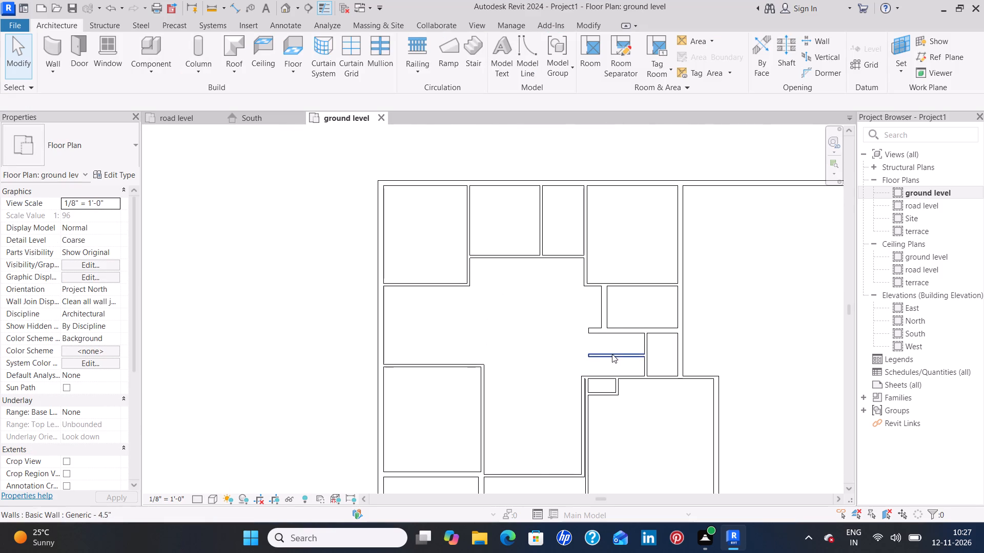
{"action": "middle_click_drag", "start_coordinate": [501, 396], "coordinate": [519, 304]}
{"action": "scroll", "coordinate": [518, 304], "scroll_direction": "down", "scroll_amount": 2}
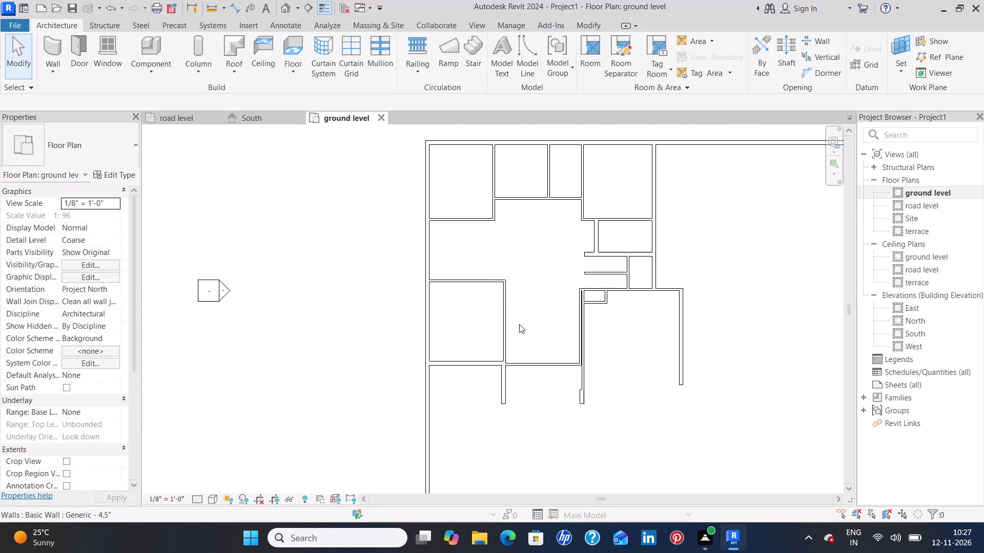
{"action": "middle_click_drag", "start_coordinate": [528, 417], "coordinate": [518, 348]}
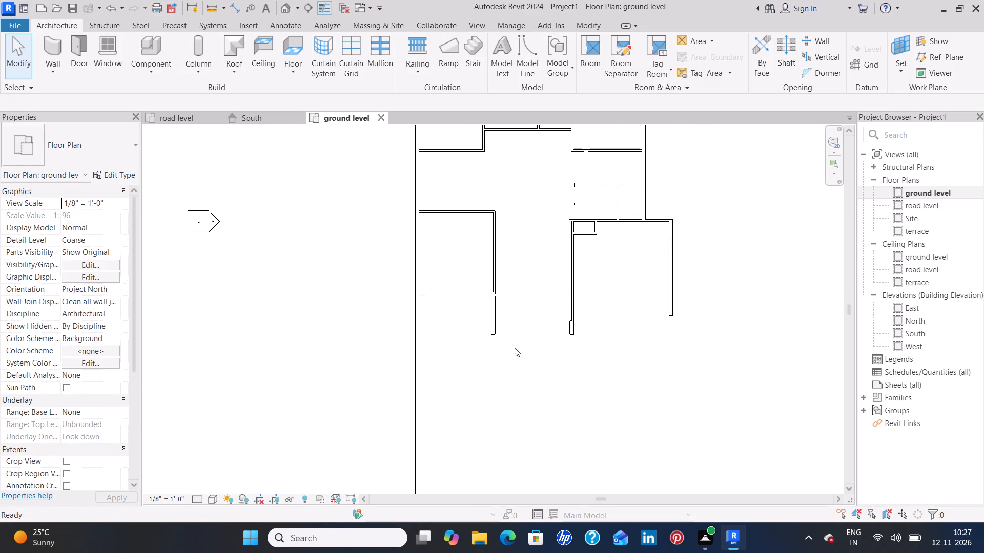
{"action": "scroll", "coordinate": [513, 348], "scroll_direction": "down", "scroll_amount": 5}
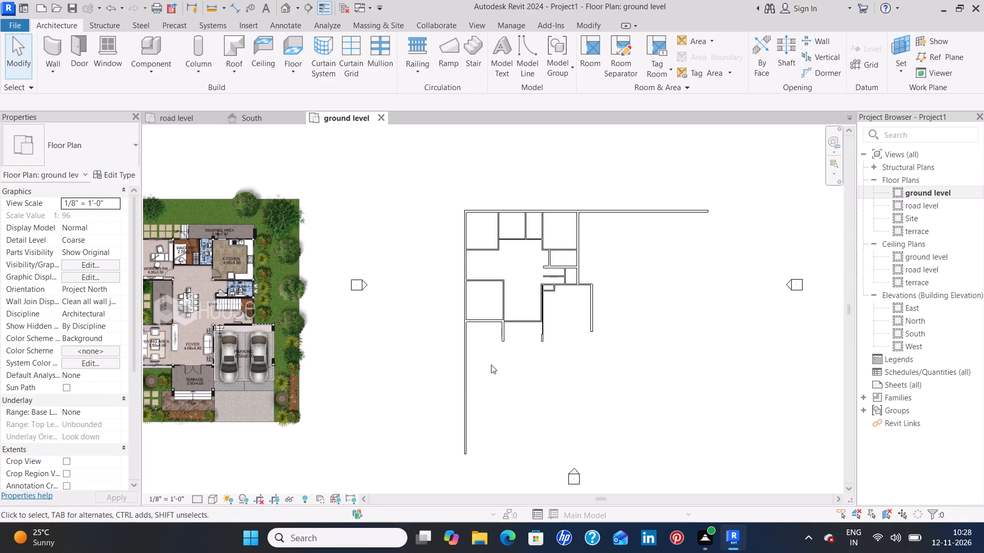
{"action": "scroll", "coordinate": [492, 365], "scroll_direction": "down", "scroll_amount": 1}
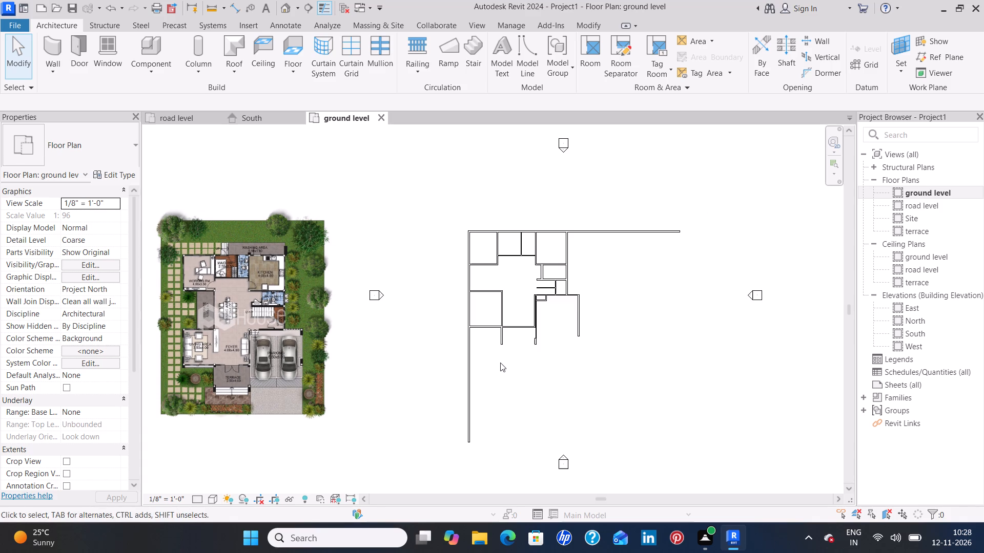
{"action": "left_click", "coordinate": [471, 434]}
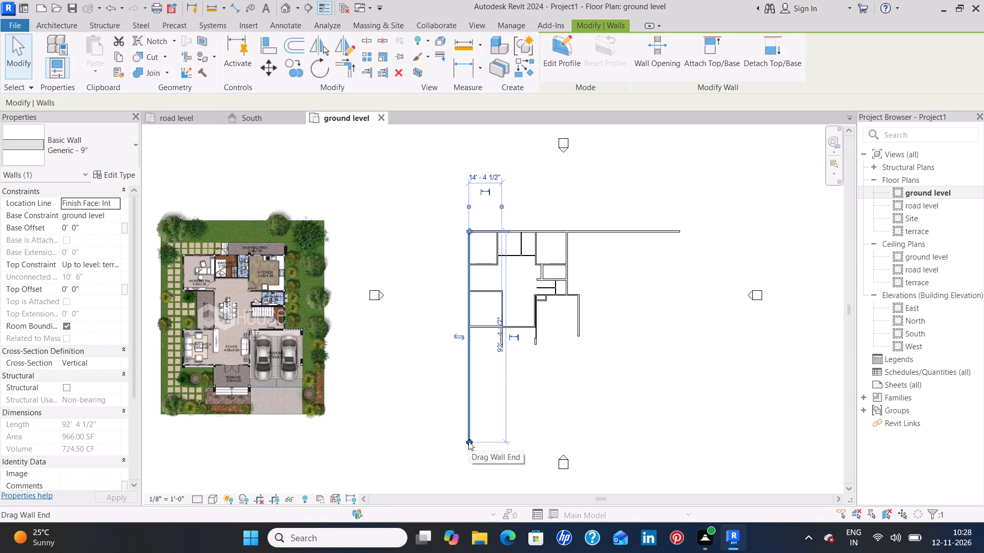
{"action": "left_click_drag", "start_coordinate": [468, 441], "coordinate": [470, 330]}
{"action": "scroll", "coordinate": [470, 329], "scroll_direction": "up", "scroll_amount": 14}
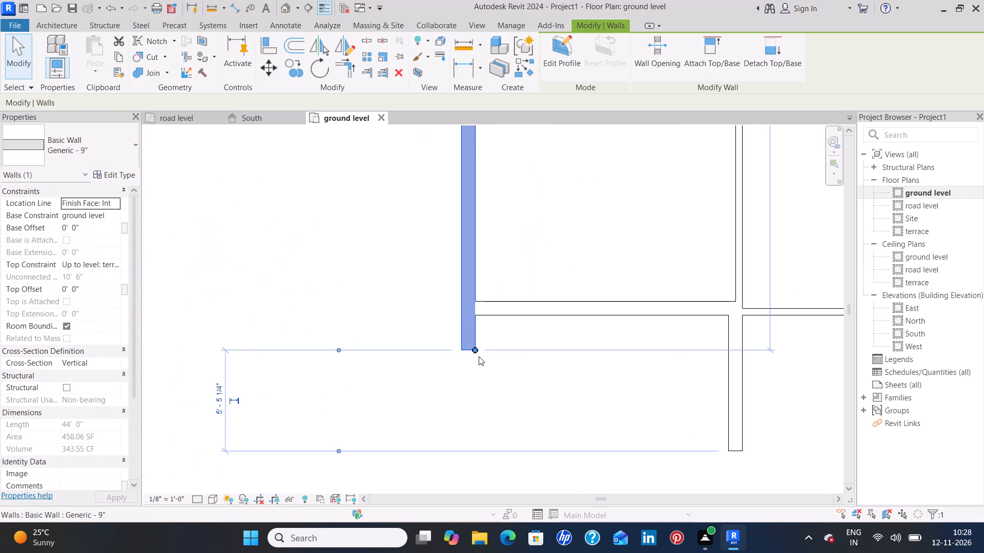
{"action": "left_click_drag", "start_coordinate": [478, 349], "coordinate": [475, 318]}
{"action": "left_click", "coordinate": [497, 358]}
Draw a horizontal model line about 14' 1 3/4" long, joining the south ends of the two walls projecting from the house front.
{"action": "scroll", "coordinate": [570, 380], "scroll_direction": "down", "scroll_amount": 4}
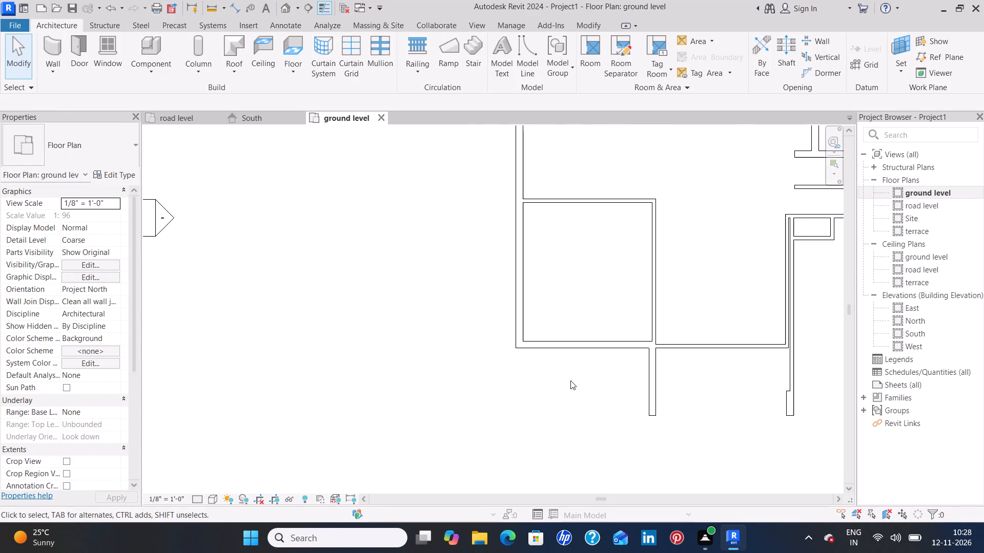
{"action": "scroll", "coordinate": [570, 380], "scroll_direction": "down", "scroll_amount": 4}
{"action": "scroll", "coordinate": [646, 415], "scroll_direction": "down", "scroll_amount": 1}
{"action": "middle_click_drag", "start_coordinate": [612, 381], "coordinate": [502, 400]}
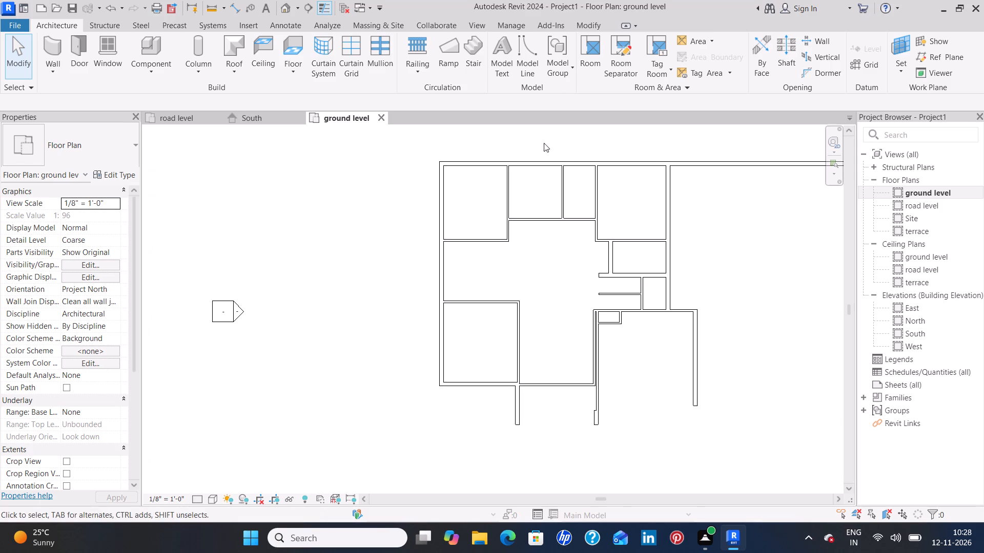
{"action": "left_click", "coordinate": [526, 56]}
{"action": "scroll", "coordinate": [545, 426], "scroll_direction": "up", "scroll_amount": 1}
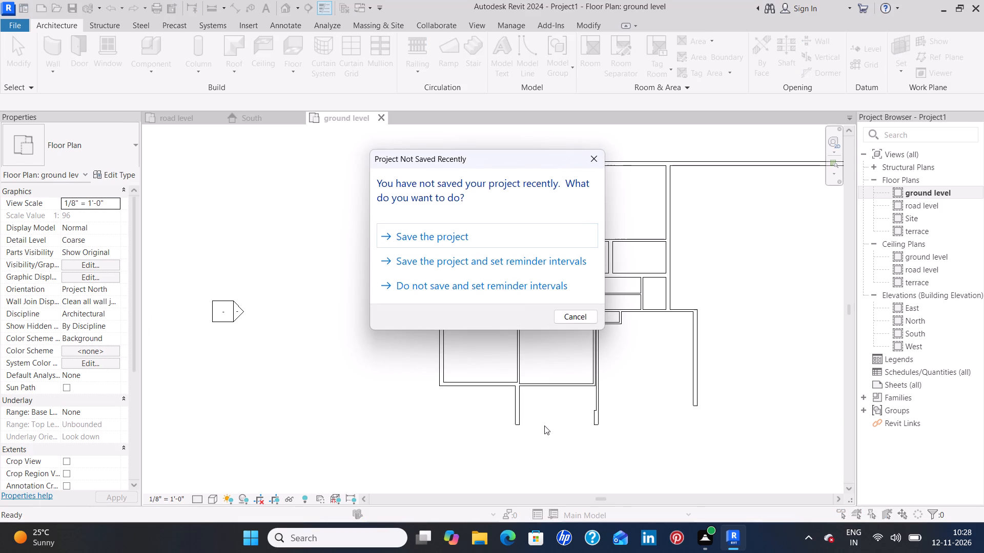
{"action": "left_click", "coordinate": [595, 155]}
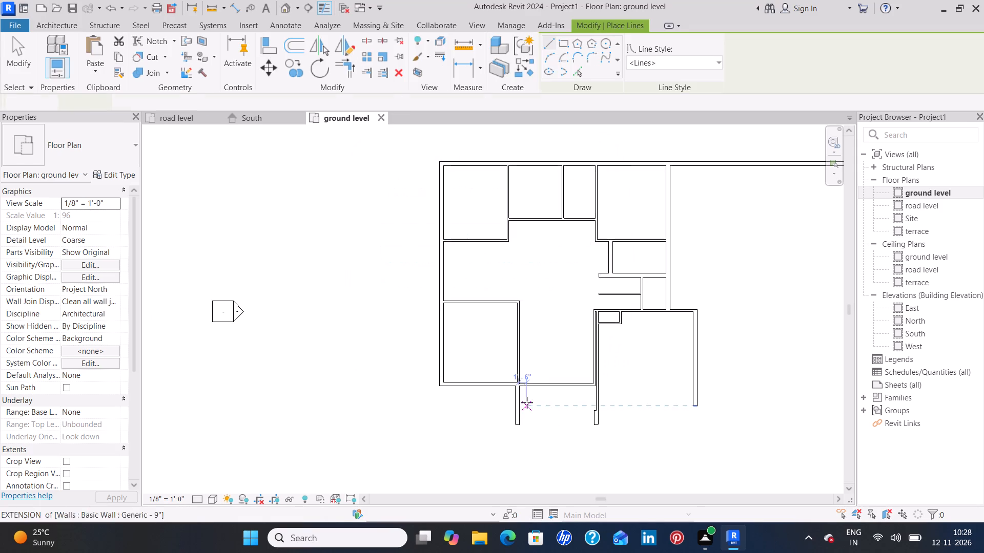
{"action": "scroll", "coordinate": [524, 403], "scroll_direction": "up", "scroll_amount": 4}
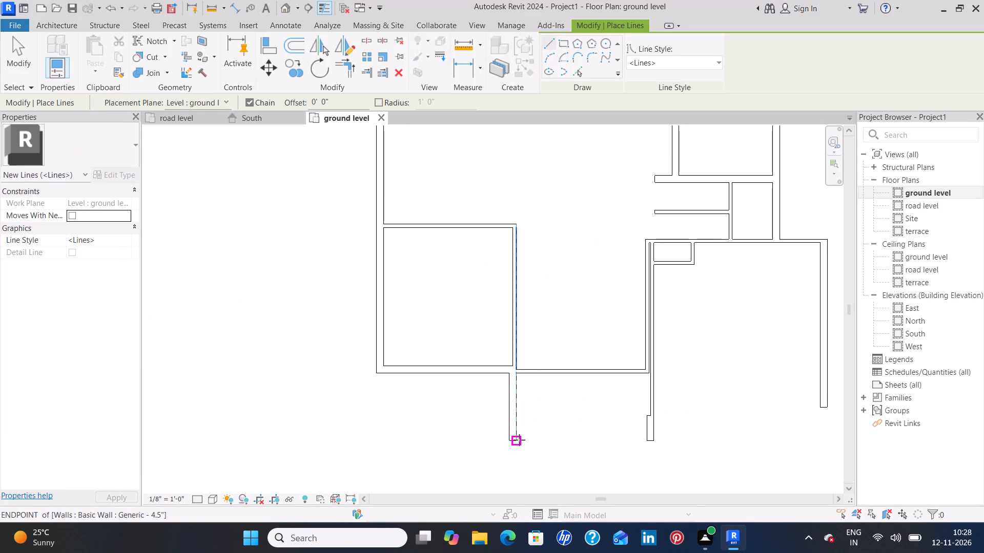
{"action": "left_click", "coordinate": [516, 440]}
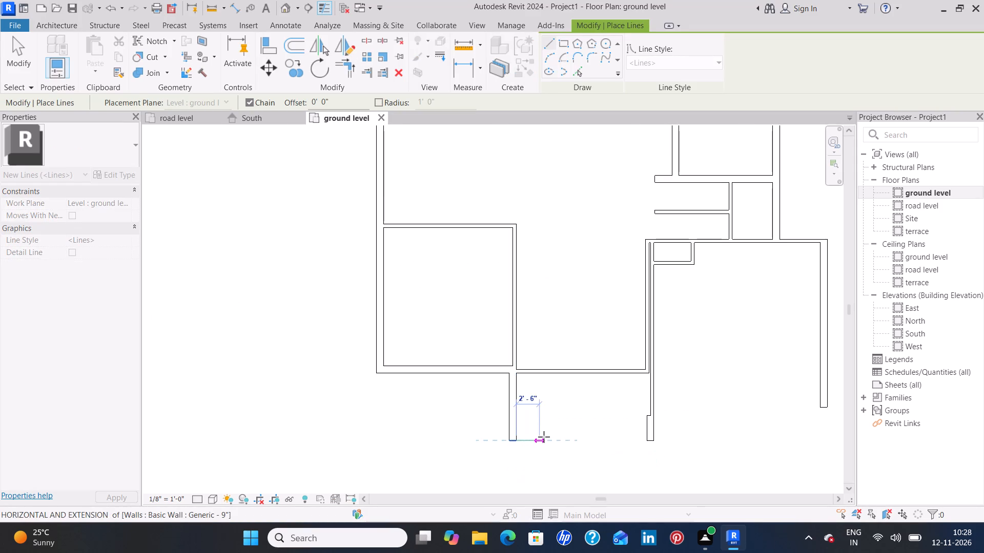
{"action": "left_click", "coordinate": [646, 441]}
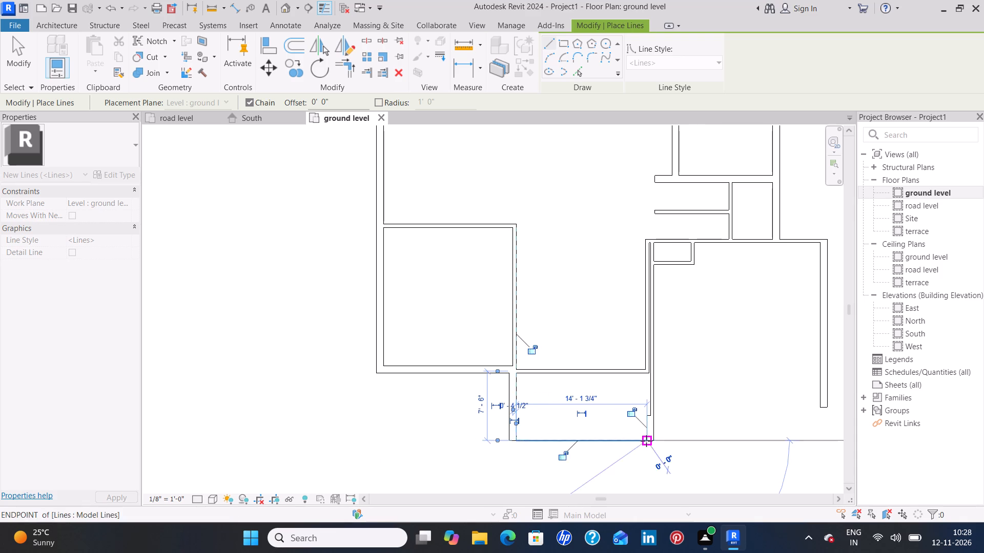
{"action": "key", "text": "Escape"}
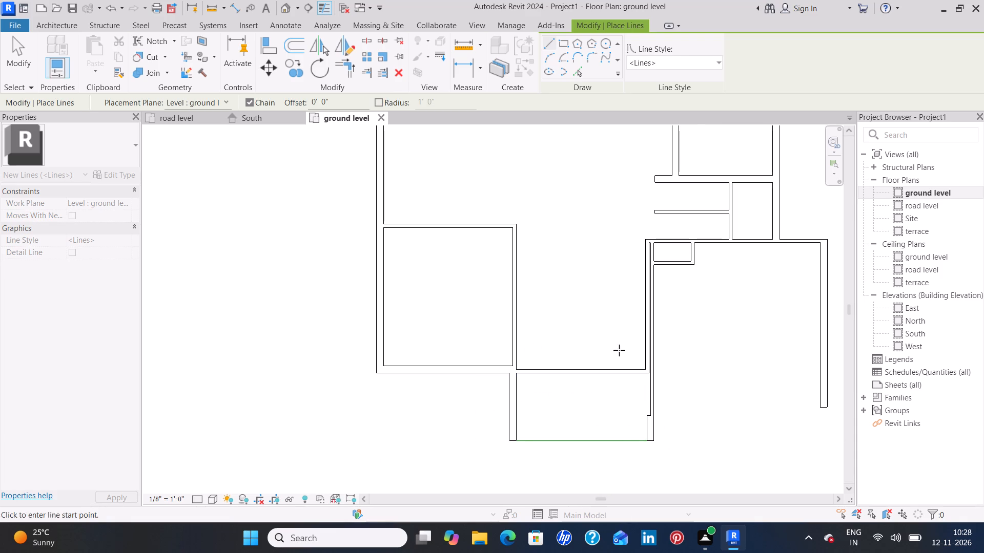
{"action": "key", "text": "Escape"}
Shorten the 9" north exterior wall to about 43' 3" so its east end meets the east wall's outer face.
{"action": "scroll", "coordinate": [575, 254], "scroll_direction": "down", "scroll_amount": 2}
{"action": "middle_click_drag", "start_coordinate": [580, 224], "coordinate": [483, 401]}
{"action": "scroll", "coordinate": [481, 398], "scroll_direction": "down", "scroll_amount": 3}
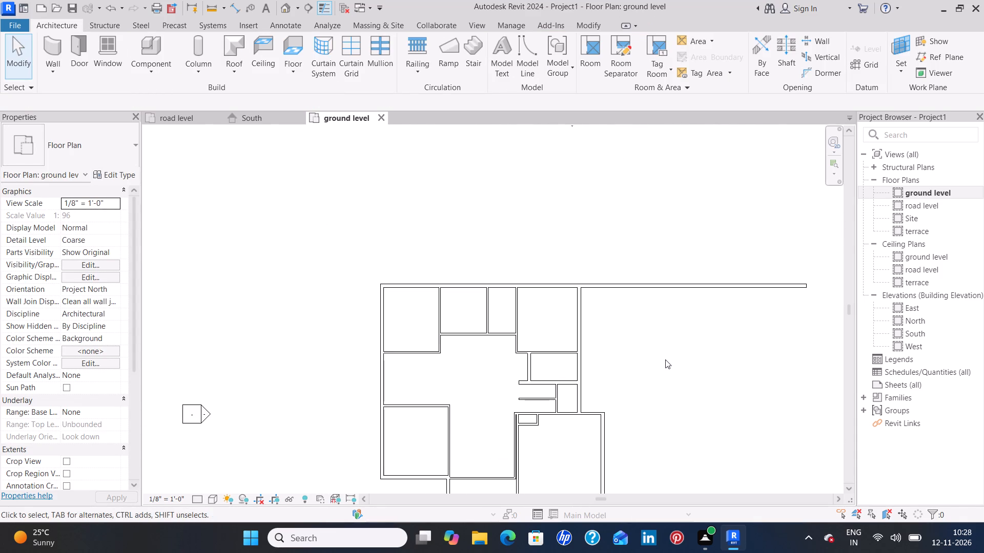
{"action": "middle_click_drag", "start_coordinate": [665, 359], "coordinate": [600, 410]}
{"action": "left_click", "coordinate": [738, 335]}
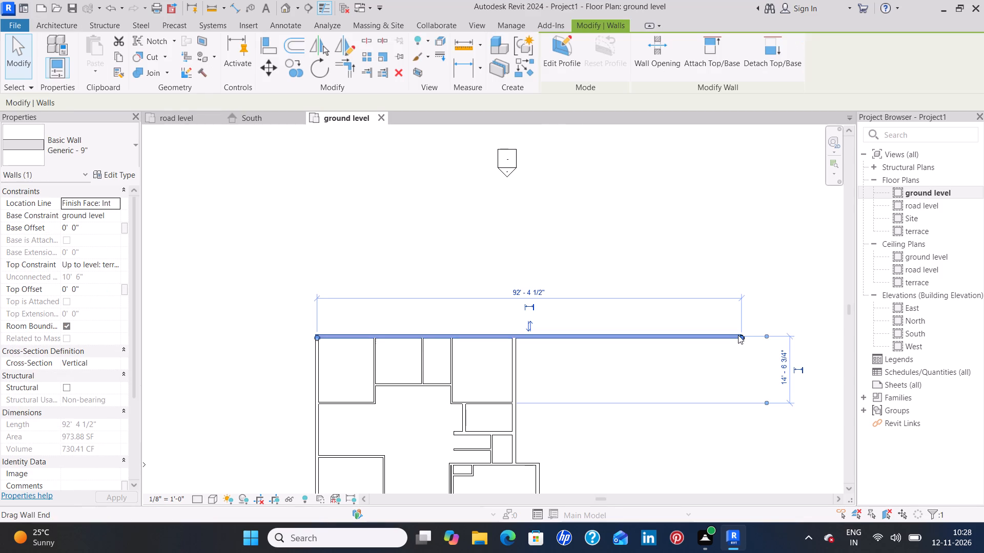
{"action": "left_click_drag", "start_coordinate": [743, 339], "coordinate": [611, 332]}
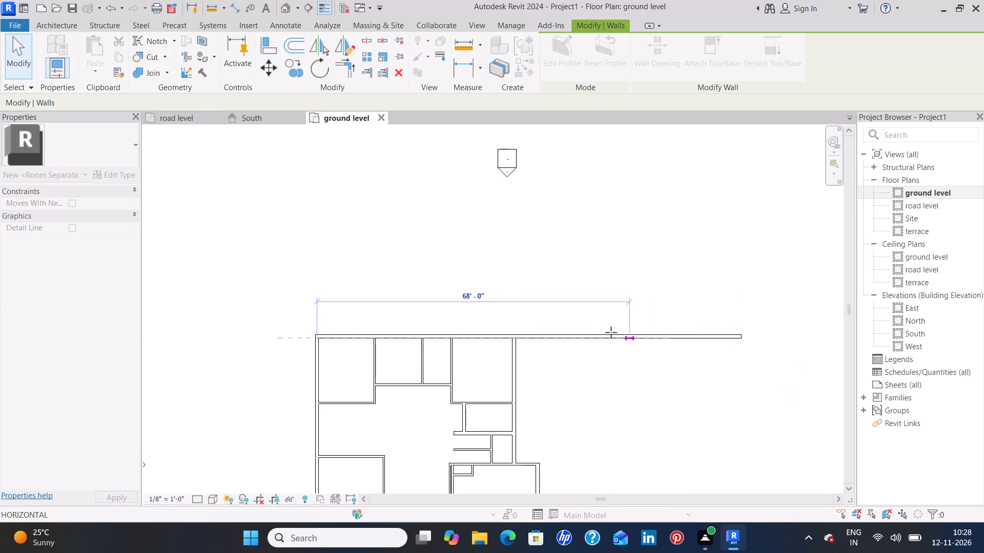
{"action": "left_click_drag", "start_coordinate": [611, 332], "coordinate": [516, 338]}
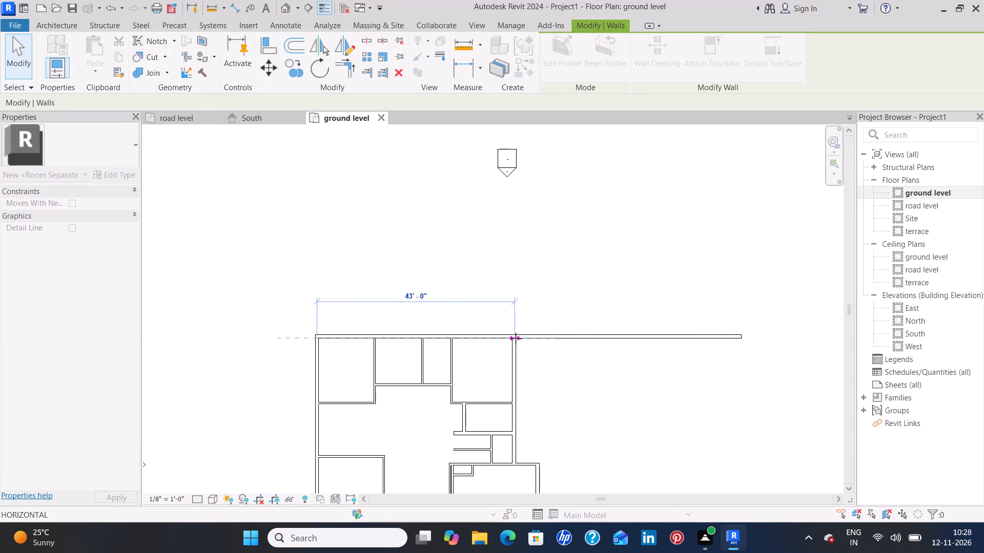
{"action": "left_click_drag", "start_coordinate": [516, 338], "coordinate": [516, 338]}
{"action": "scroll", "coordinate": [518, 337], "scroll_direction": "up", "scroll_amount": 15}
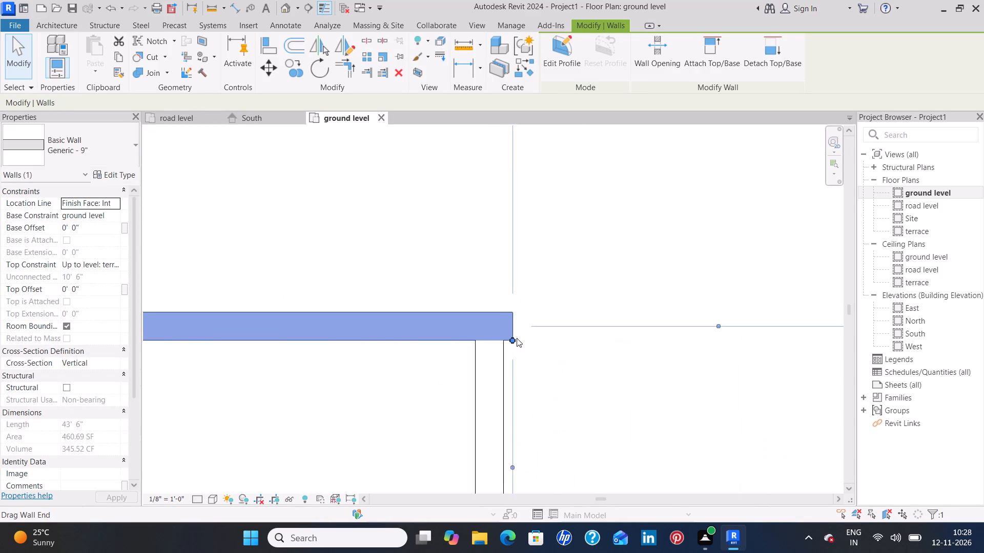
{"action": "scroll", "coordinate": [517, 338], "scroll_direction": "up", "scroll_amount": 8}
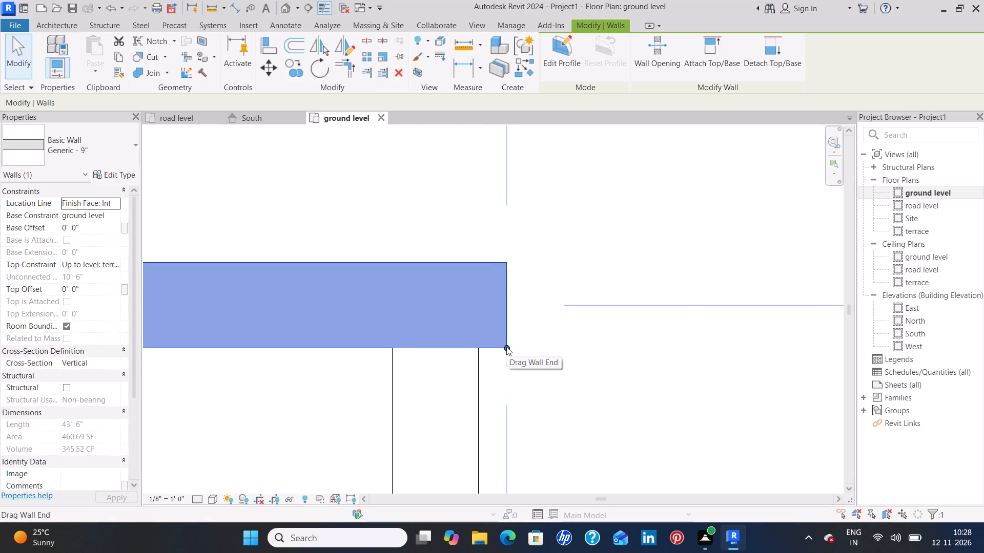
{"action": "left_click_drag", "start_coordinate": [506, 347], "coordinate": [478, 347]}
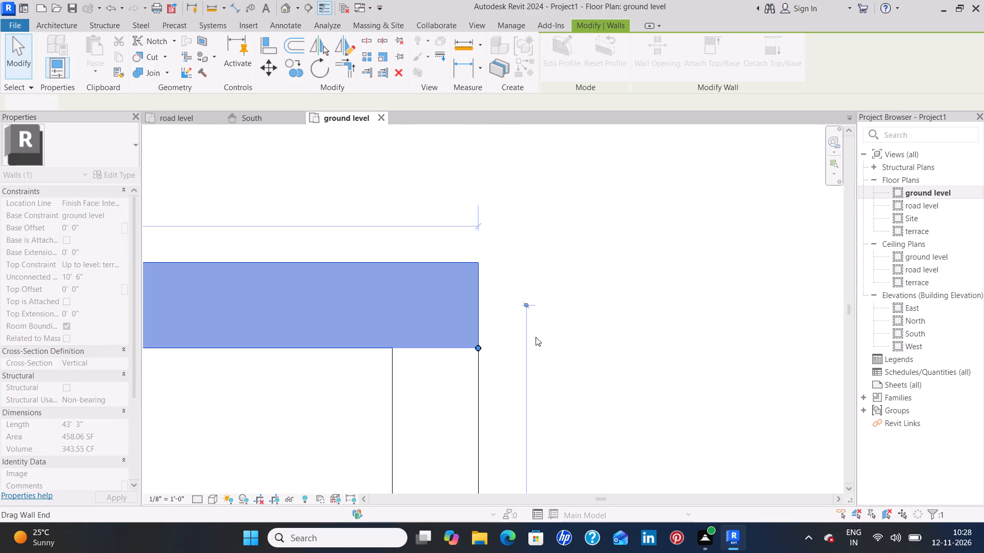
{"action": "left_click", "coordinate": [638, 334]}
Compare the modelled walls with the floor plan image, checking the kitchen, bathroom, store and stair area.
{"action": "scroll", "coordinate": [638, 335], "scroll_direction": "down", "scroll_amount": 5}
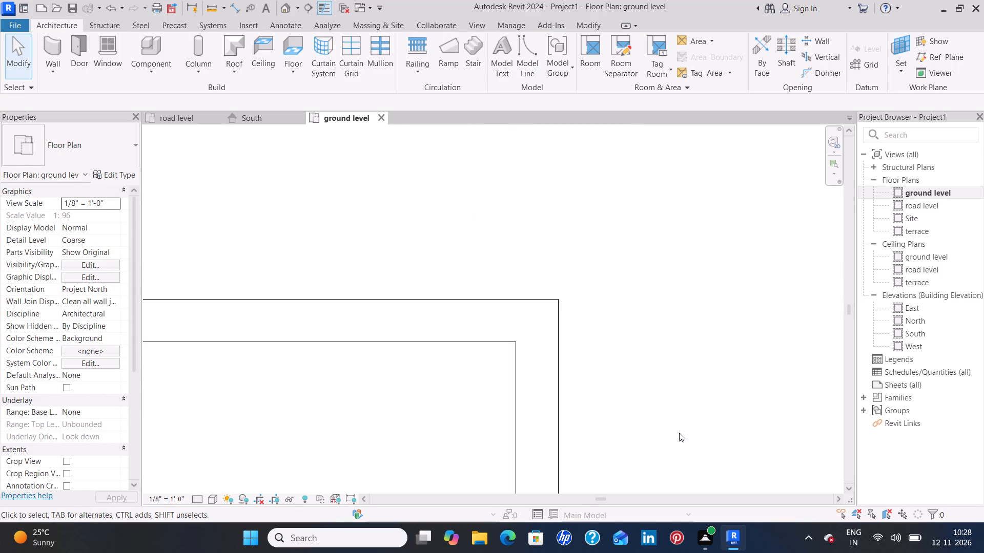
{"action": "scroll", "coordinate": [667, 437], "scroll_direction": "down", "scroll_amount": 6}
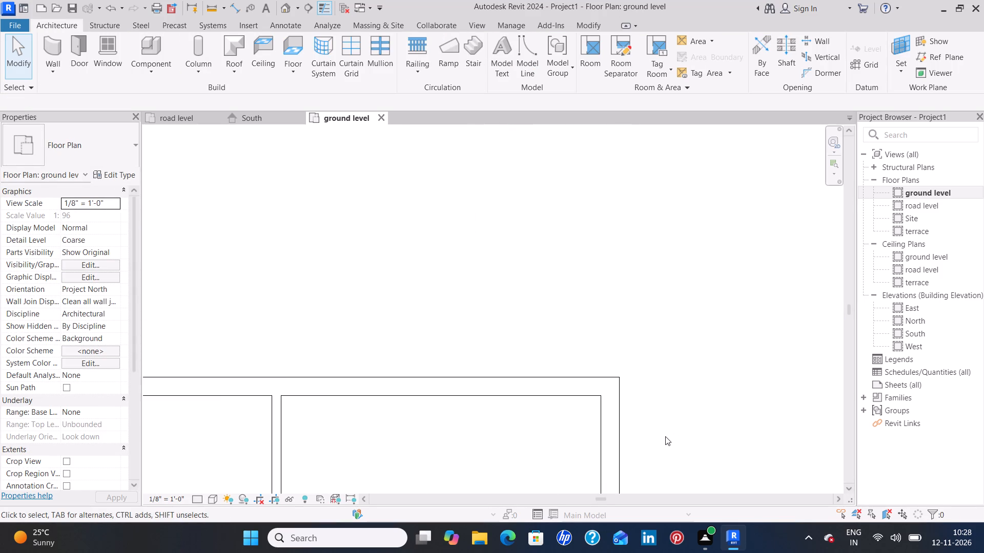
{"action": "scroll", "coordinate": [665, 436], "scroll_direction": "down", "scroll_amount": 1}
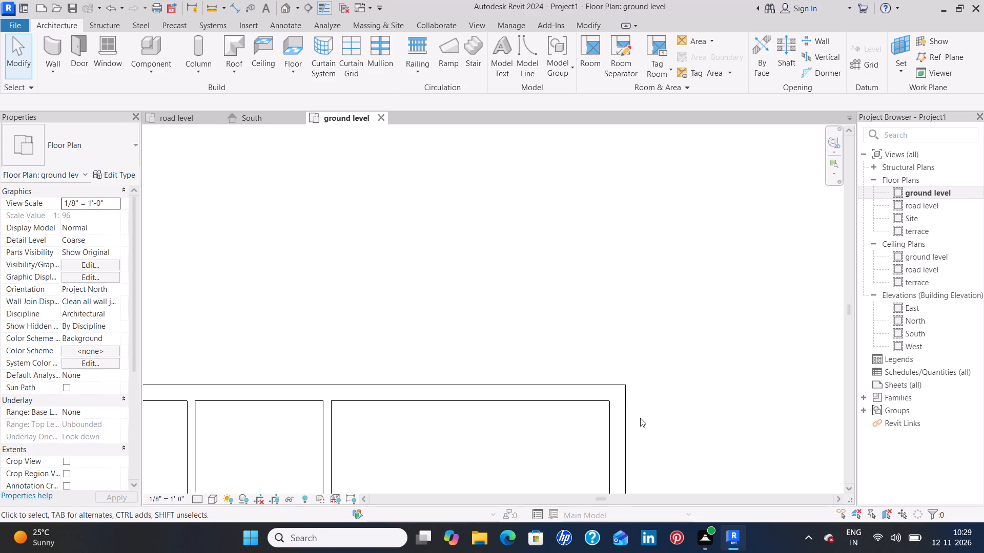
{"action": "scroll", "coordinate": [633, 365], "scroll_direction": "down", "scroll_amount": 3}
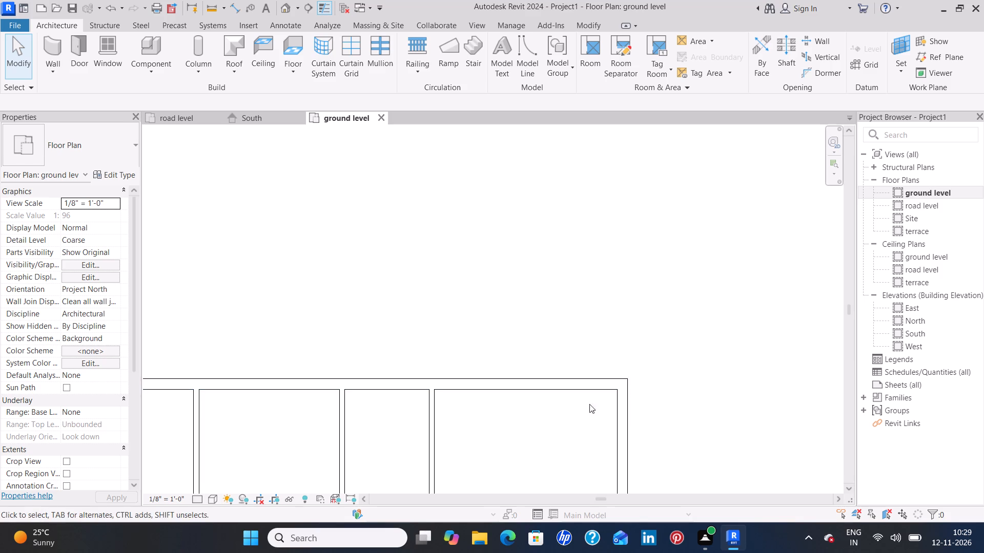
{"action": "middle_click_drag", "start_coordinate": [571, 410], "coordinate": [637, 264]}
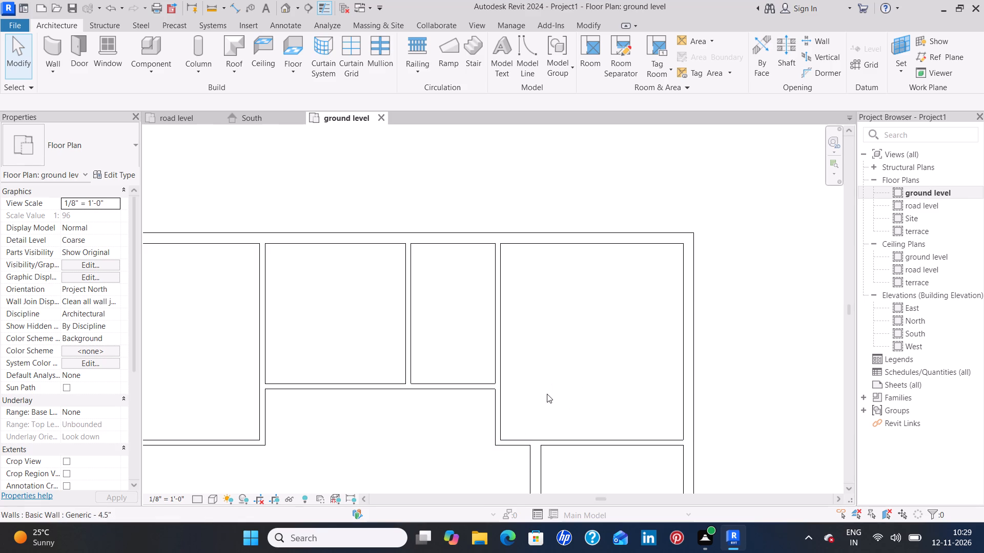
{"action": "middle_click_drag", "start_coordinate": [456, 428], "coordinate": [600, 129]}
{"action": "scroll", "coordinate": [591, 133], "scroll_direction": "down", "scroll_amount": 2}
{"action": "middle_click_drag", "start_coordinate": [562, 237], "coordinate": [568, 285]}
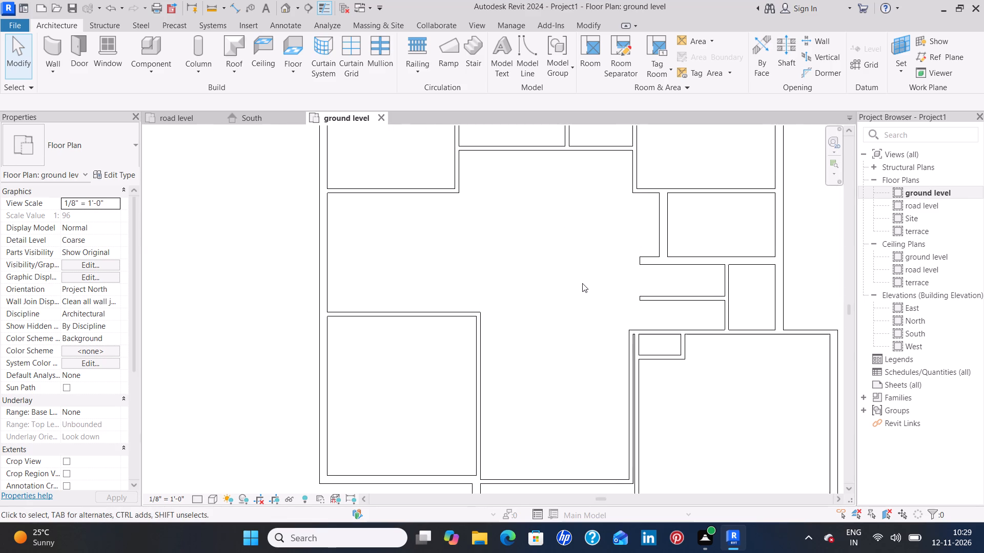
{"action": "middle_click_drag", "start_coordinate": [565, 257], "coordinate": [565, 282]}
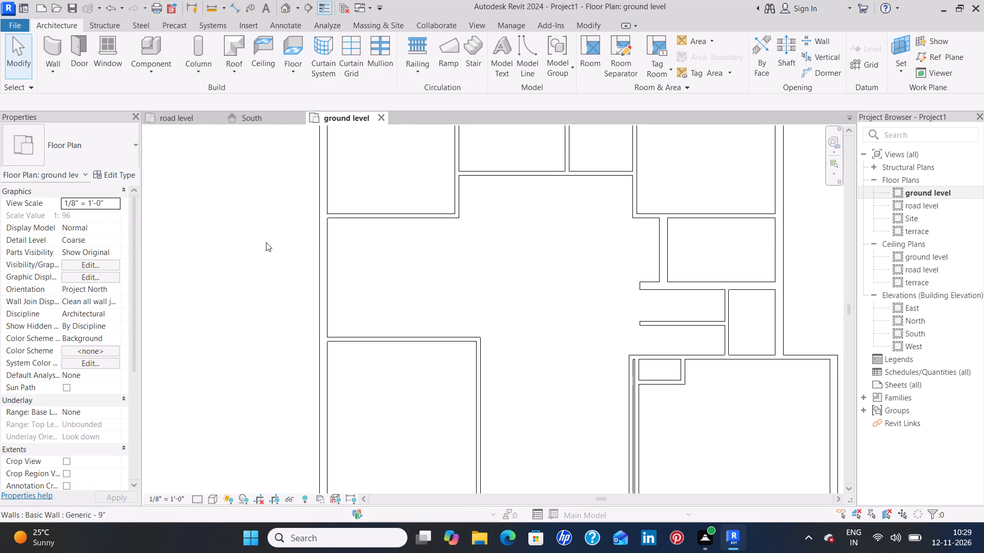
{"action": "middle_click_drag", "start_coordinate": [217, 242], "coordinate": [549, 317]}
{"action": "scroll", "coordinate": [283, 321], "scroll_direction": "down", "scroll_amount": 3}
{"action": "middle_click_drag", "start_coordinate": [255, 321], "coordinate": [565, 365]}
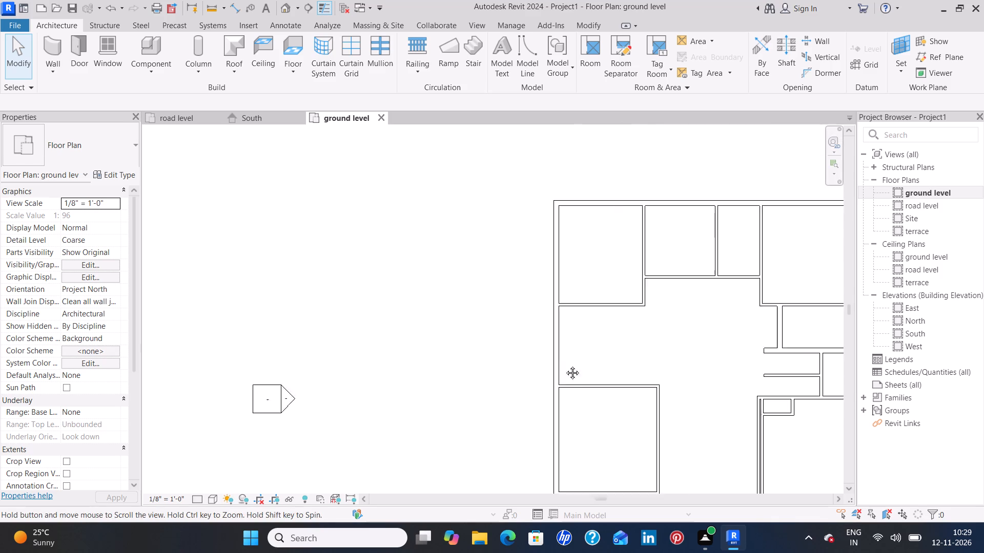
{"action": "middle_click_drag", "start_coordinate": [565, 365], "coordinate": [662, 376]}
{"action": "scroll", "coordinate": [296, 448], "scroll_direction": "up", "scroll_amount": 3}
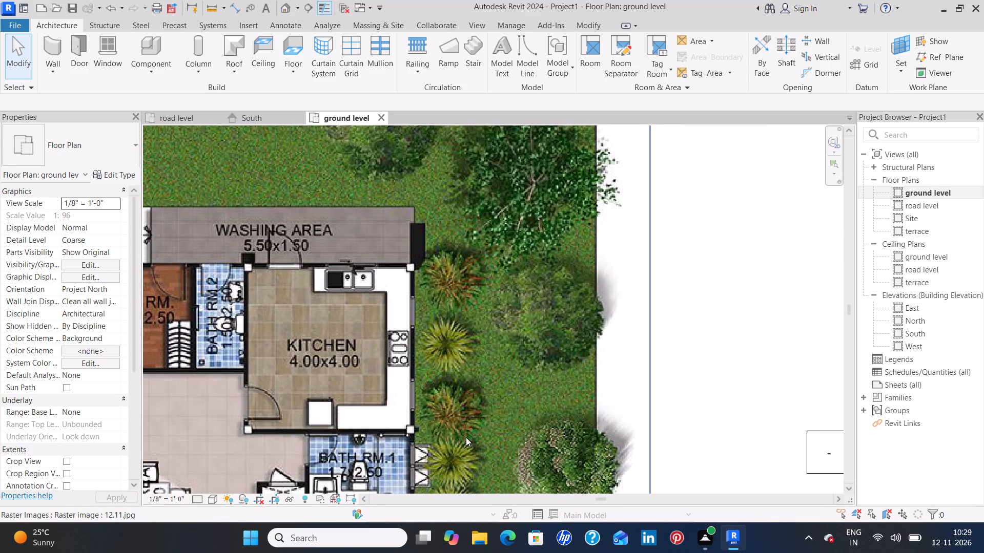
{"action": "scroll", "coordinate": [466, 437], "scroll_direction": "down", "scroll_amount": 3}
{"action": "middle_click_drag", "start_coordinate": [715, 420], "coordinate": [181, 342]}
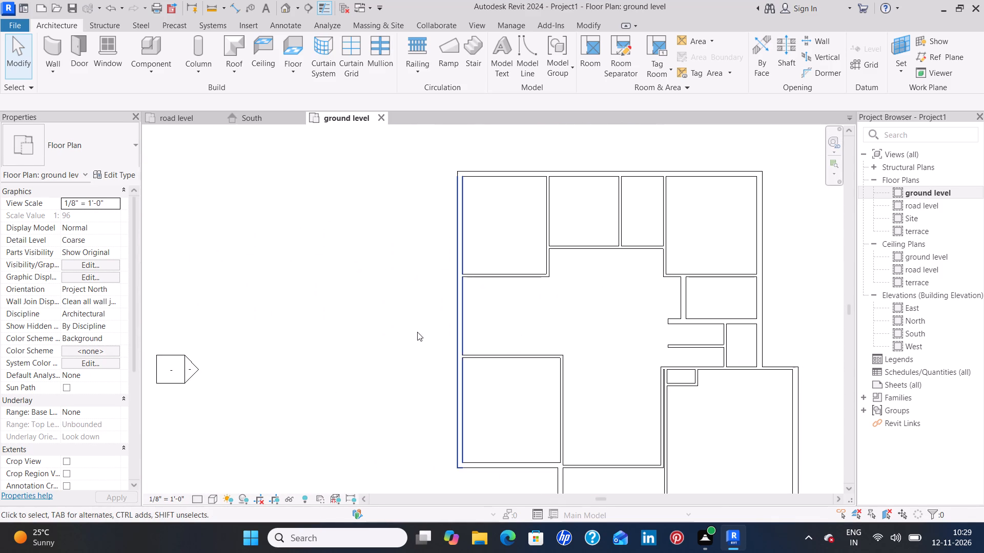
{"action": "middle_click_drag", "start_coordinate": [263, 291], "coordinate": [830, 354]}
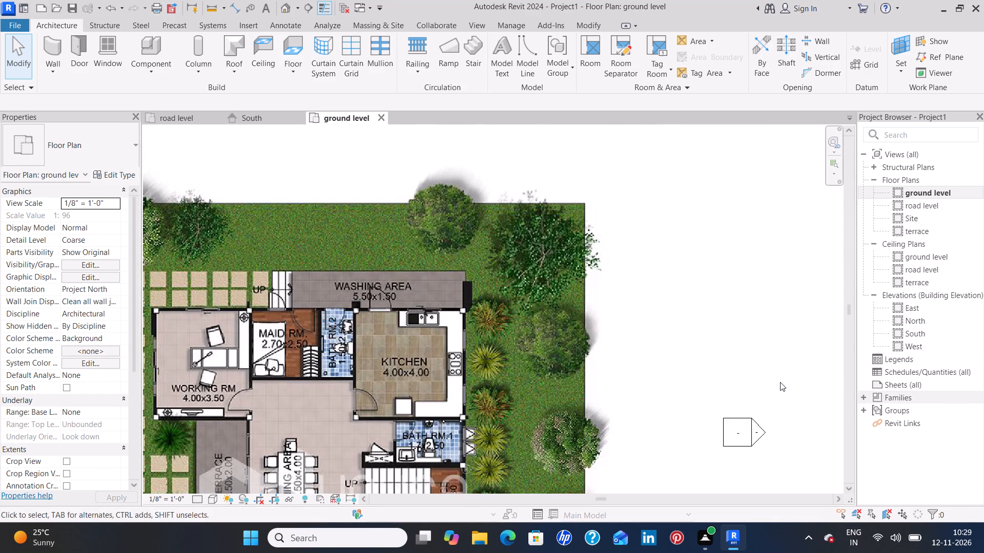
{"action": "middle_click_drag", "start_coordinate": [780, 374], "coordinate": [309, 261]}
{"action": "middle_click_drag", "start_coordinate": [682, 247], "coordinate": [499, 276]}
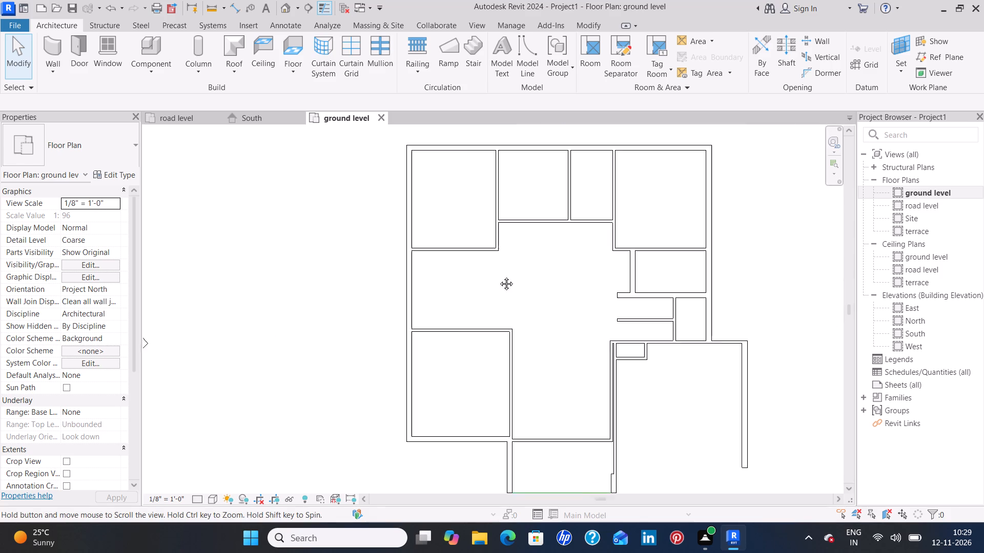
{"action": "middle_click_drag", "start_coordinate": [499, 276], "coordinate": [489, 278]}
{"action": "middle_click_drag", "start_coordinate": [261, 252], "coordinate": [542, 251]}
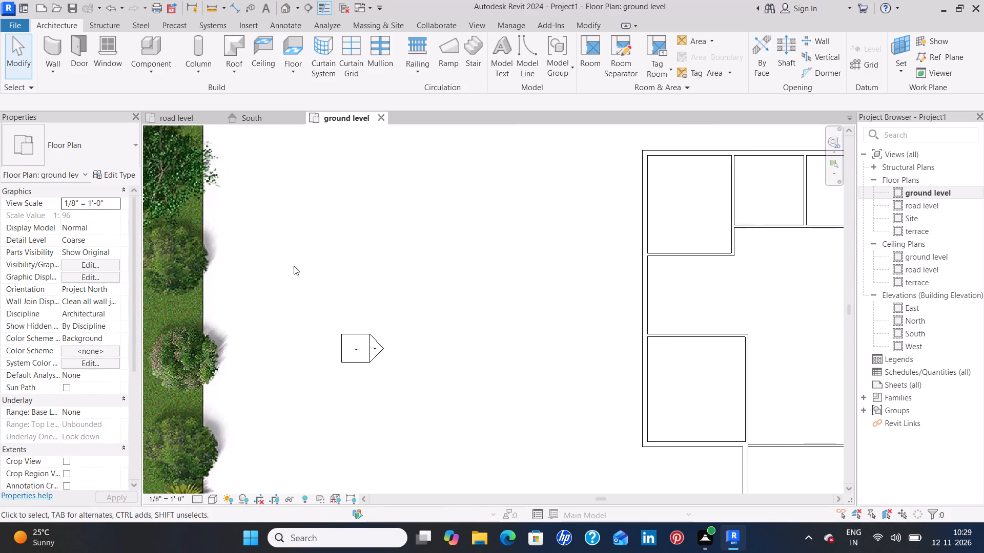
{"action": "middle_click_drag", "start_coordinate": [285, 266], "coordinate": [626, 285]}
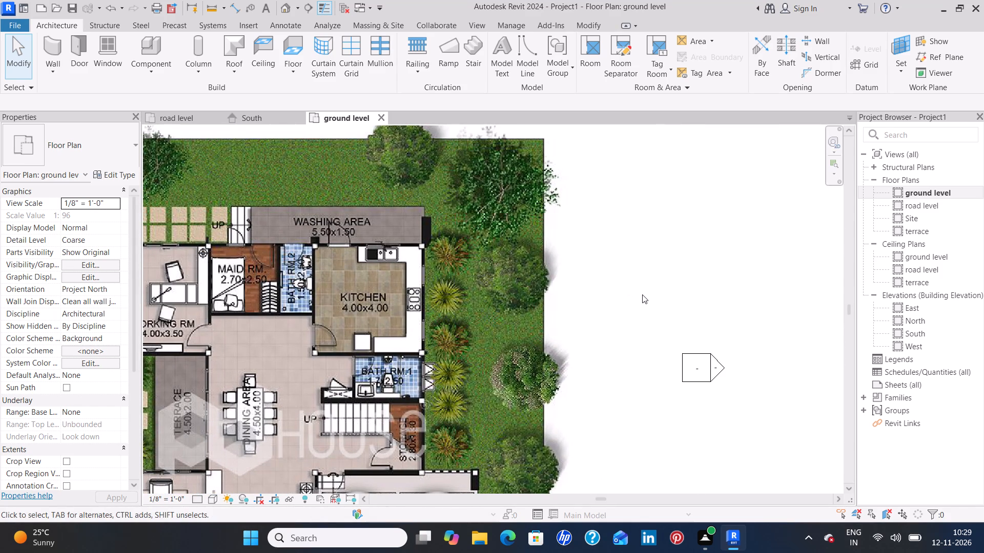
{"action": "middle_click_drag", "start_coordinate": [642, 294], "coordinate": [353, 298]}
{"action": "middle_click_drag", "start_coordinate": [804, 351], "coordinate": [424, 334]}
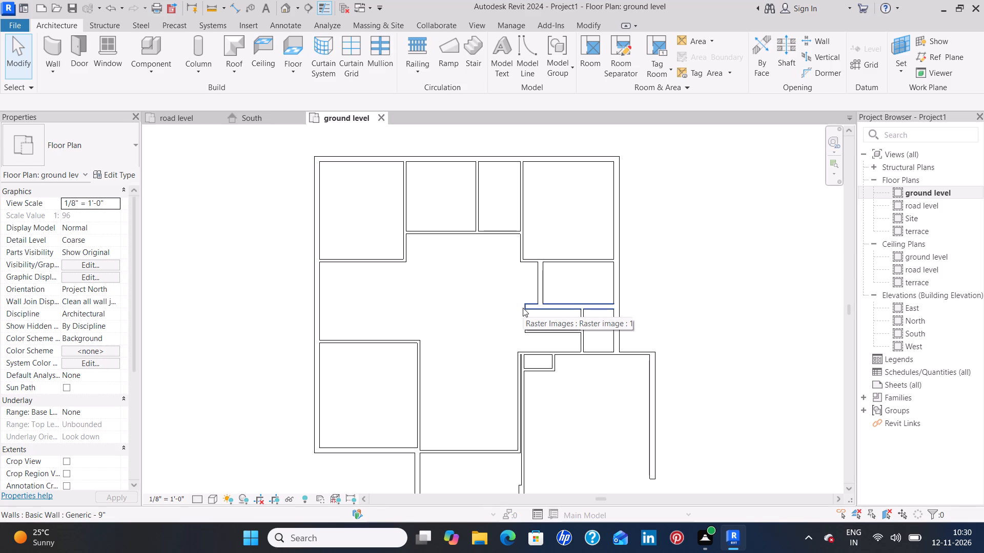
Start a Generic - 4.5" wall at the free west end of the small east room's 9" south wall.
{"action": "type", "text": "w"}
{"action": "key", "text": "space"}
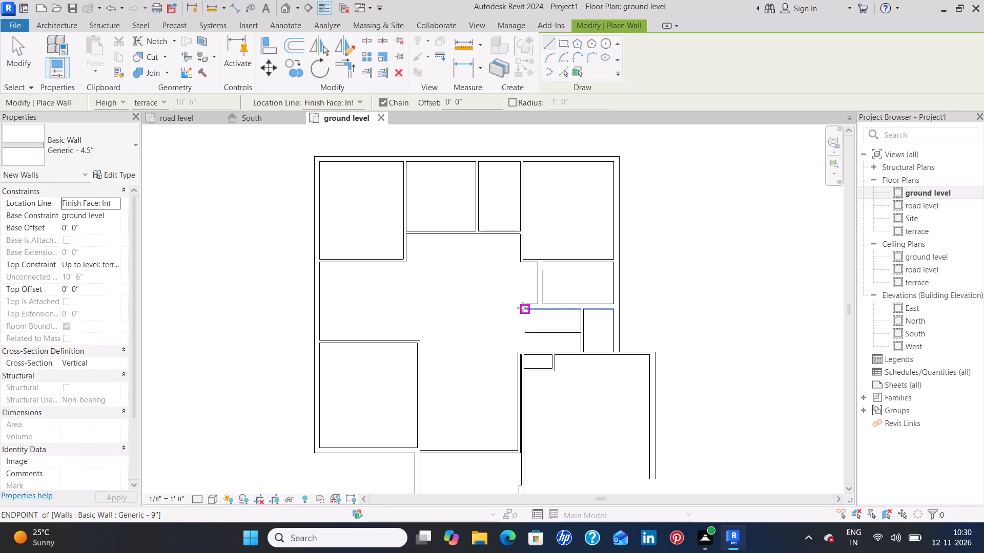
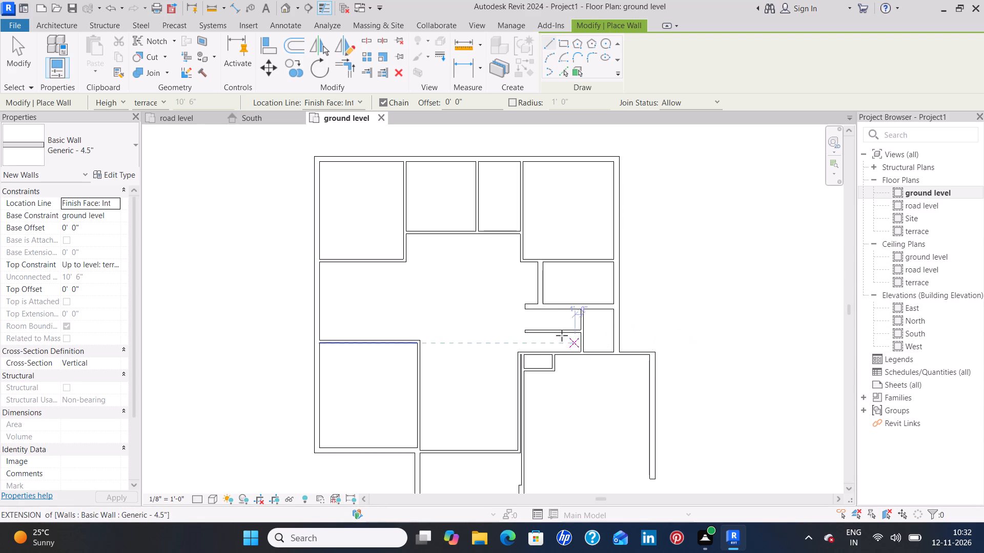
Delete the 9" west wall of the small east room south of the kitchen.
{"action": "key", "text": "Escape"}
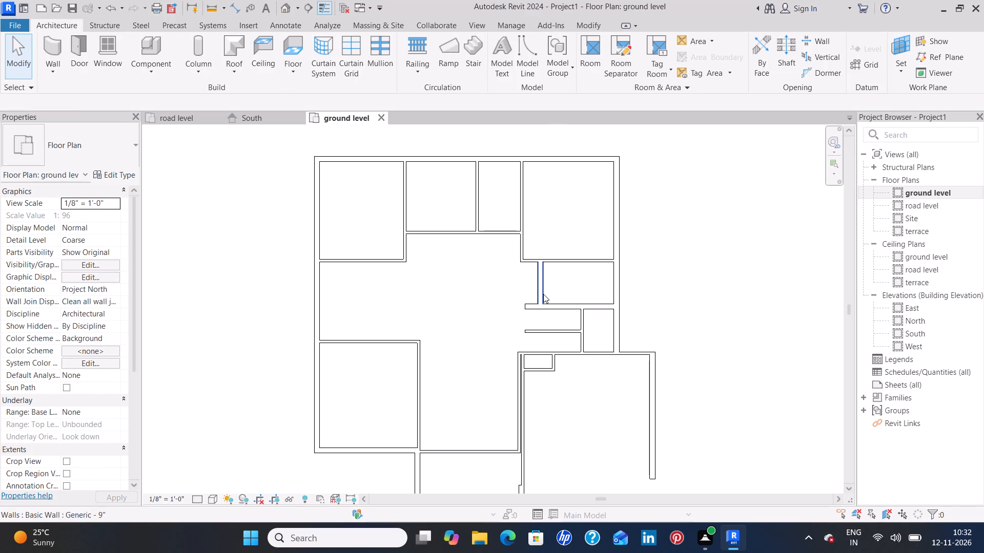
{"action": "left_click", "coordinate": [543, 294]}
{"action": "key", "text": "Delete"}
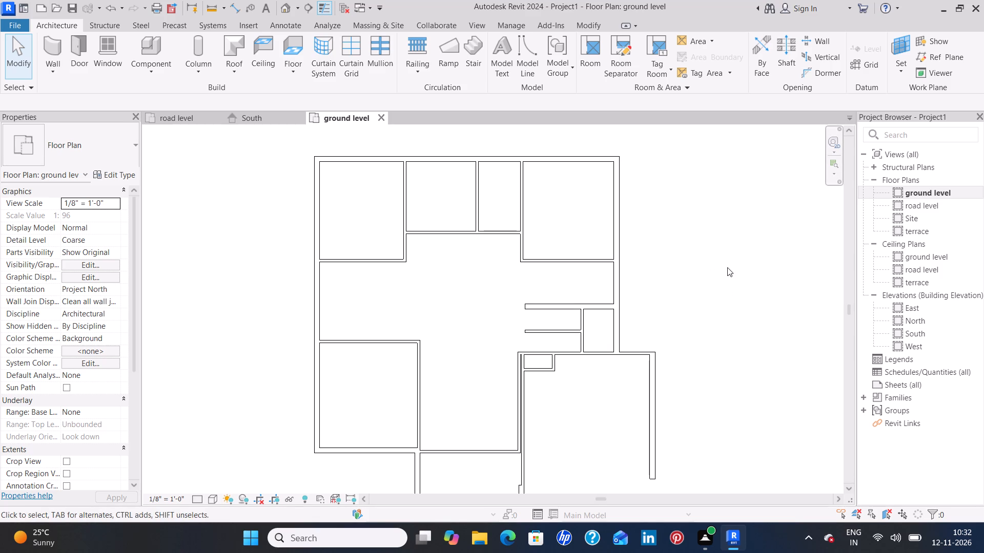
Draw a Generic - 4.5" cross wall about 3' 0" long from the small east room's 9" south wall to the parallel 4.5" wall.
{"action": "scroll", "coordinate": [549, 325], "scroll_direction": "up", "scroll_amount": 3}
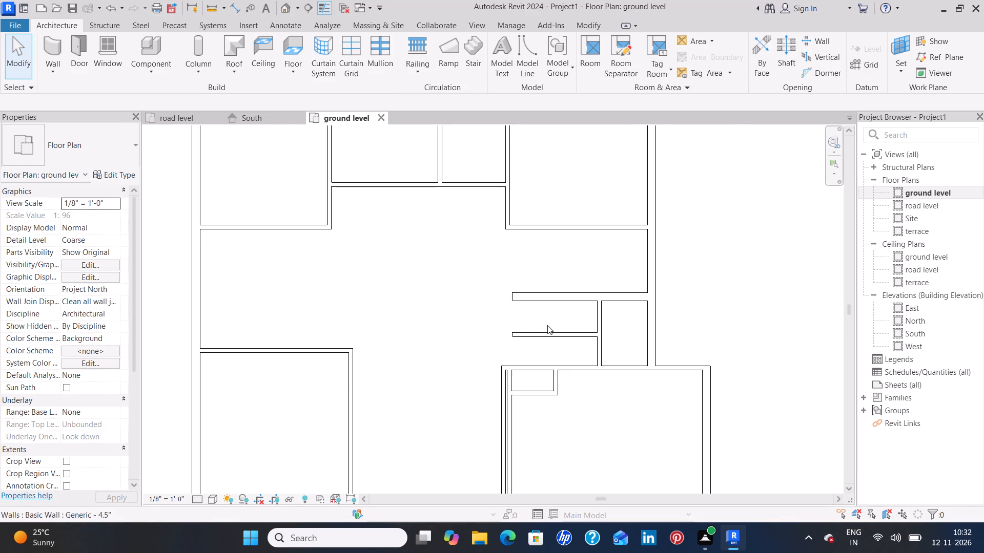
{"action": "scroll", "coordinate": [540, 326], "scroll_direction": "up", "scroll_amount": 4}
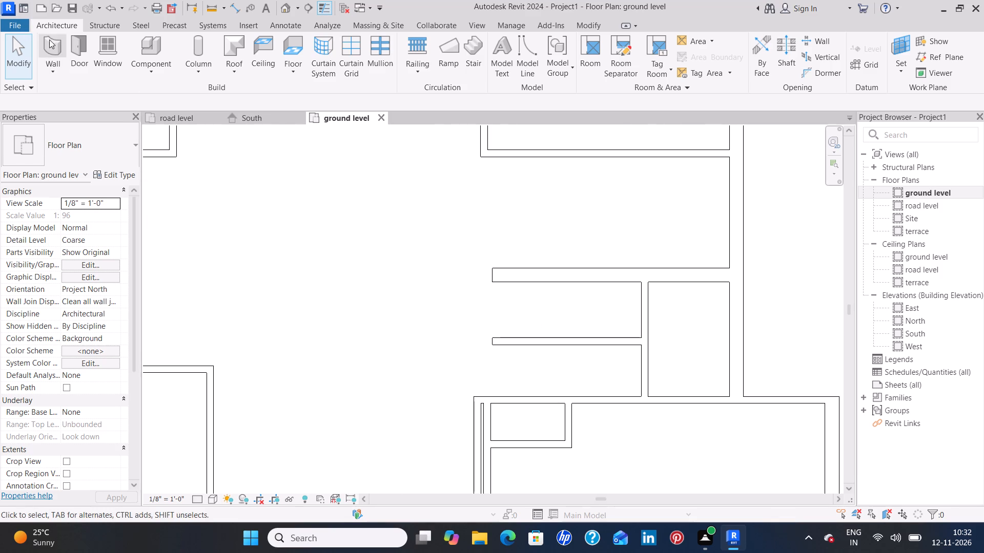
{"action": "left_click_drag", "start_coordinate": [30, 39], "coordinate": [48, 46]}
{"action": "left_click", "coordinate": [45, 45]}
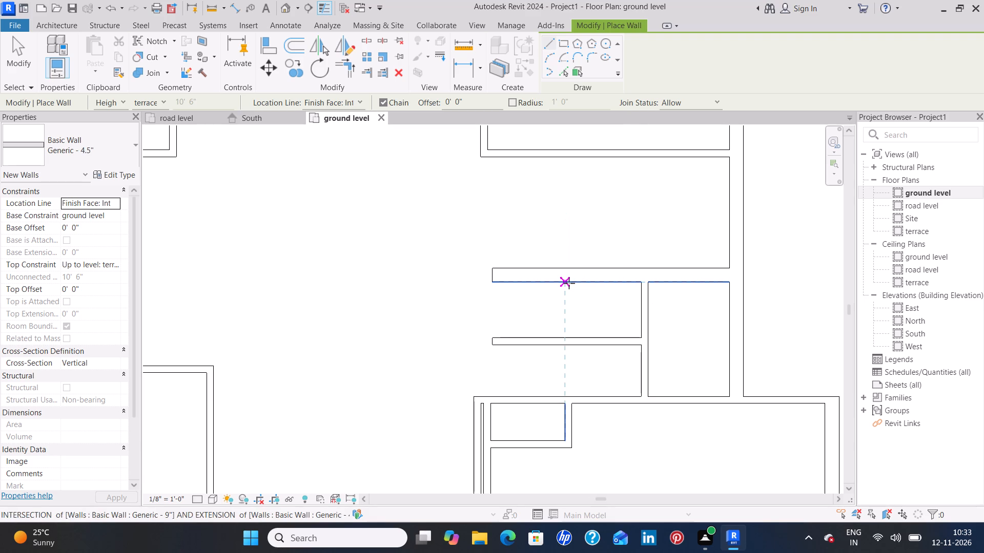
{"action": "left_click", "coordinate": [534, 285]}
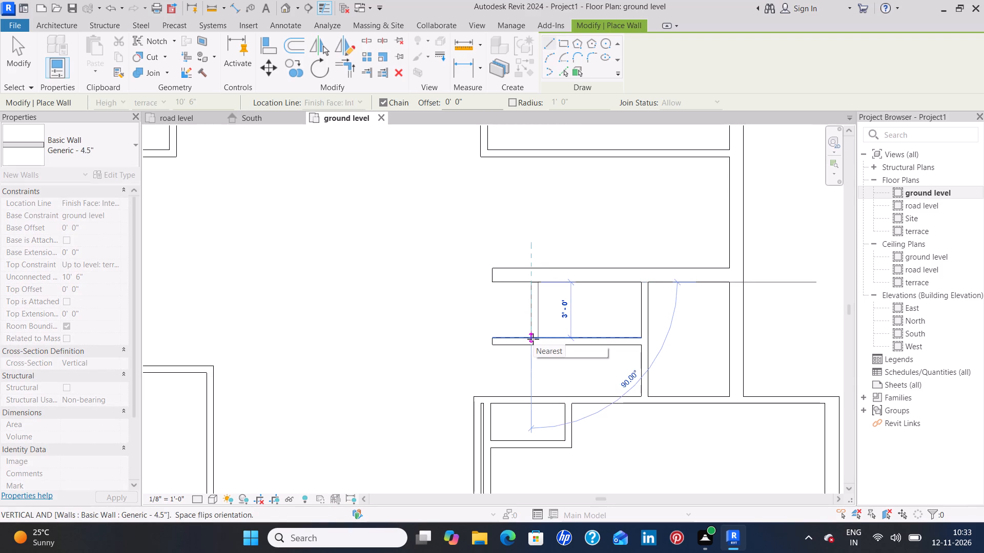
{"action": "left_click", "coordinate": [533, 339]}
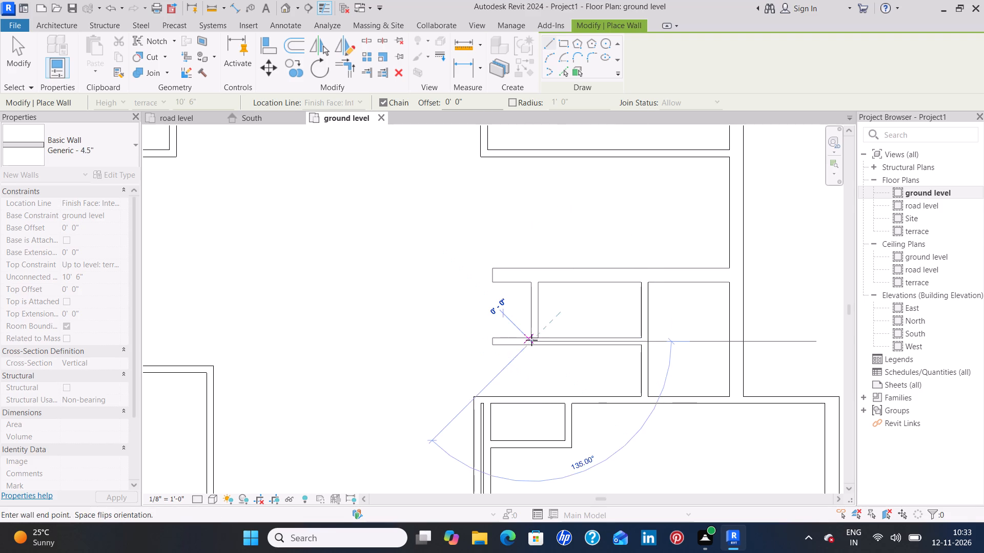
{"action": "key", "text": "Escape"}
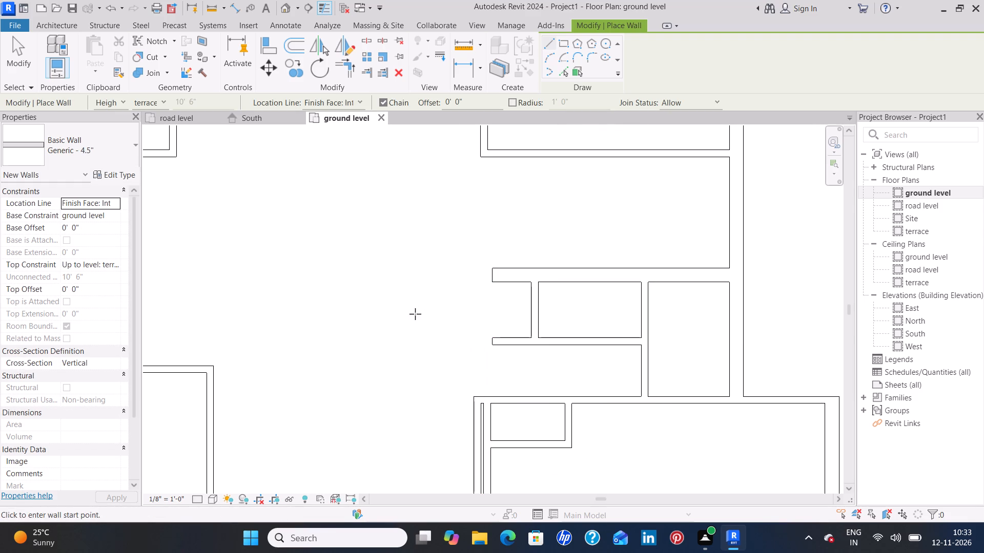
Draw a Generic - 4.5" wall about 6' 2 1/4" long, in line with the short cross wall, closing the small east room's west side.
{"action": "scroll", "coordinate": [481, 341], "scroll_direction": "down", "scroll_amount": 1}
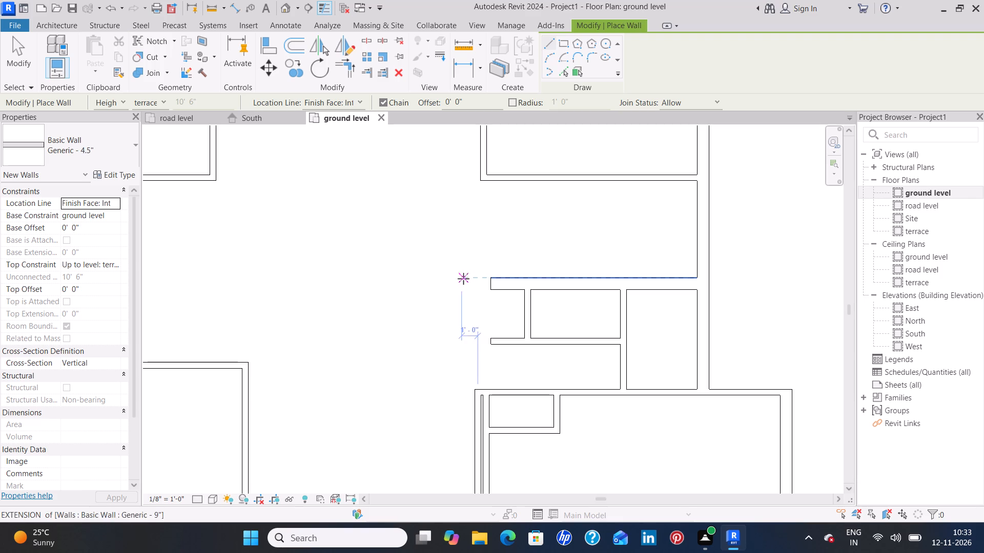
{"action": "left_click", "coordinate": [522, 275]}
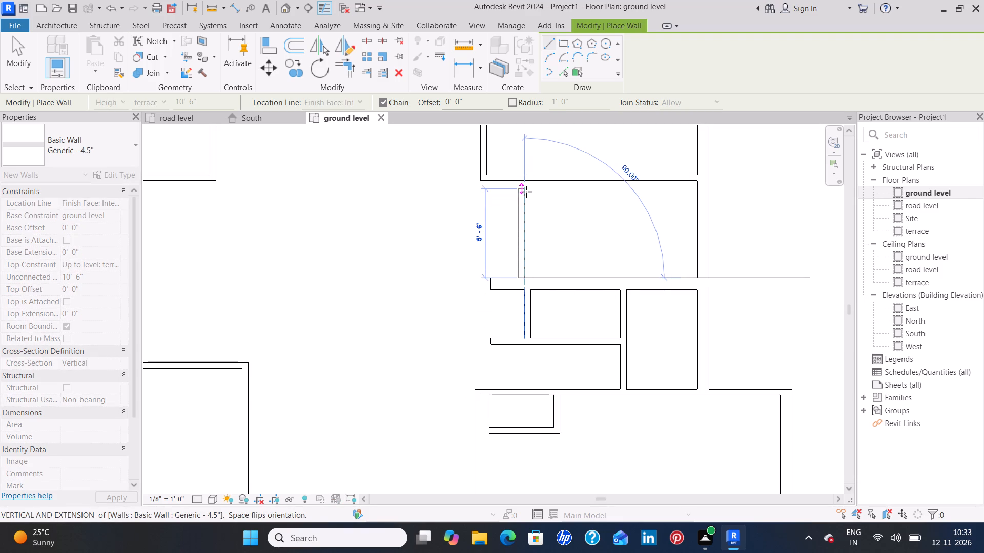
{"action": "key", "text": "space"}
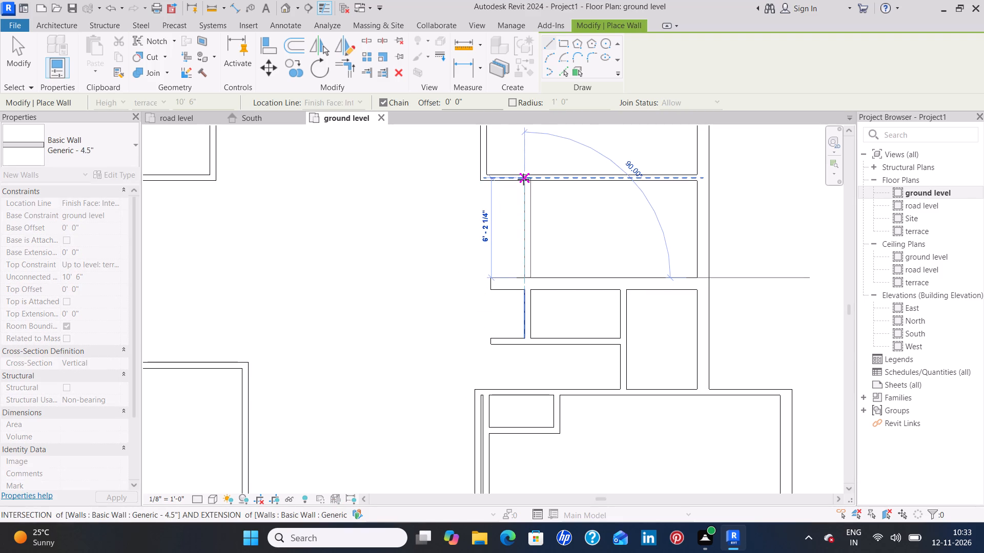
{"action": "left_click", "coordinate": [523, 179]}
{"action": "key", "text": "Escape"}
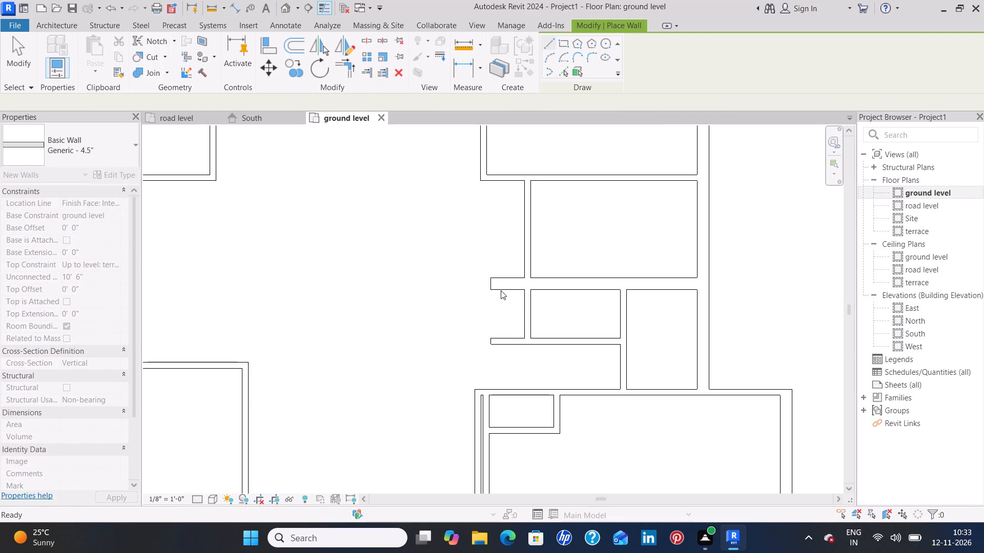
{"action": "key", "text": "Escape"}
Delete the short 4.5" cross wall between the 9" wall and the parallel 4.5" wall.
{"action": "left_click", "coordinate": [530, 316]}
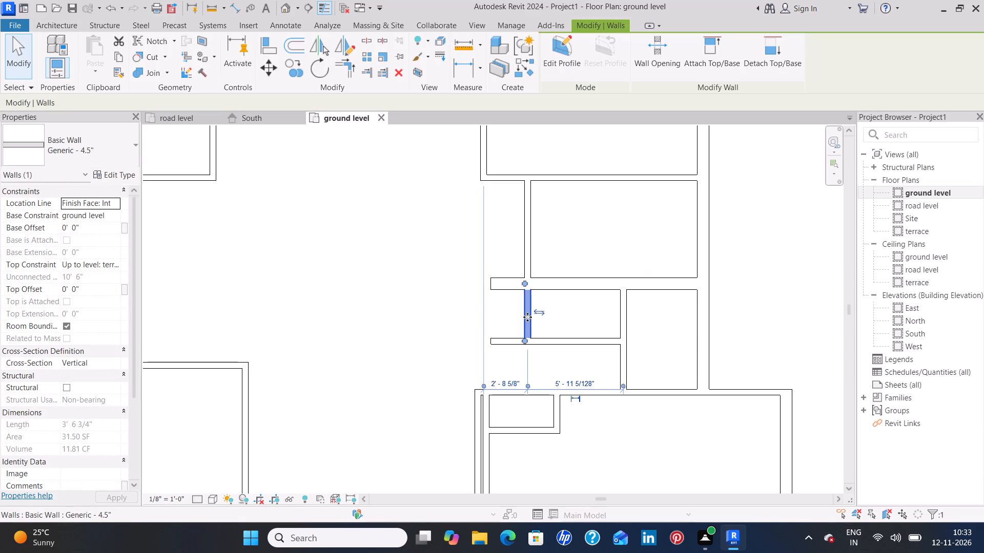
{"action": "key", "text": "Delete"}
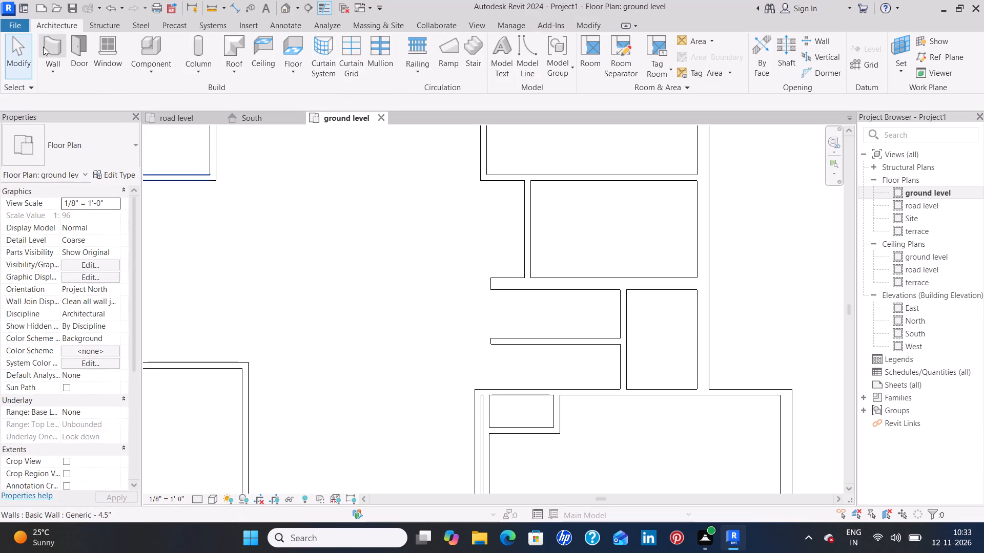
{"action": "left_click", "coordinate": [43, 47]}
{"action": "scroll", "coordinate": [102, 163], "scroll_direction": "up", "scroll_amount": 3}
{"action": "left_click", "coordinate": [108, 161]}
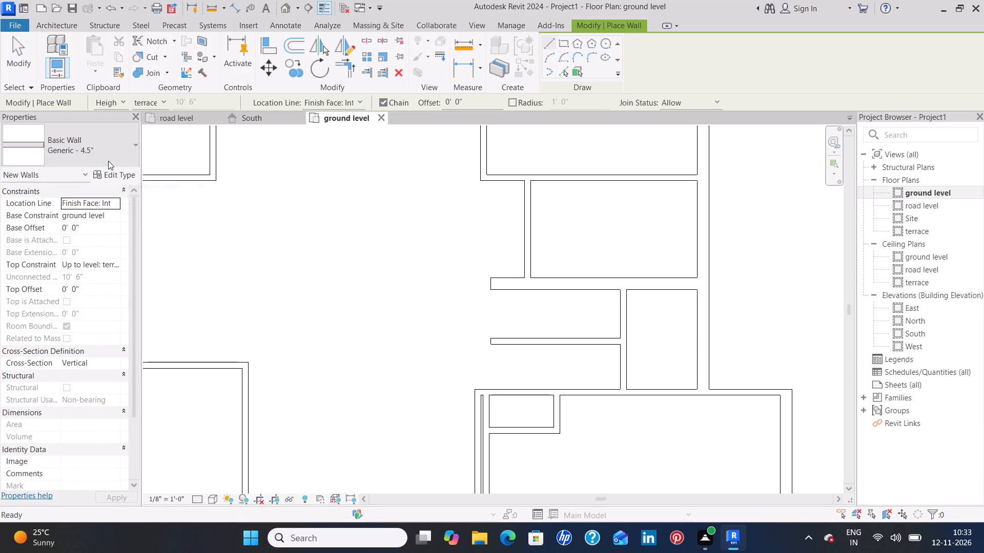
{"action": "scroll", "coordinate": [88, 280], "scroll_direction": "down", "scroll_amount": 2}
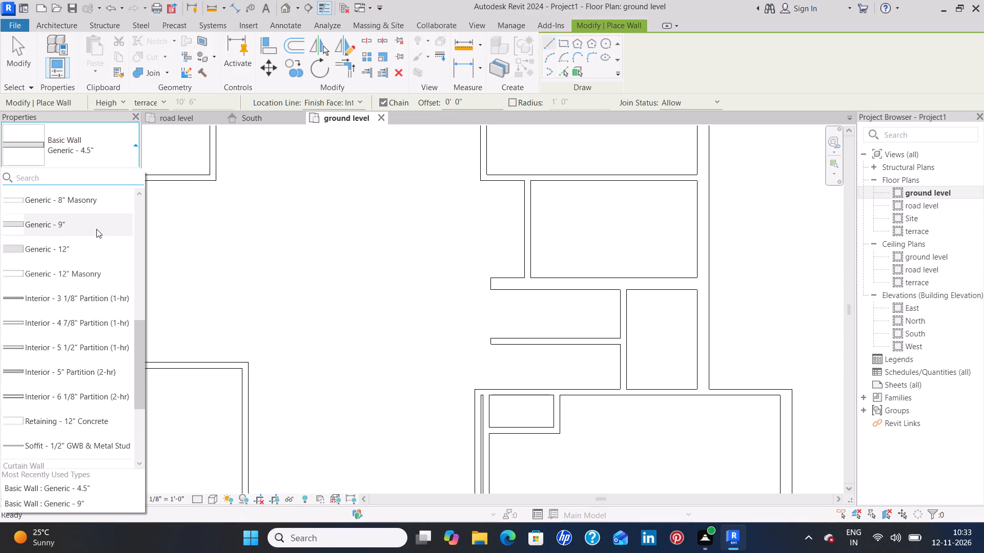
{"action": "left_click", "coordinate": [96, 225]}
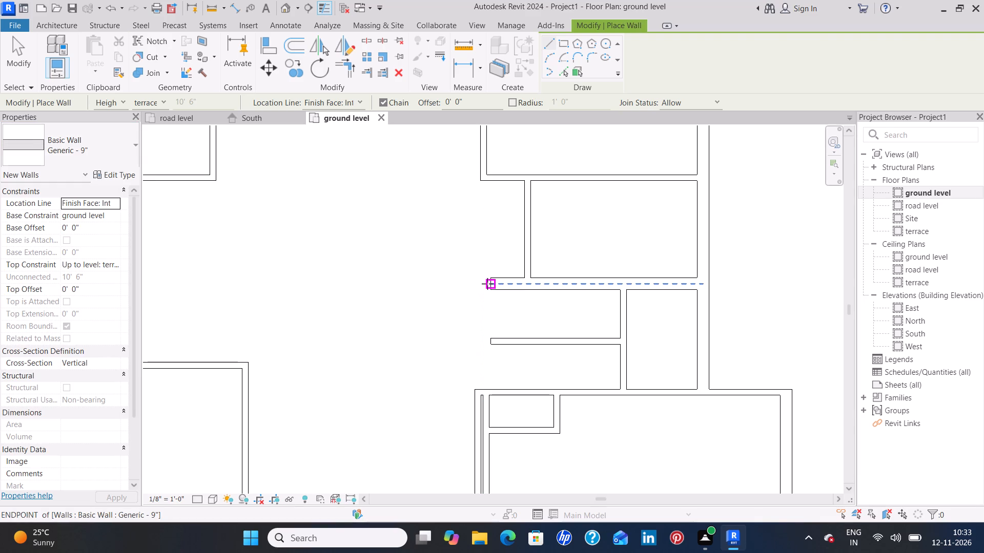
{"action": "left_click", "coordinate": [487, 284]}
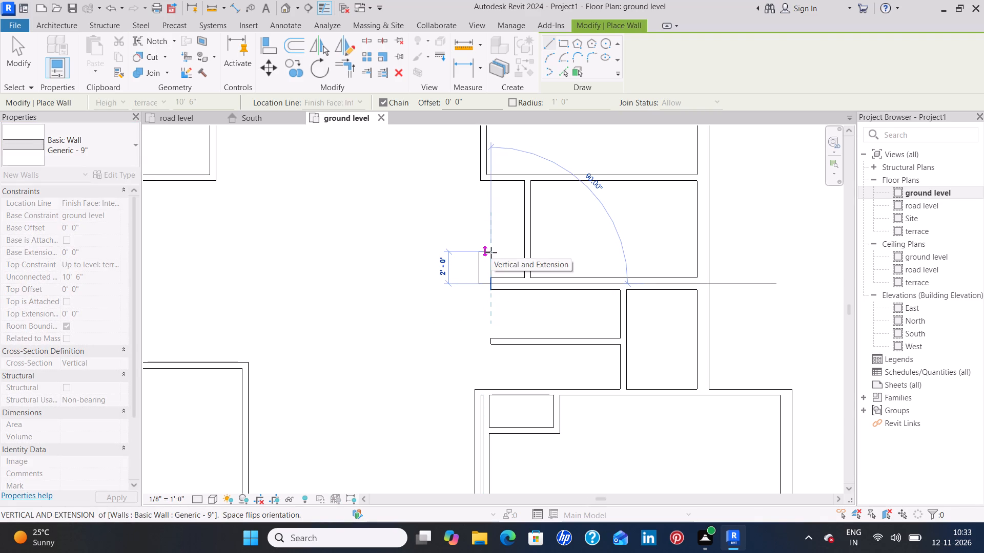
Compare the modelled walls with the floor plan image, checking the bathroom, stair and store area.
{"action": "scroll", "coordinate": [484, 257], "scroll_direction": "down", "scroll_amount": 1}
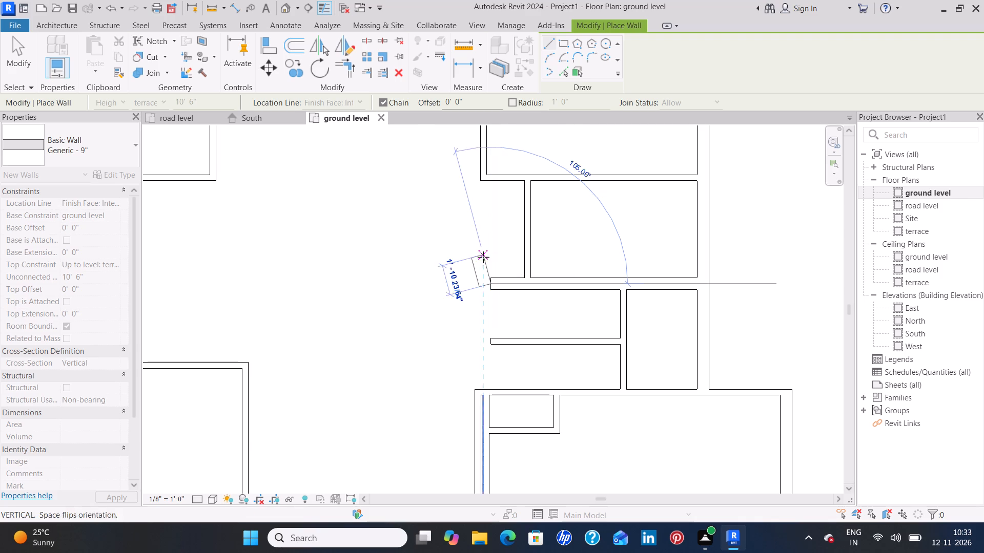
{"action": "scroll", "coordinate": [483, 257], "scroll_direction": "down", "scroll_amount": 13}
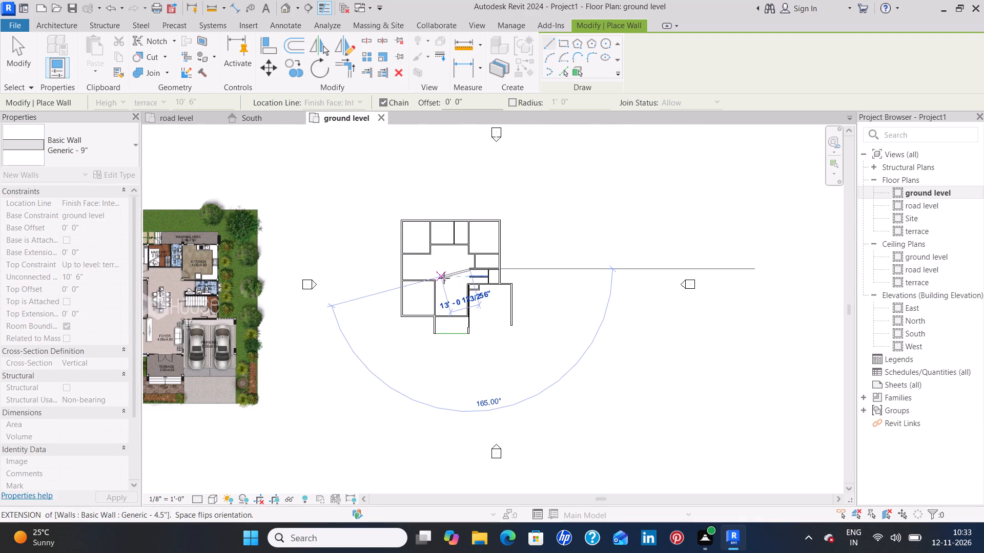
{"action": "scroll", "coordinate": [171, 323], "scroll_direction": "up", "scroll_amount": 7}
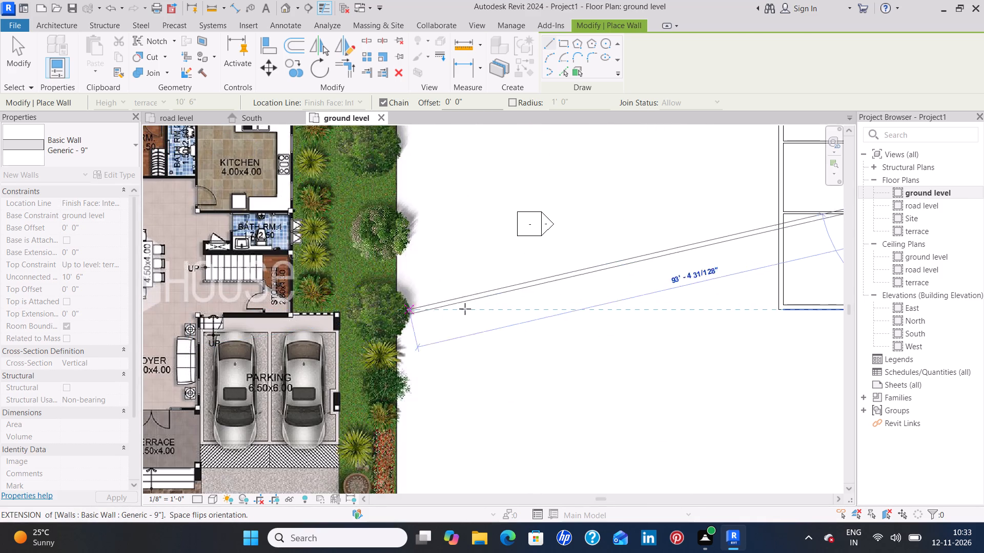
{"action": "scroll", "coordinate": [552, 278], "scroll_direction": "down", "scroll_amount": 4}
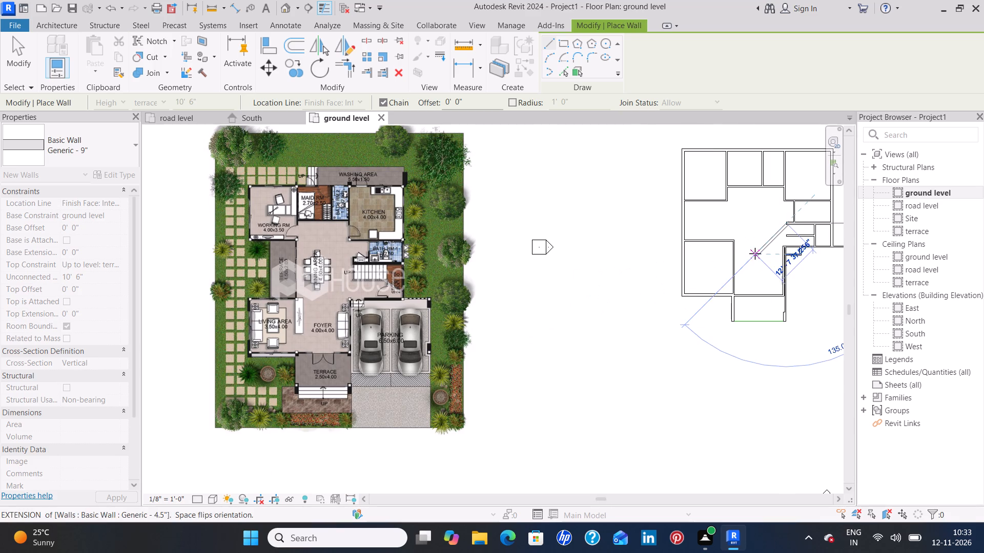
{"action": "scroll", "coordinate": [755, 253], "scroll_direction": "up", "scroll_amount": 8}
{"action": "middle_click_drag", "start_coordinate": [751, 253], "coordinate": [426, 434]}
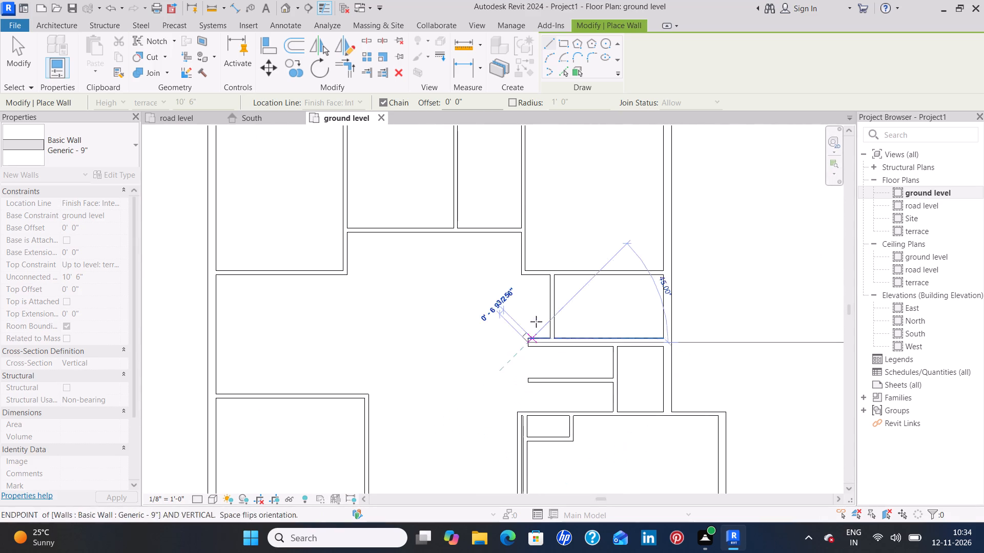
{"action": "key", "text": "Escape"}
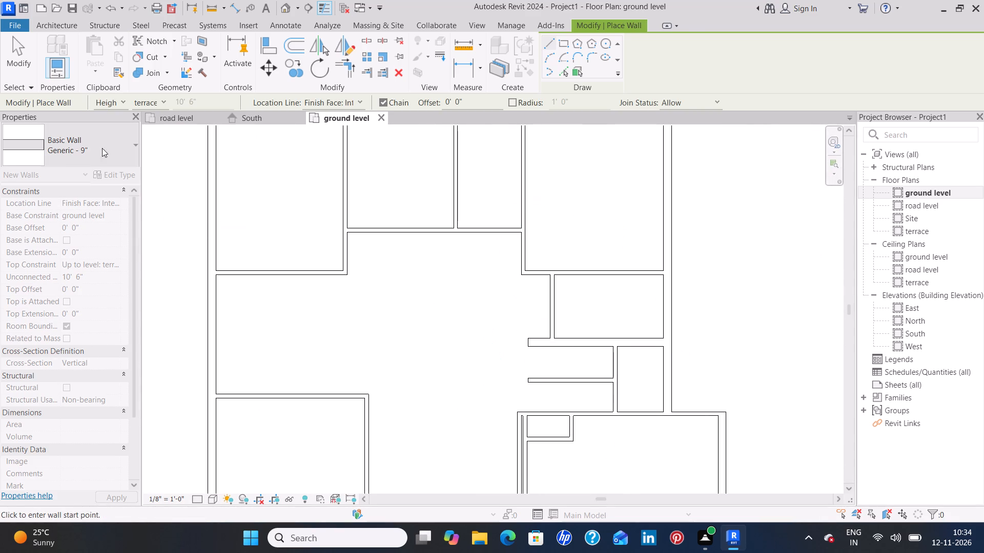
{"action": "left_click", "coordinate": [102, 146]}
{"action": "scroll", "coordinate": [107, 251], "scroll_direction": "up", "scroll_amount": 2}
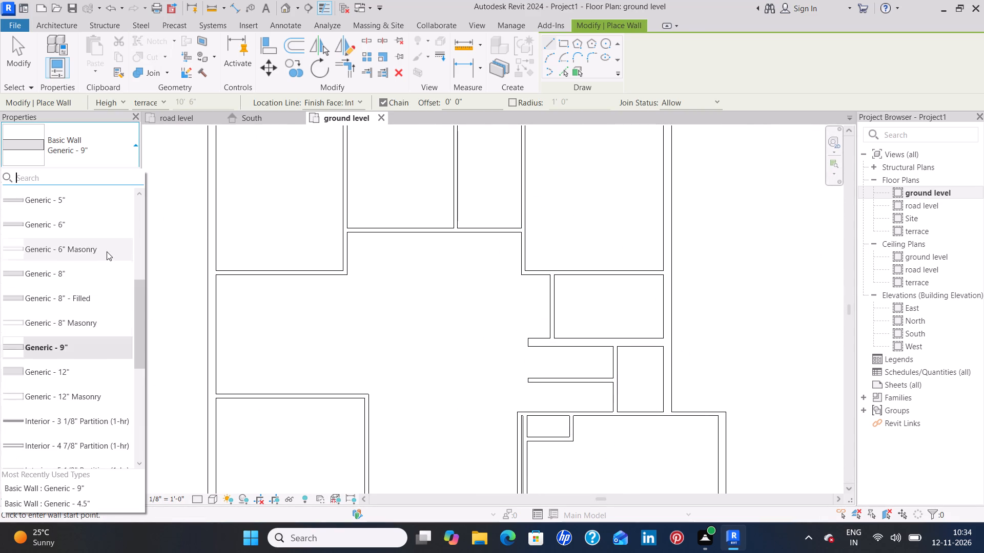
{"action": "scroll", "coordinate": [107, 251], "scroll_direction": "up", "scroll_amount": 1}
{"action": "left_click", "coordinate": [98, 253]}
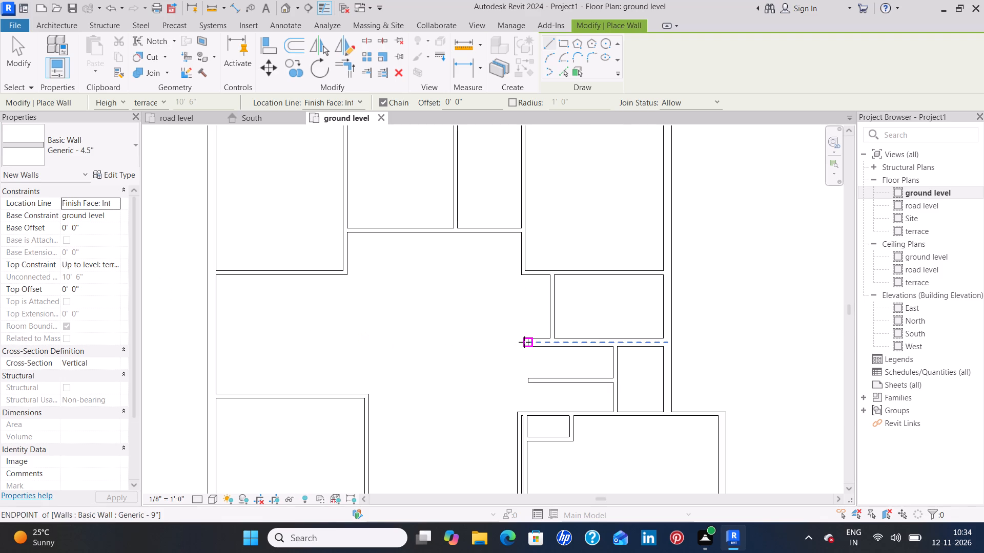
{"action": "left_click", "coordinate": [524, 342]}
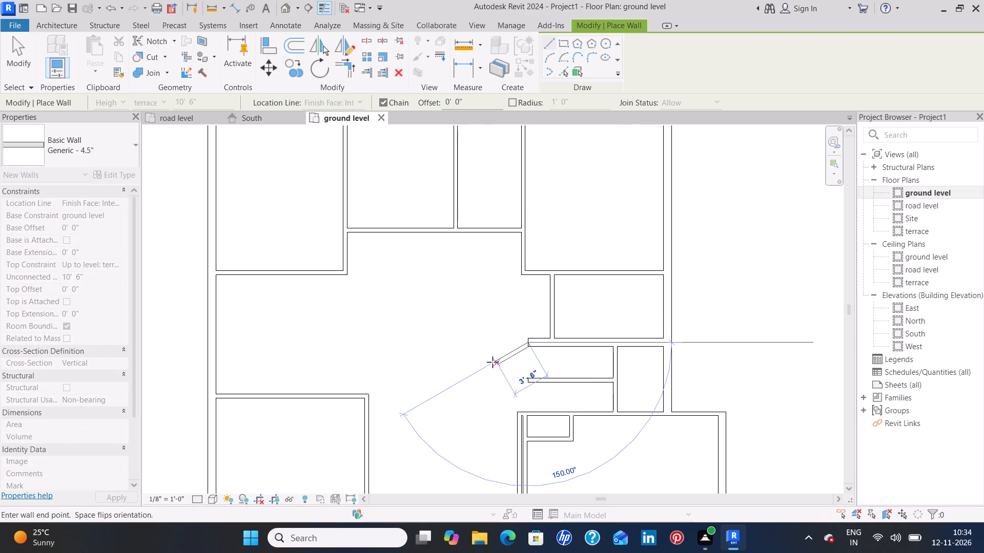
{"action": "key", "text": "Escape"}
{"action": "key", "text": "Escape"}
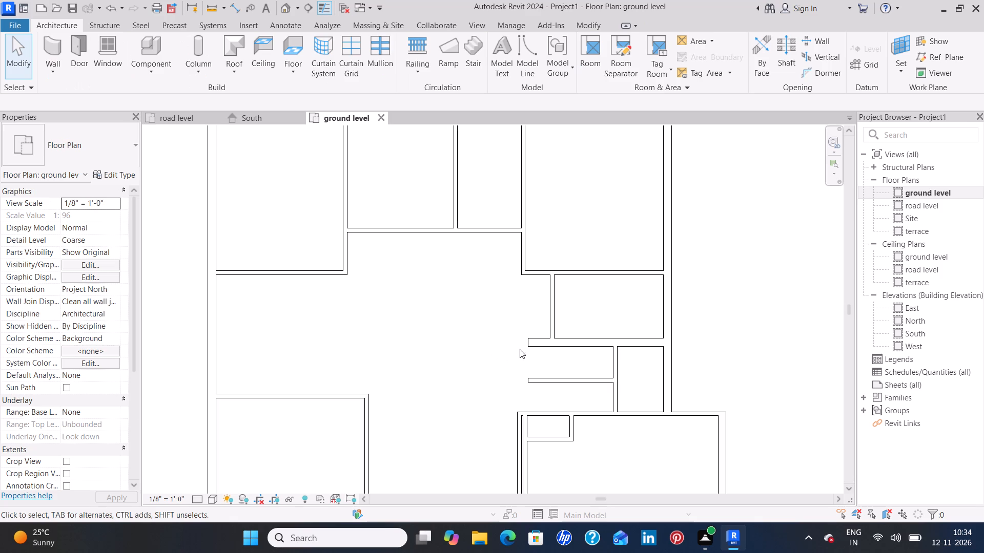
Extend the west end of the small east room's 9" south wall, making the wall about 13' 9 1/8" long.
{"action": "left_click", "coordinate": [528, 346]}
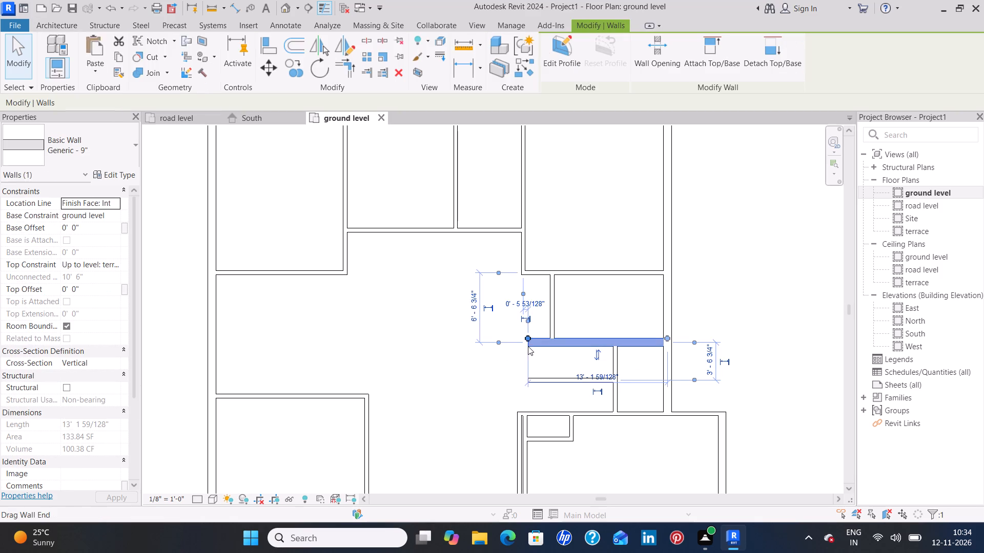
{"action": "left_click_drag", "start_coordinate": [528, 339], "coordinate": [522, 338]}
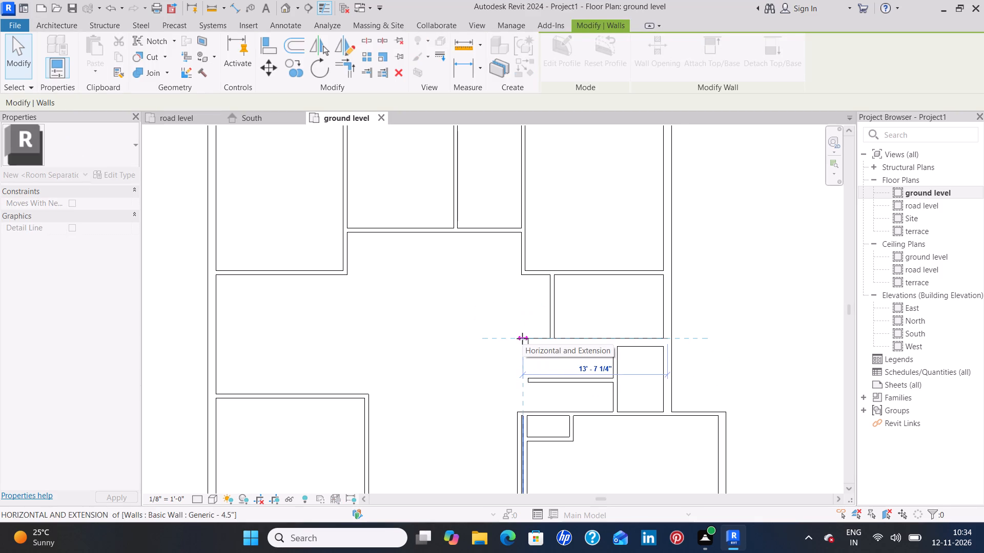
{"action": "left_click_drag", "start_coordinate": [522, 338], "coordinate": [518, 337]}
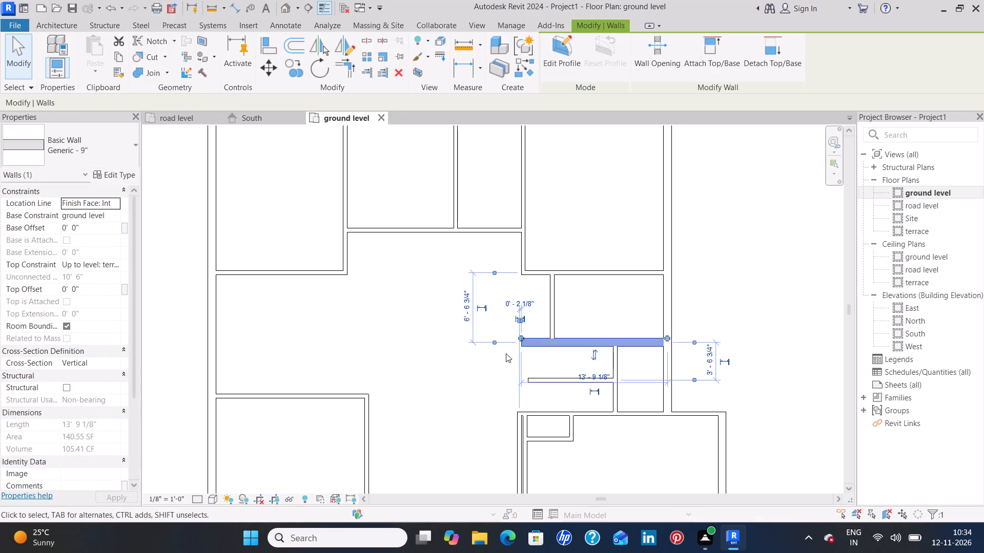
{"action": "left_click", "coordinate": [480, 361]}
Extend the parallel 4.5" wall's west end level with the 9" wall's end, making it about 8' 10" long.
{"action": "left_click", "coordinate": [529, 379]}
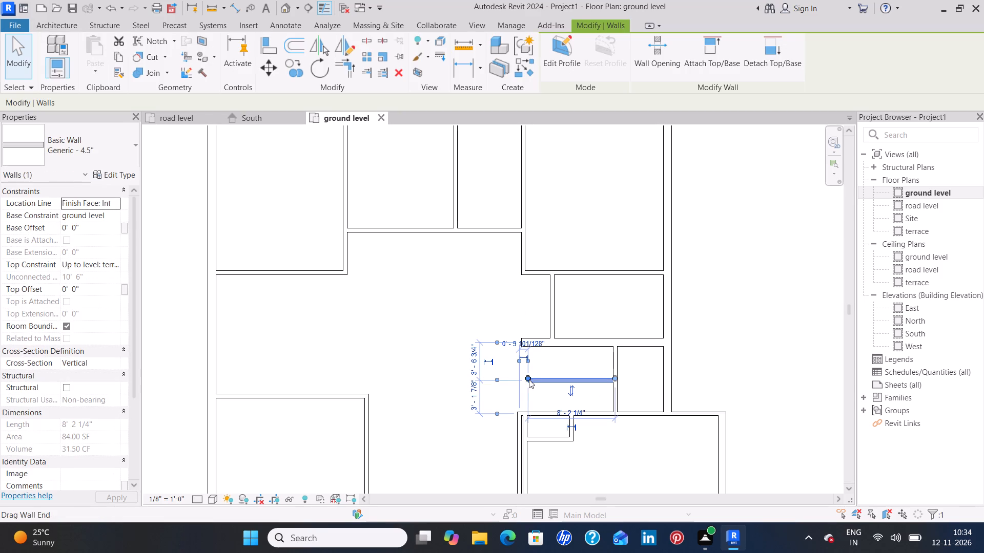
{"action": "left_click_drag", "start_coordinate": [527, 376], "coordinate": [522, 377]}
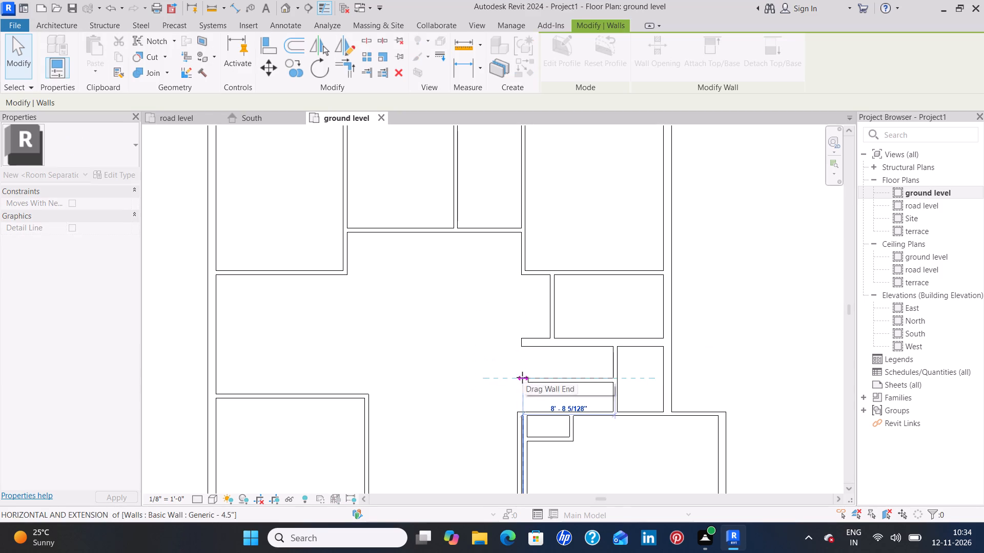
{"action": "left_click_drag", "start_coordinate": [522, 377], "coordinate": [516, 378]}
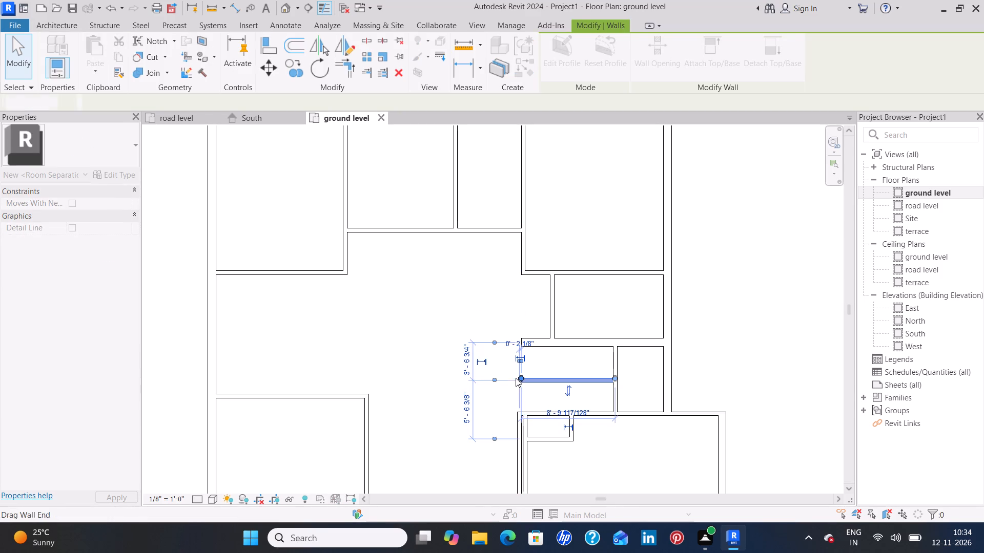
{"action": "left_click", "coordinate": [422, 353]}
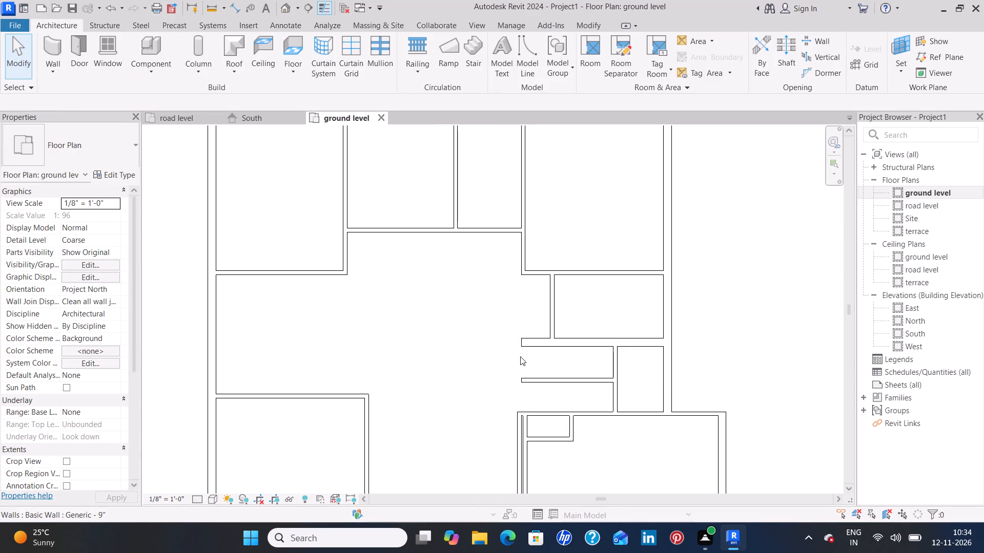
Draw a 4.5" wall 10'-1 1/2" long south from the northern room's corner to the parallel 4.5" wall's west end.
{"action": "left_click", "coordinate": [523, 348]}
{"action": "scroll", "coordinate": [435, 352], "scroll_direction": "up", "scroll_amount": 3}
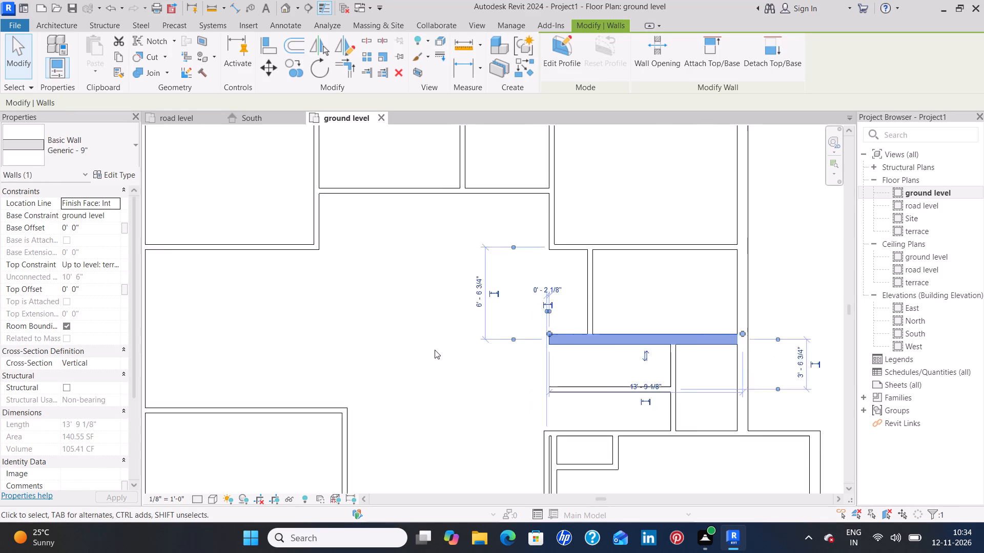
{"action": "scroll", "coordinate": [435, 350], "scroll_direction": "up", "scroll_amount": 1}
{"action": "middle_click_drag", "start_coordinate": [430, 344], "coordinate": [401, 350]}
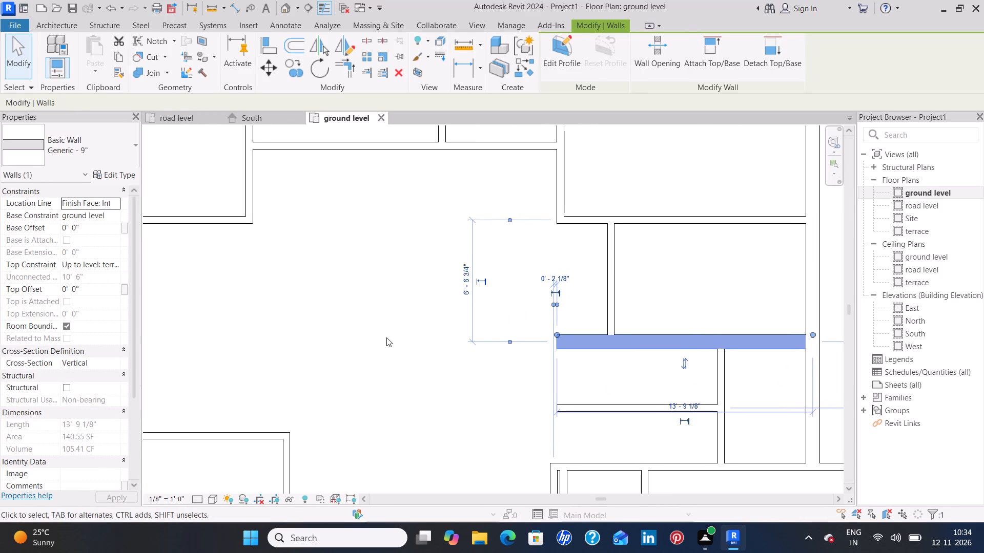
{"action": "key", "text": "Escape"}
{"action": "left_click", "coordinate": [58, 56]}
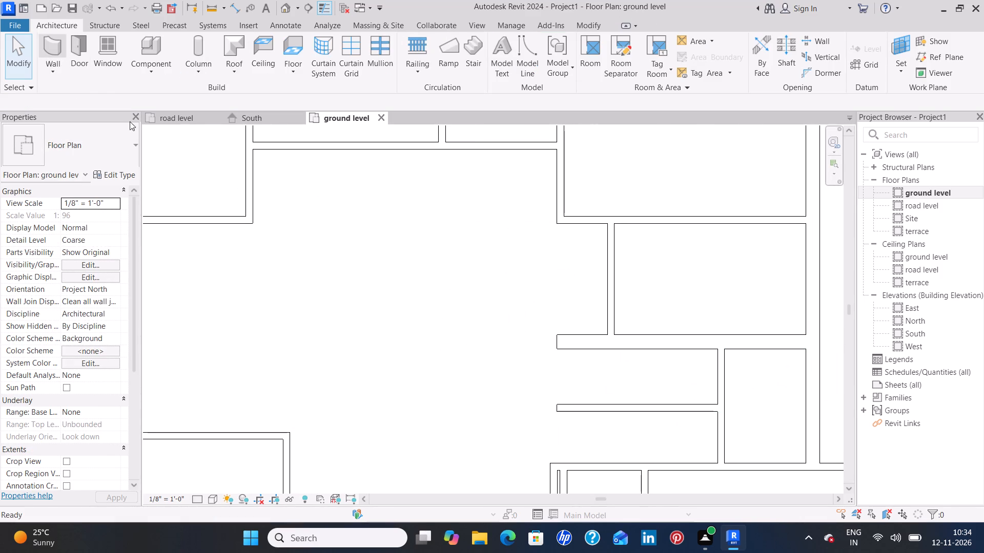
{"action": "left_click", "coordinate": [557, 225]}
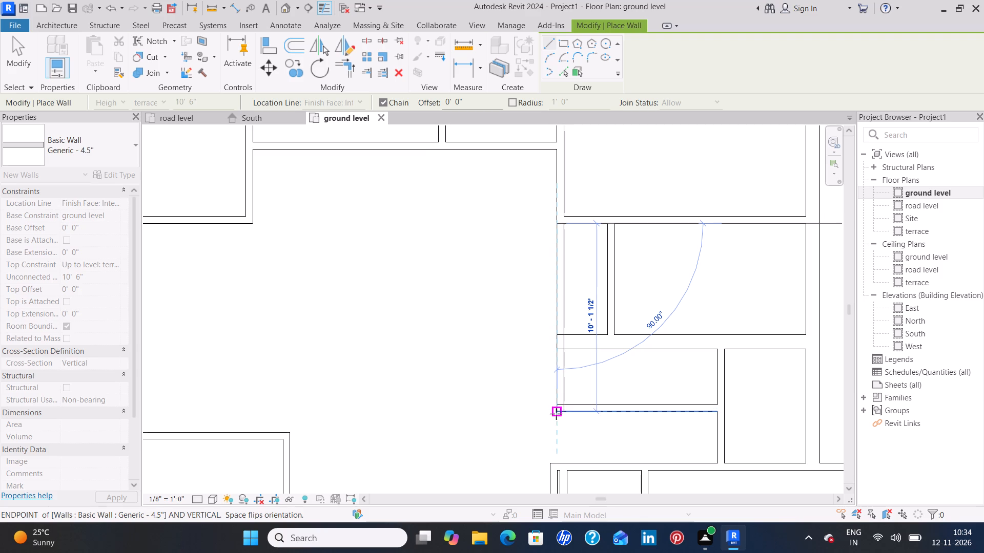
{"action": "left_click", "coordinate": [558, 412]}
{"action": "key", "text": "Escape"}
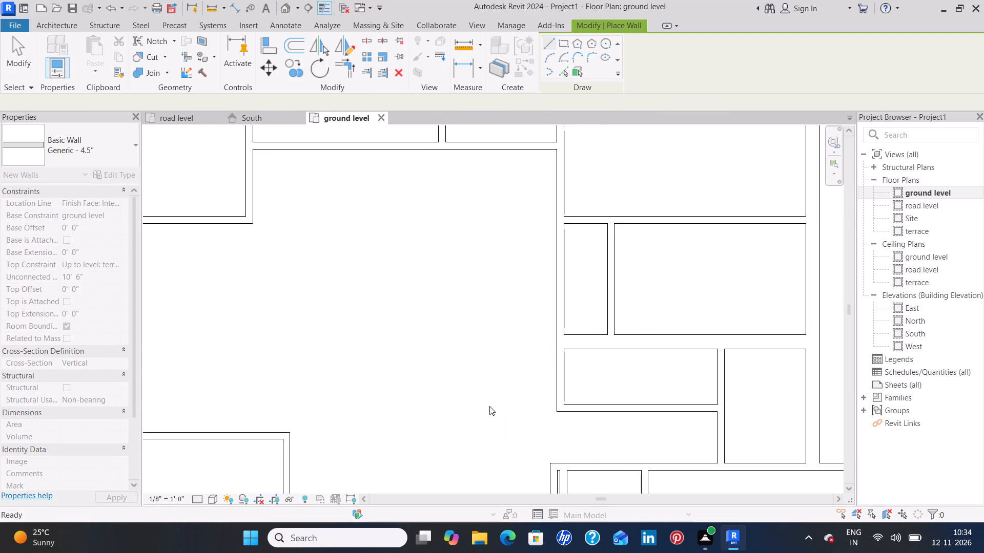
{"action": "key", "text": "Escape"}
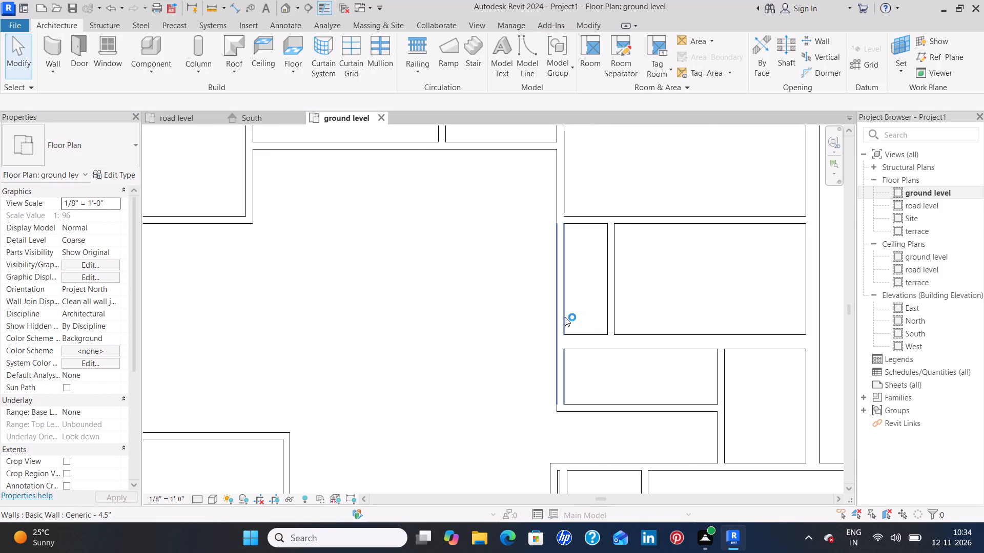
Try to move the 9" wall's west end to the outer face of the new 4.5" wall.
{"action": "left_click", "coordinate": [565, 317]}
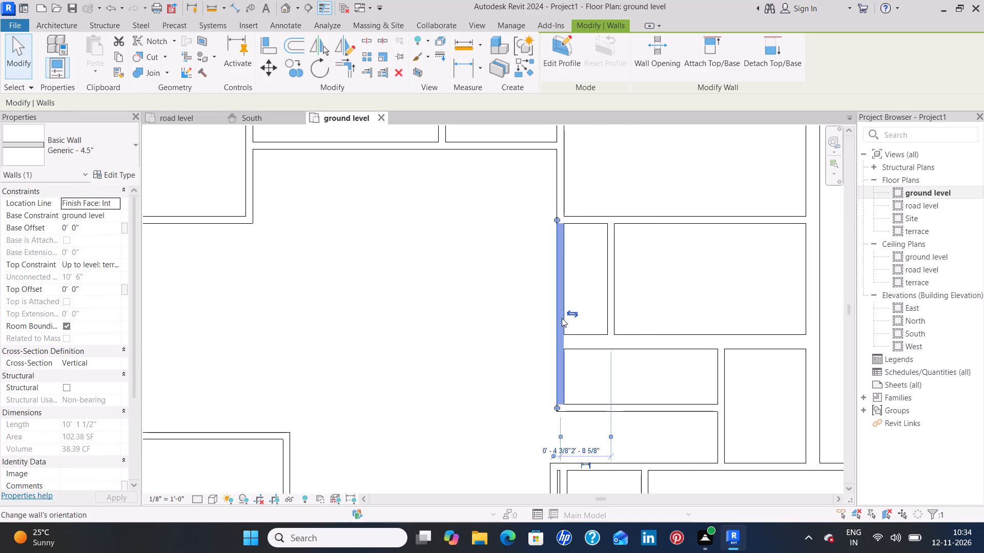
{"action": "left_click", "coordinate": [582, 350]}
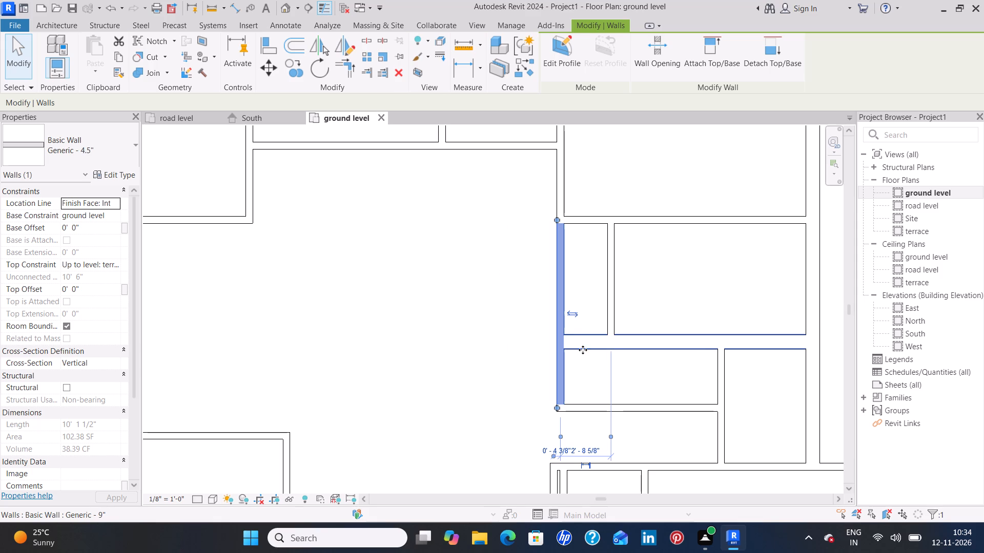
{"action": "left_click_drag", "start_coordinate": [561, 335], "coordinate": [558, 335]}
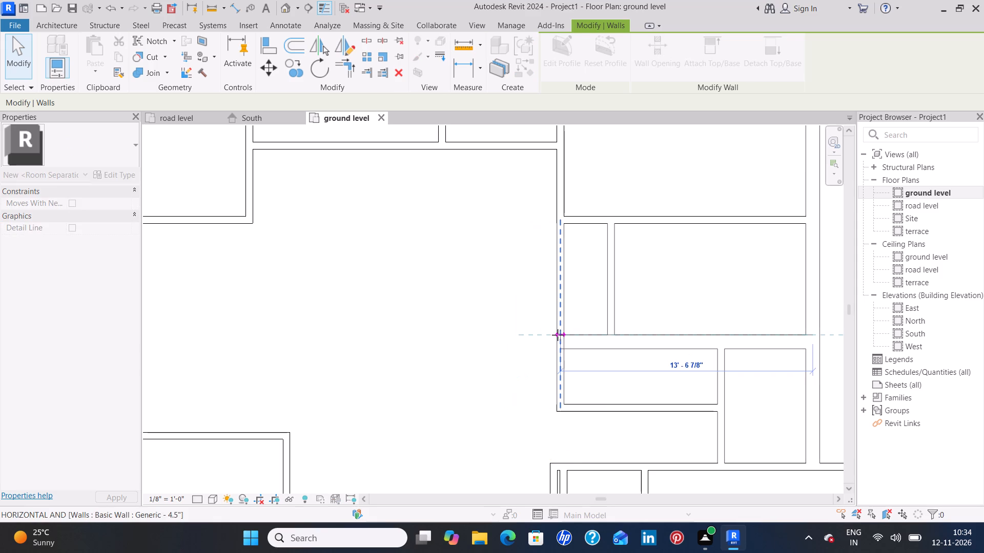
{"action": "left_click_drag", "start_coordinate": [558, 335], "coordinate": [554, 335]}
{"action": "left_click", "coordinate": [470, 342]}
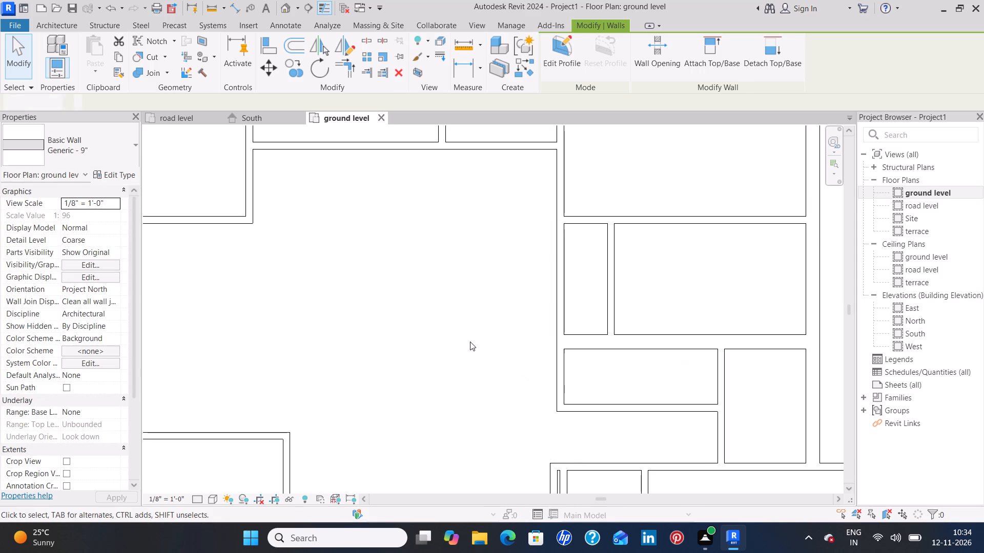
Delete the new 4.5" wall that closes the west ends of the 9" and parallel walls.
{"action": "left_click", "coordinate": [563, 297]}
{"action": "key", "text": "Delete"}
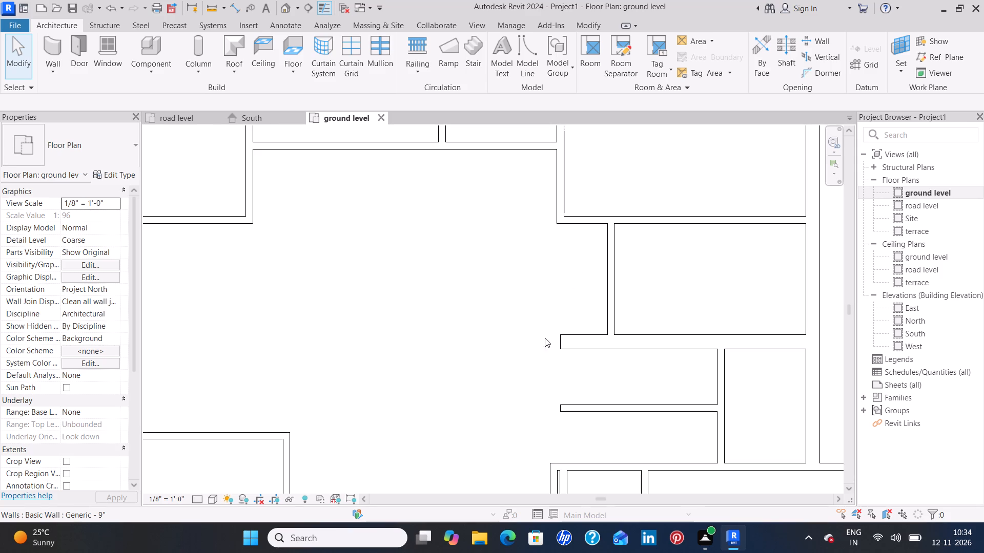
Draw 4.5" walls from the 9" wall's west end, 2'-6" north and about 2'-6 3/8" east to the existing cross wall.
{"action": "left_click", "coordinate": [65, 40]}
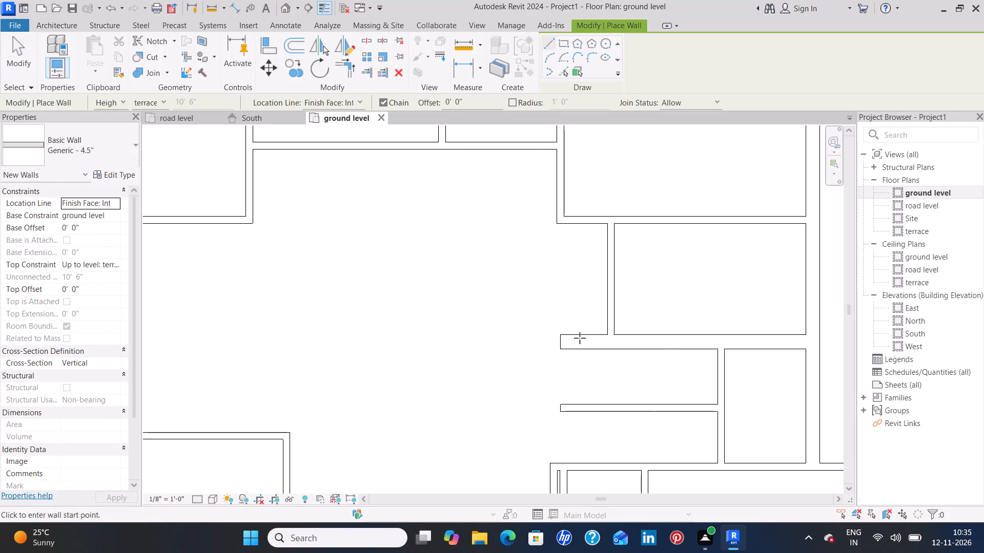
{"action": "left_click", "coordinate": [560, 350]}
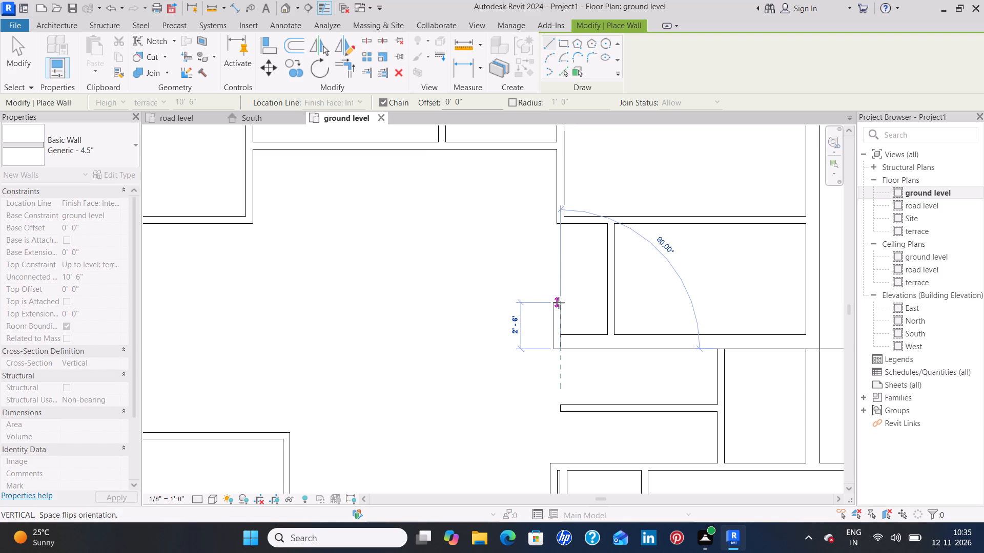
{"action": "left_click", "coordinate": [559, 303]}
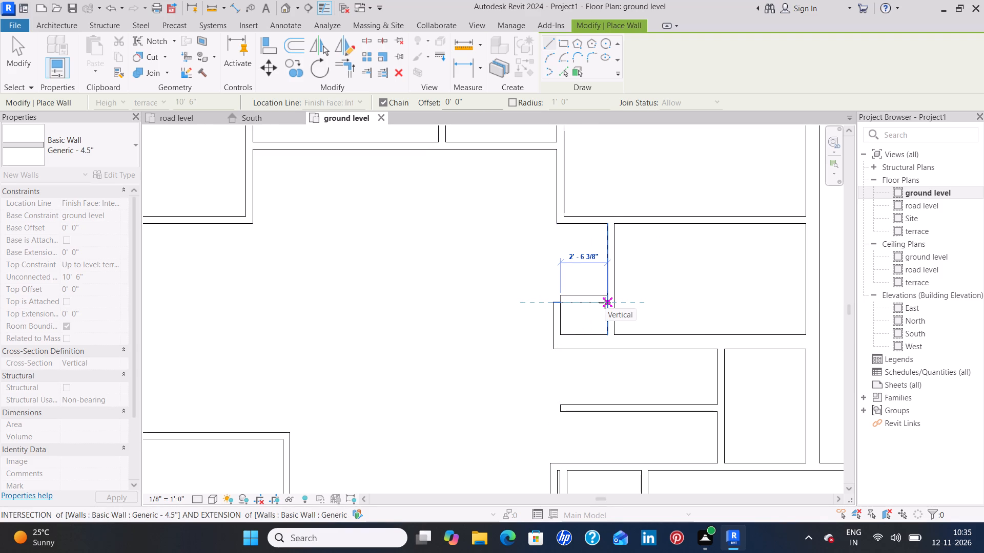
{"action": "key", "text": "space"}
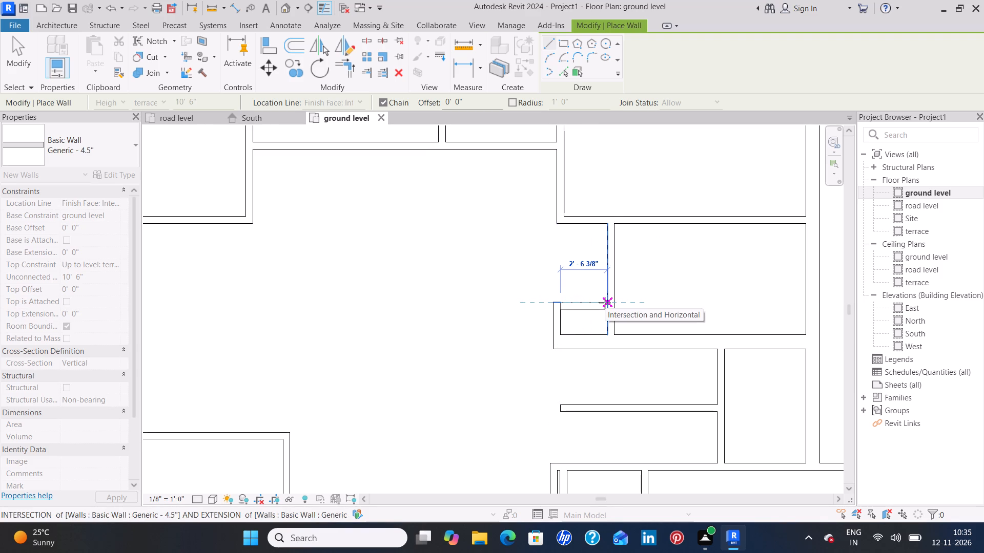
{"action": "left_click", "coordinate": [605, 303]}
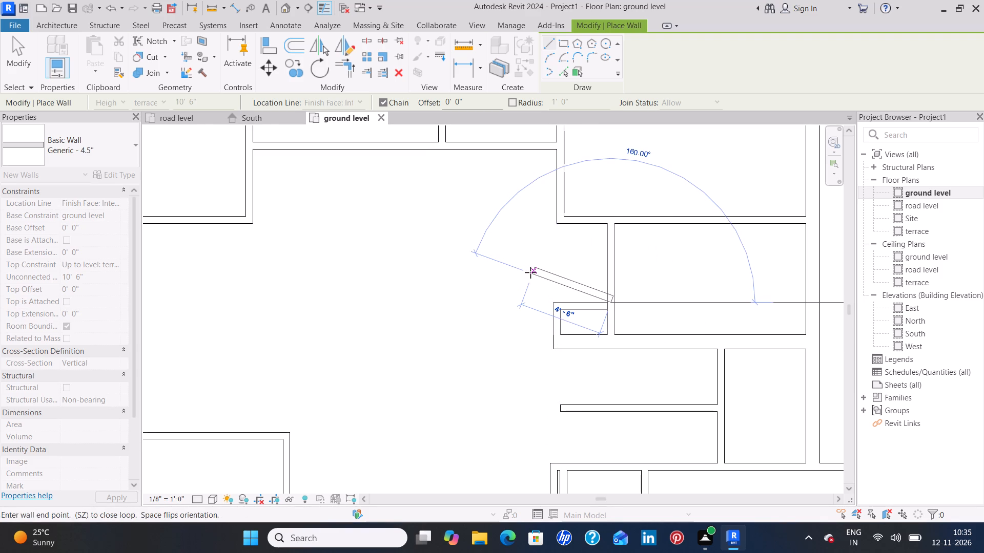
{"action": "key", "text": "Escape"}
{"action": "key", "text": "Escape"}
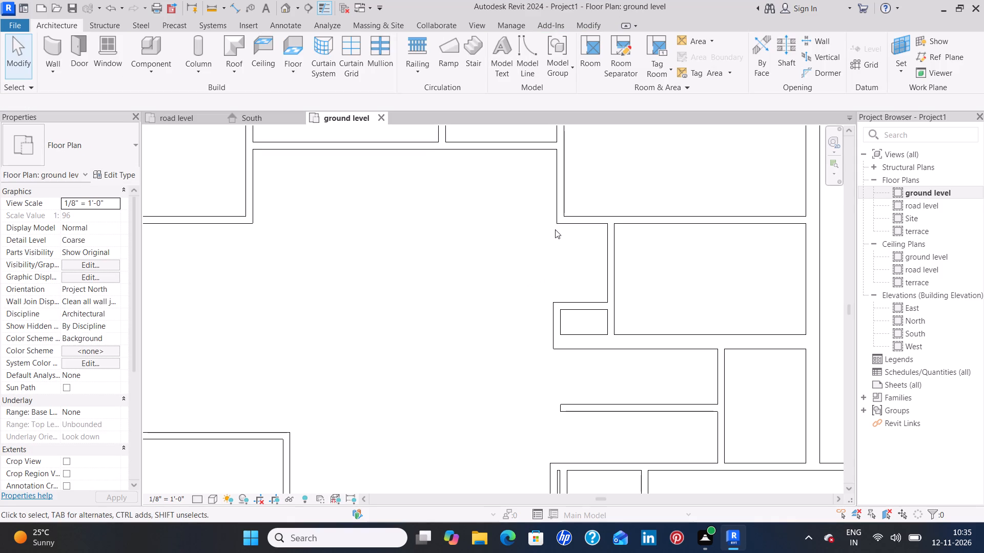
Set the small enclosure's short west wall to 0" offset from the reference line of the wall above.
{"action": "left_click", "coordinate": [550, 306]}
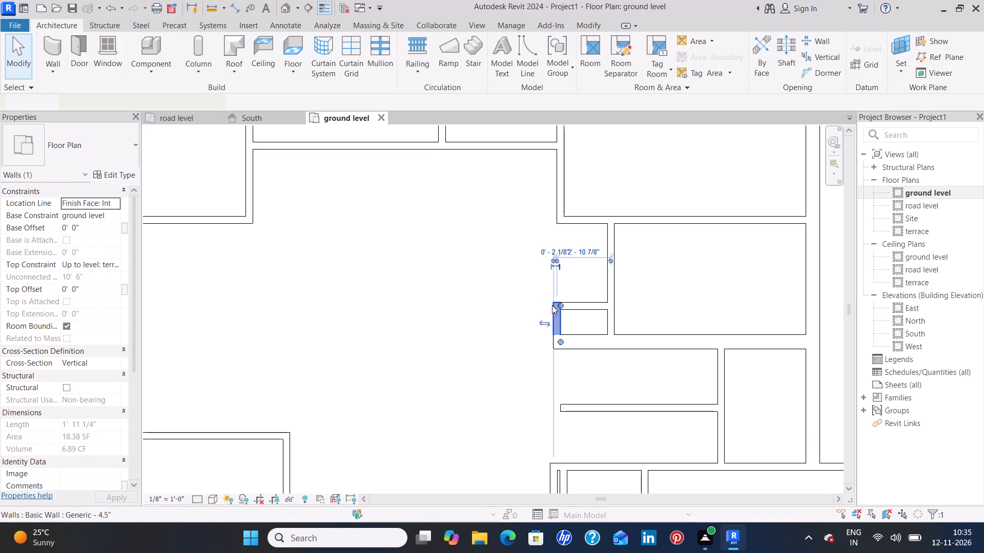
{"action": "key", "text": "Escape"}
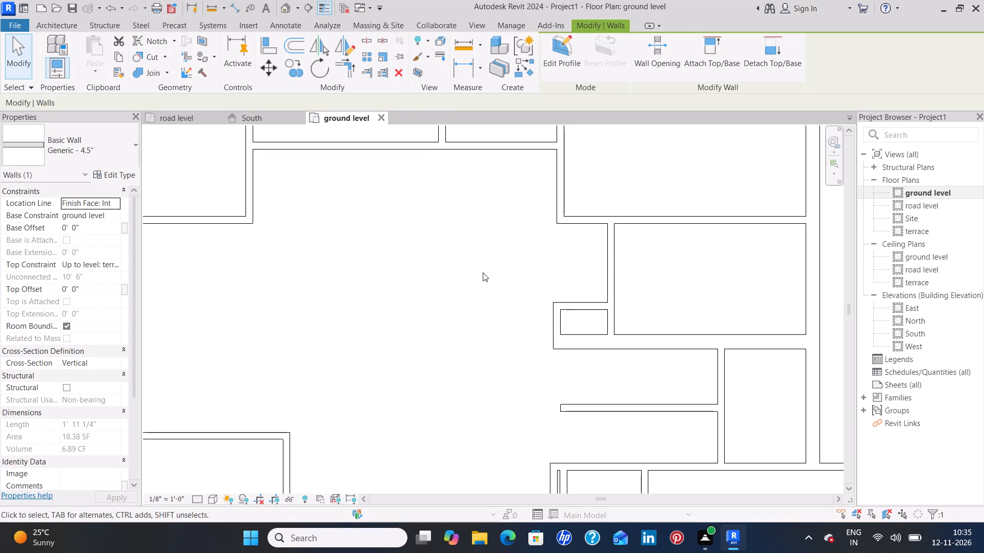
{"action": "scroll", "coordinate": [577, 363], "scroll_direction": "down", "scroll_amount": 4}
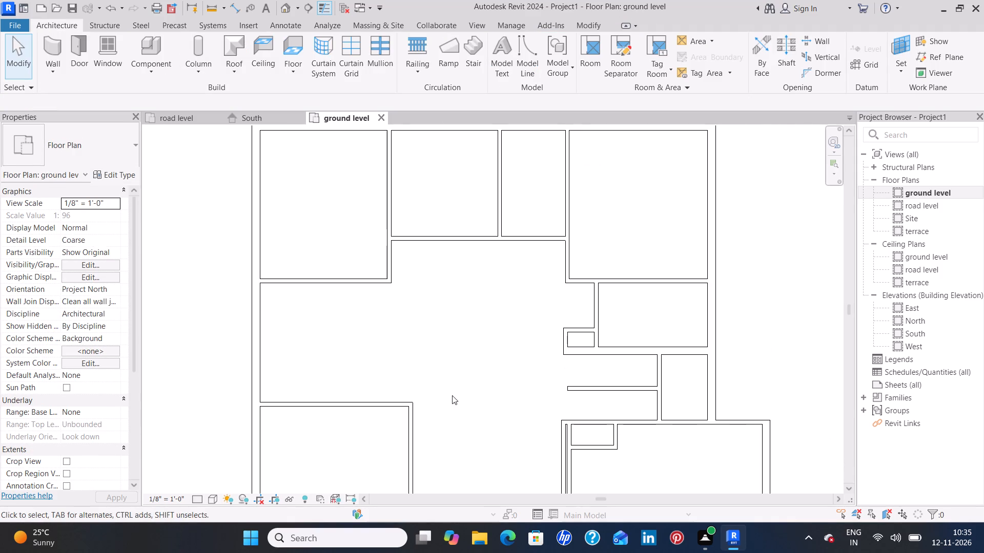
{"action": "middle_click_drag", "start_coordinate": [452, 395], "coordinate": [539, 351]}
{"action": "scroll", "coordinate": [548, 346], "scroll_direction": "down", "scroll_amount": 2}
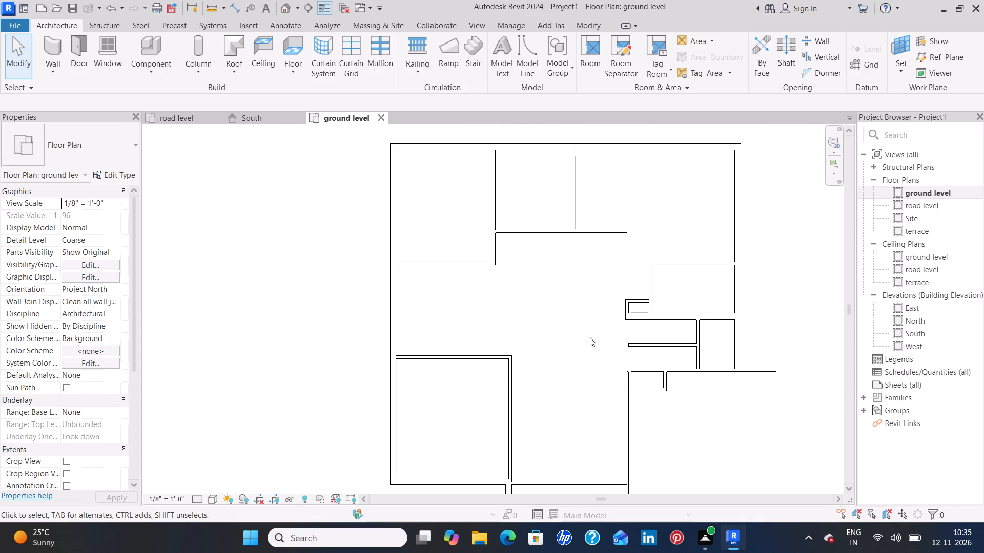
{"action": "left_click", "coordinate": [626, 311]}
{"action": "scroll", "coordinate": [626, 311], "scroll_direction": "up", "scroll_amount": 9}
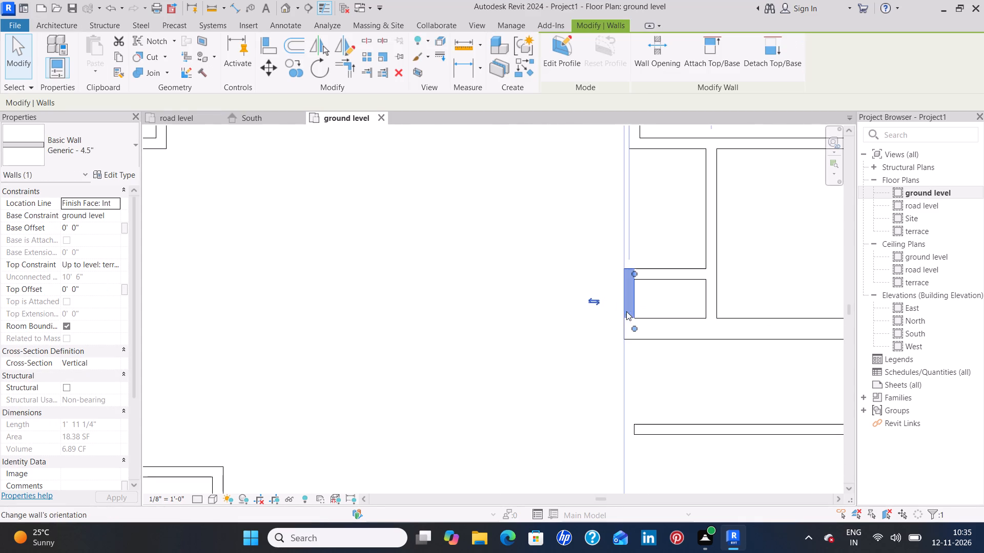
{"action": "middle_click_drag", "start_coordinate": [565, 310], "coordinate": [523, 431]}
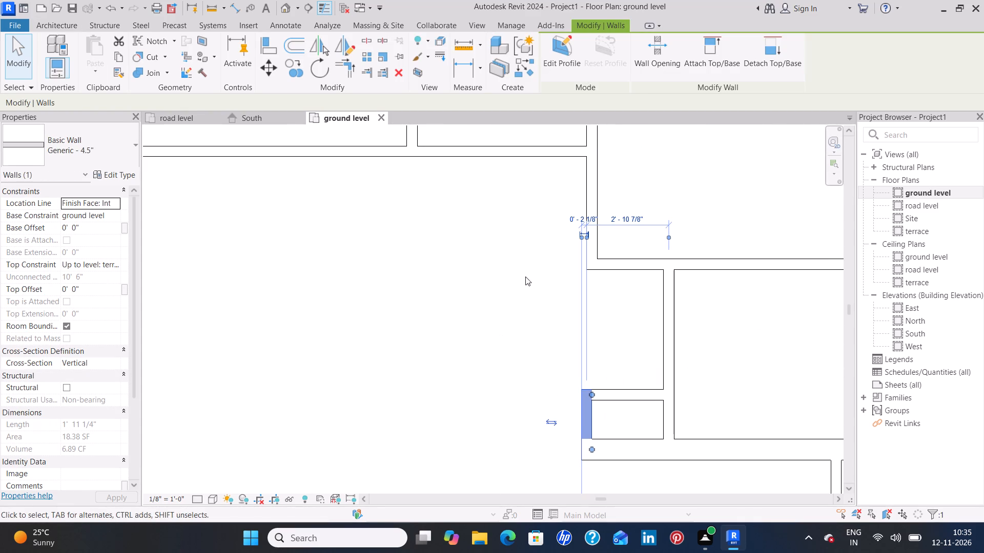
{"action": "left_click", "coordinate": [568, 219]}
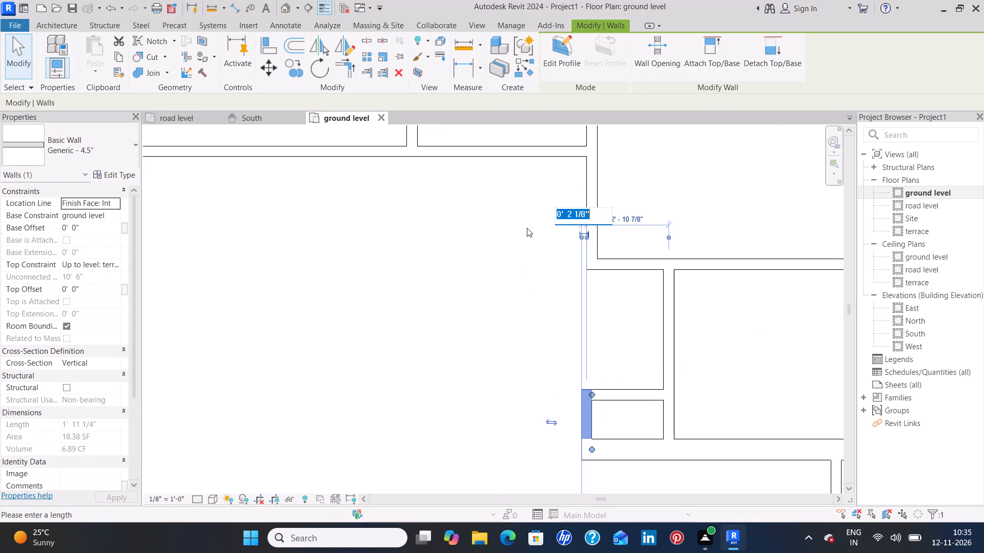
{"action": "key", "text": "BackSpace"}
{"action": "key", "text": "0"}
{"action": "key", "text": "Return"}
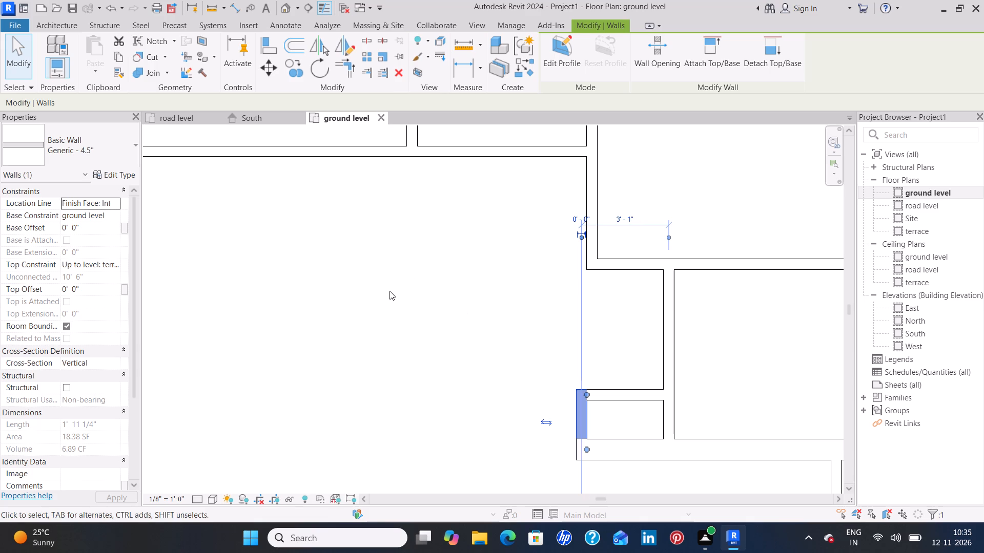
{"action": "left_click", "coordinate": [375, 314]}
Nudge the small enclosure's west wall 1" east, making it 3'-0" from the parallel cross wall.
{"action": "left_click", "coordinate": [577, 409]}
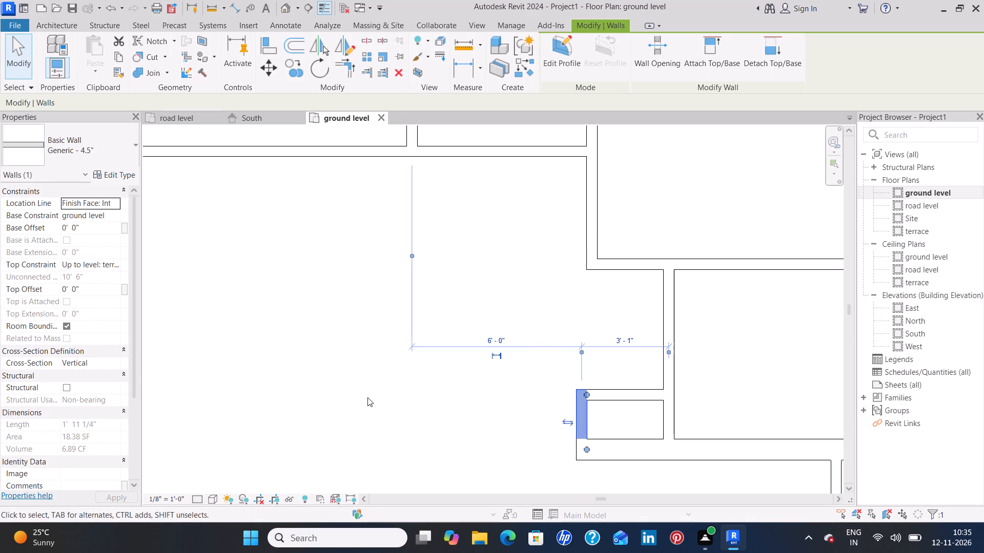
{"action": "key", "text": "Right"}
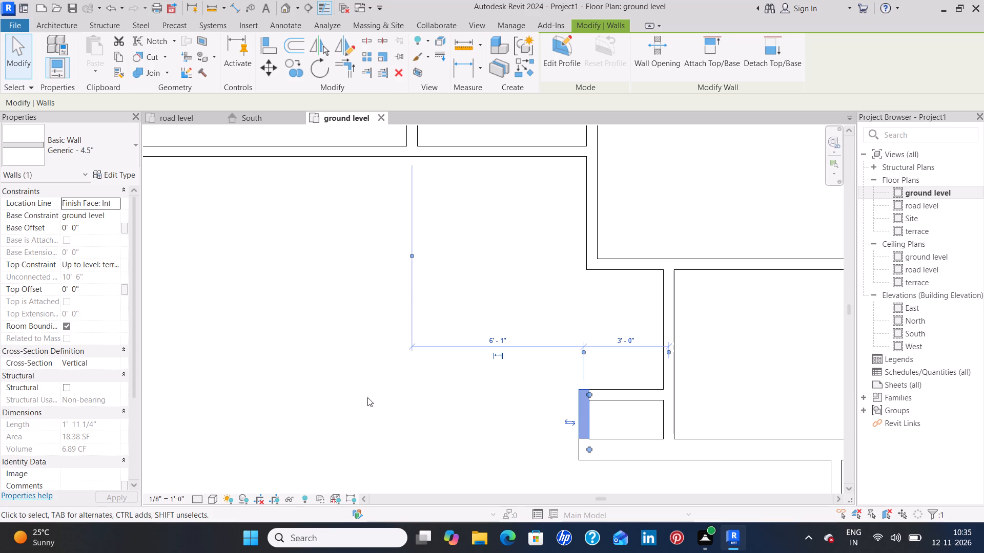
{"action": "left_click", "coordinate": [368, 394]}
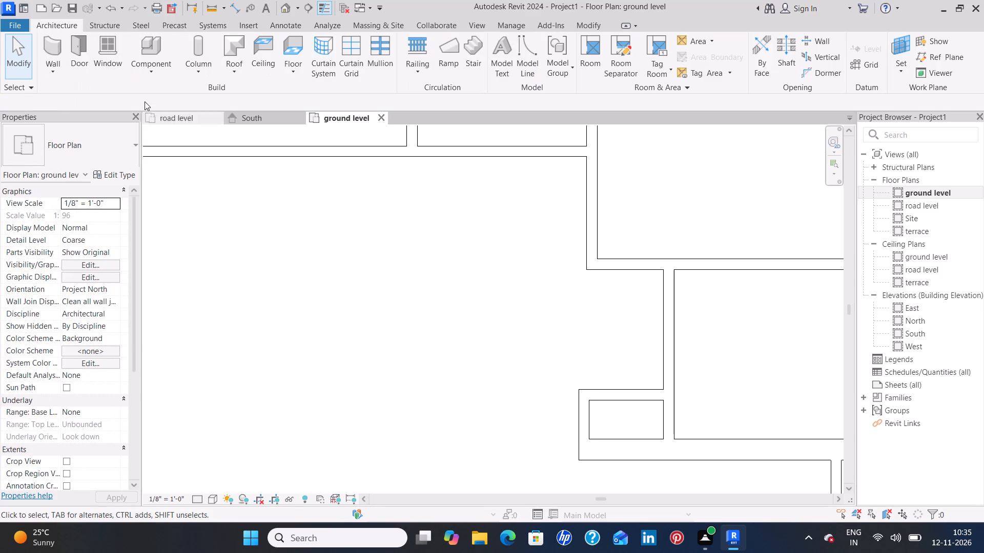
Draw a 4.5" wall about 4'-3" long from the northern room's corner south to the small enclosure's north wall.
{"action": "left_click", "coordinate": [42, 52]}
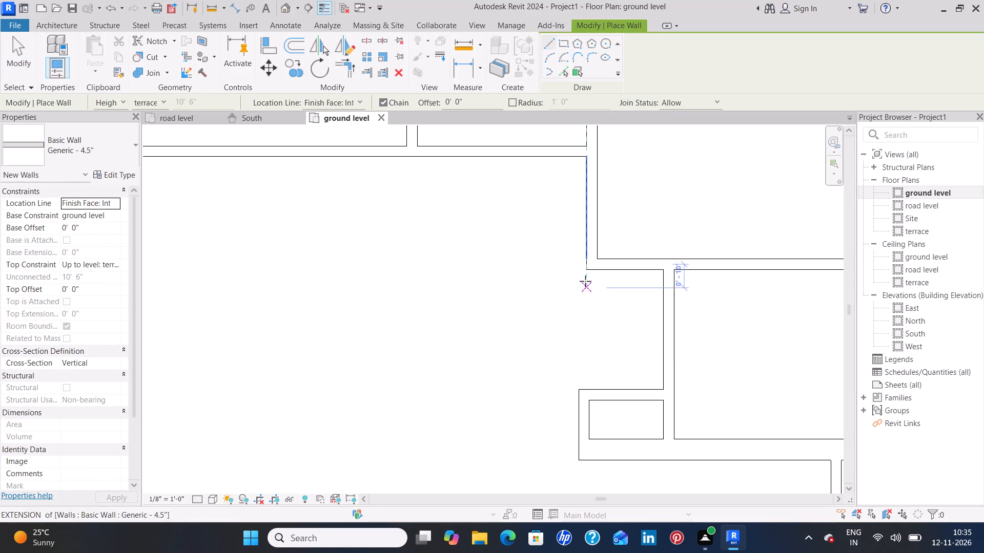
{"action": "left_click", "coordinate": [588, 270]}
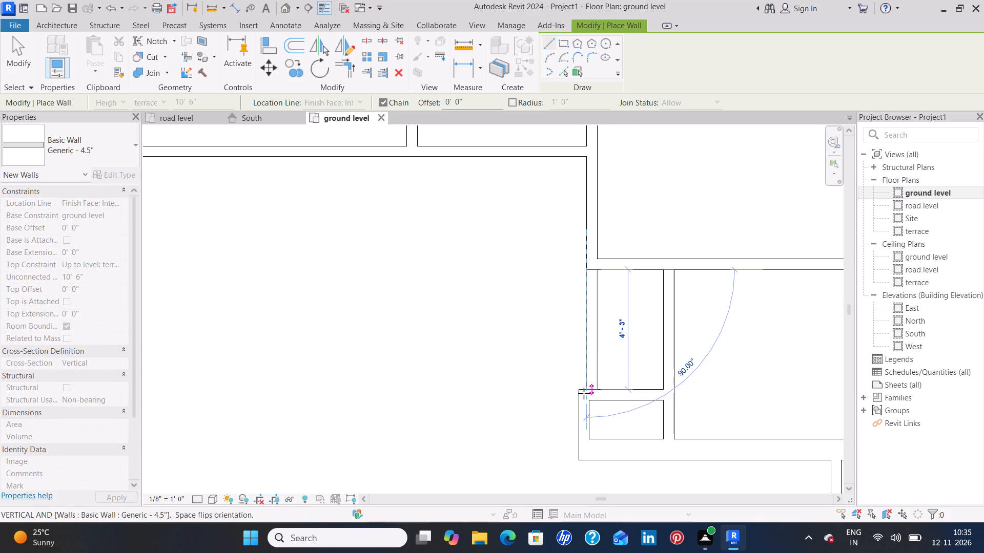
{"action": "left_click", "coordinate": [587, 391]}
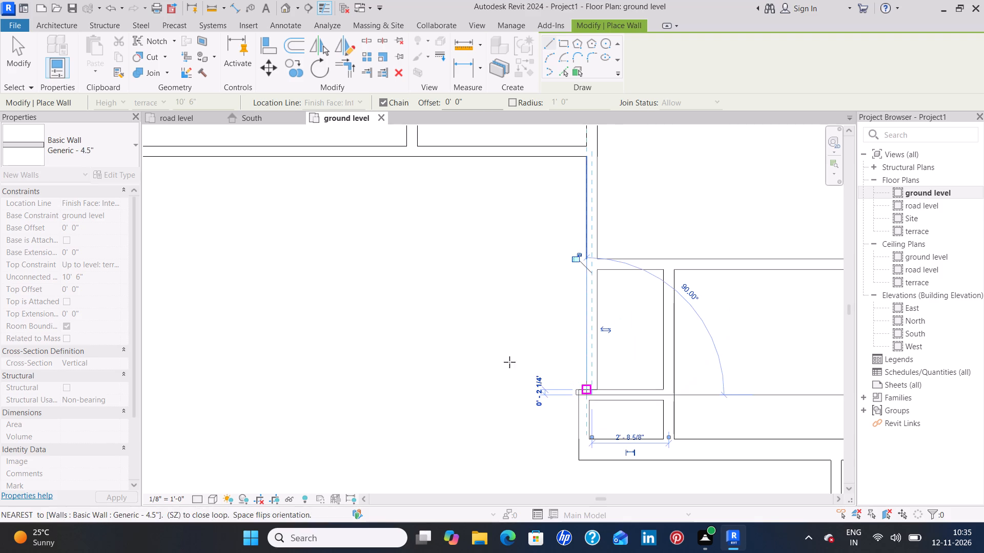
{"action": "key", "text": "grave"}
{"action": "key", "text": "Escape"}
{"action": "key", "text": "Escape"}
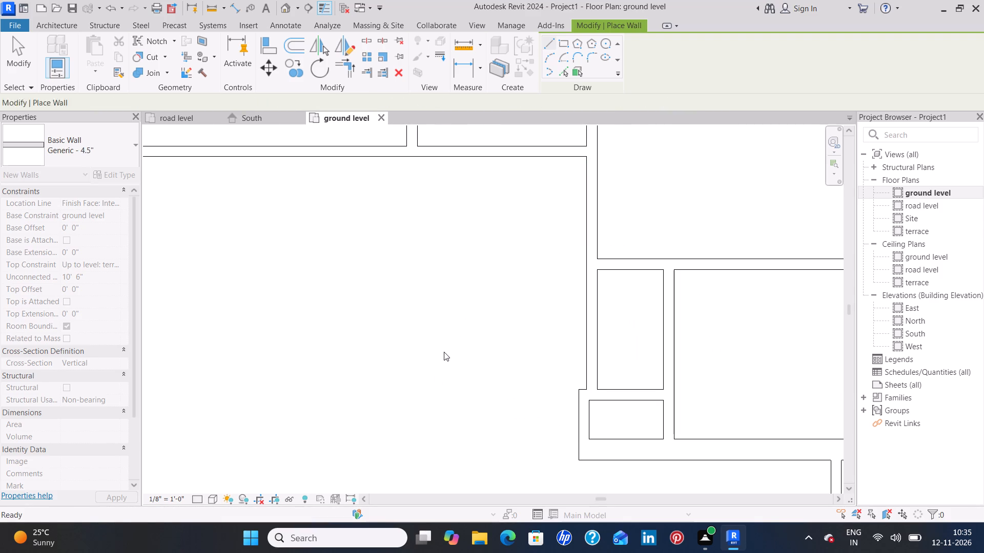
Nudge the small enclosure's west wall 1" west overall, making it 6'-0" from the parallel wall to its west.
{"action": "left_click", "coordinate": [581, 430]}
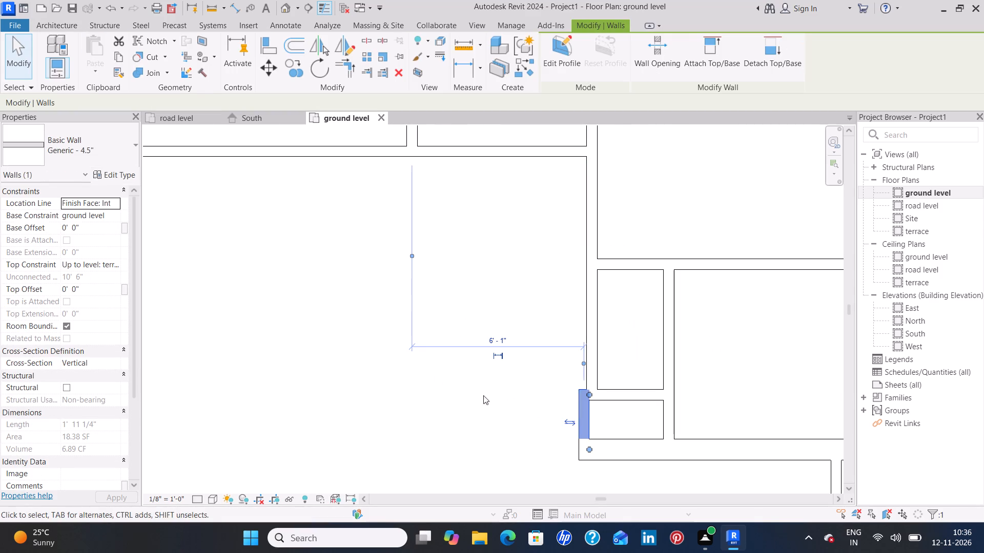
{"action": "key", "text": "Right"}
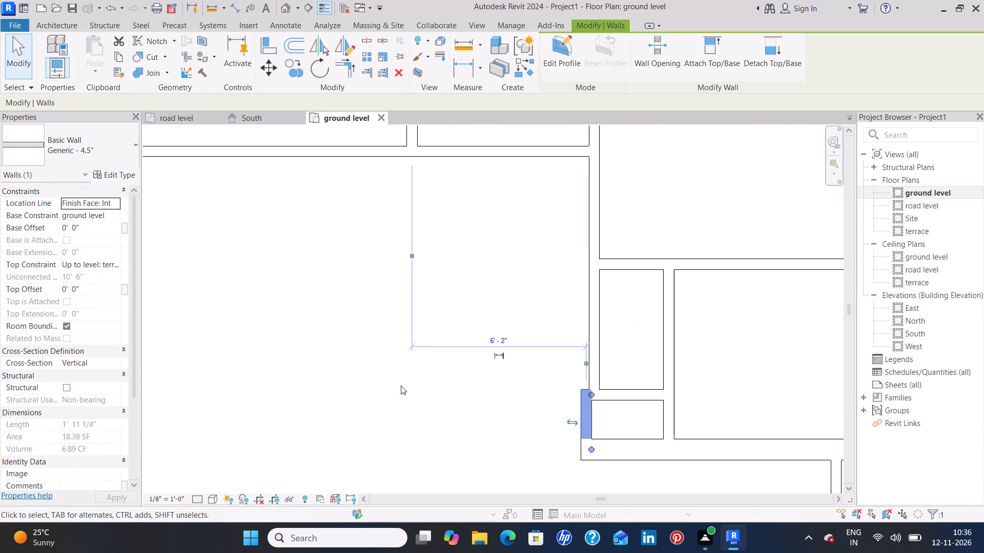
{"action": "key", "text": "Left"}
{"action": "key", "text": "Left"}
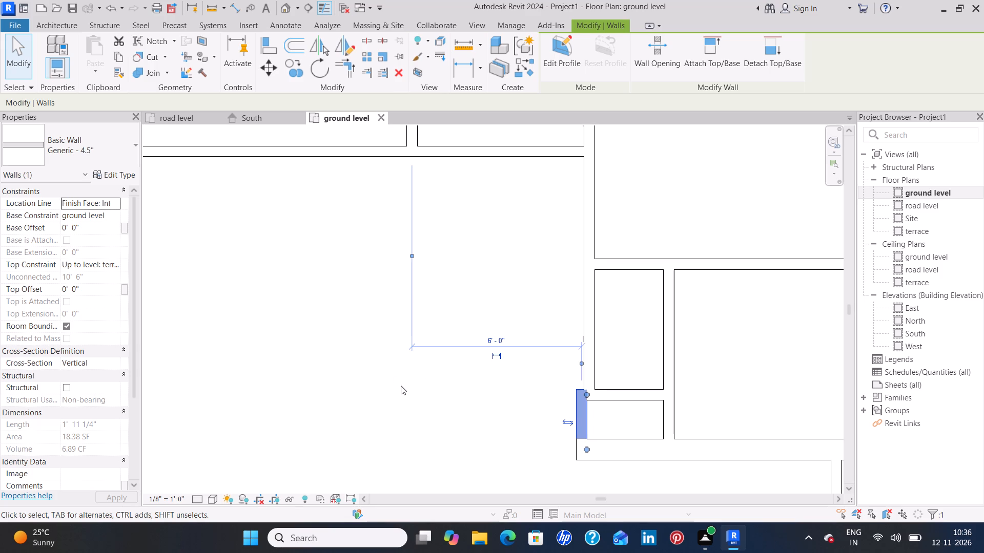
Shift both ends of the small enclosure's west wall east, keeping it vertical and about 2'-9" from the parallel cross wall.
{"action": "scroll", "coordinate": [458, 368], "scroll_direction": "down", "scroll_amount": 5}
{"action": "scroll", "coordinate": [510, 226], "scroll_direction": "down", "scroll_amount": 3}
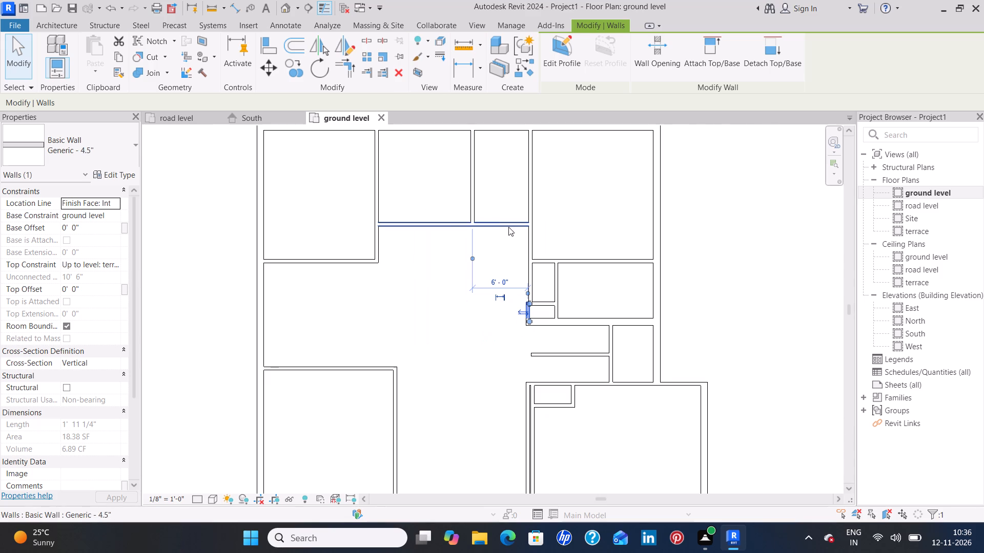
{"action": "scroll", "coordinate": [485, 317], "scroll_direction": "up", "scroll_amount": 3}
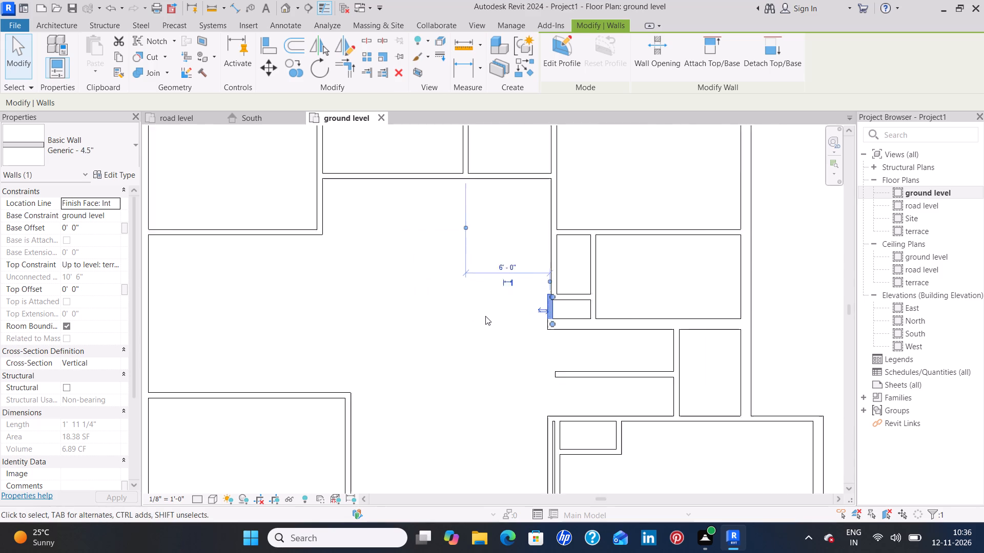
{"action": "scroll", "coordinate": [485, 316], "scroll_direction": "up", "scroll_amount": 5}
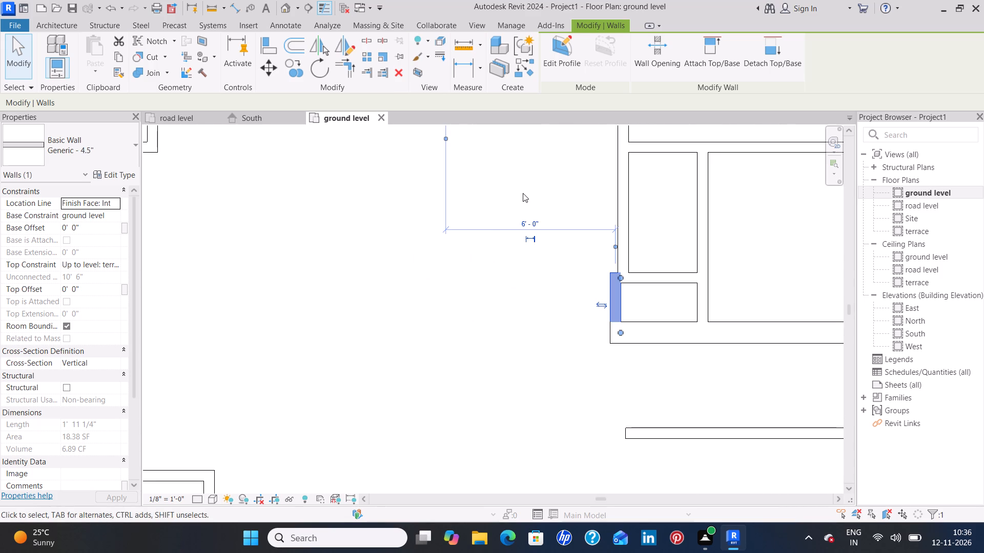
{"action": "scroll", "coordinate": [521, 190], "scroll_direction": "down", "scroll_amount": 3}
{"action": "middle_click_drag", "start_coordinate": [519, 181], "coordinate": [478, 404]}
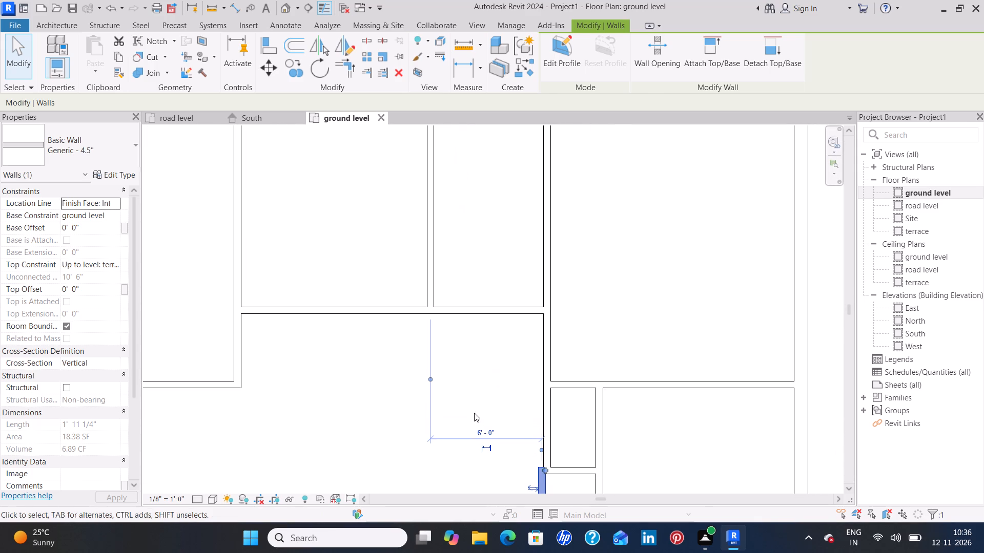
{"action": "middle_click_drag", "start_coordinate": [491, 235], "coordinate": [486, 270]}
{"action": "scroll", "coordinate": [486, 268], "scroll_direction": "down", "scroll_amount": 2}
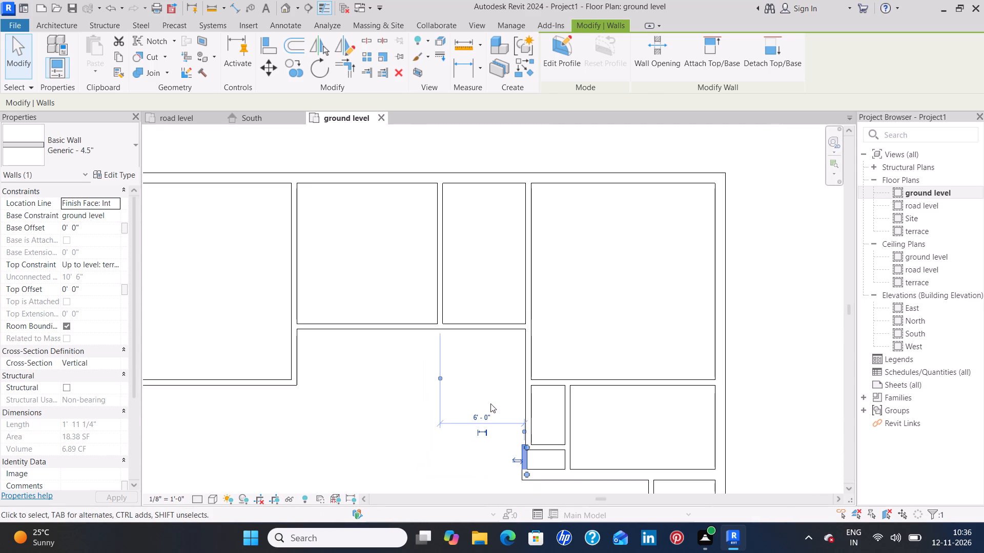
{"action": "scroll", "coordinate": [492, 406], "scroll_direction": "up", "scroll_amount": 4}
{"action": "middle_click_drag", "start_coordinate": [535, 436], "coordinate": [531, 229]}
{"action": "scroll", "coordinate": [577, 319], "scroll_direction": "up", "scroll_amount": 4}
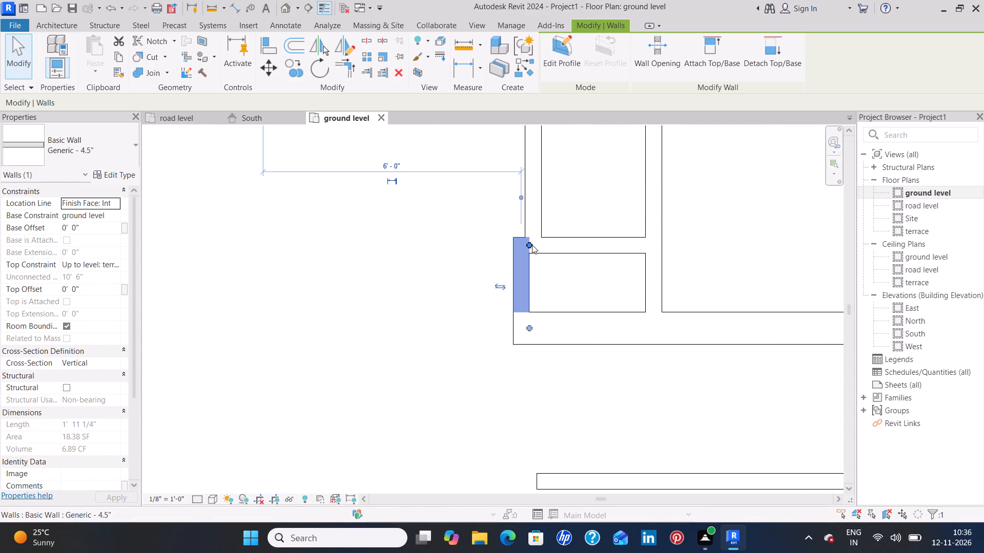
{"action": "left_click_drag", "start_coordinate": [529, 243], "coordinate": [543, 243]}
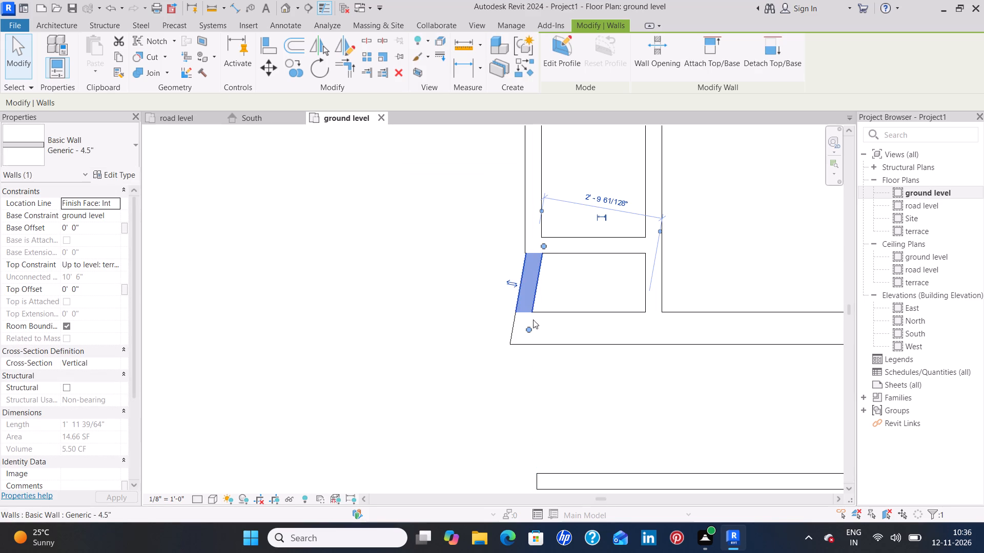
{"action": "left_click_drag", "start_coordinate": [527, 328], "coordinate": [540, 326]}
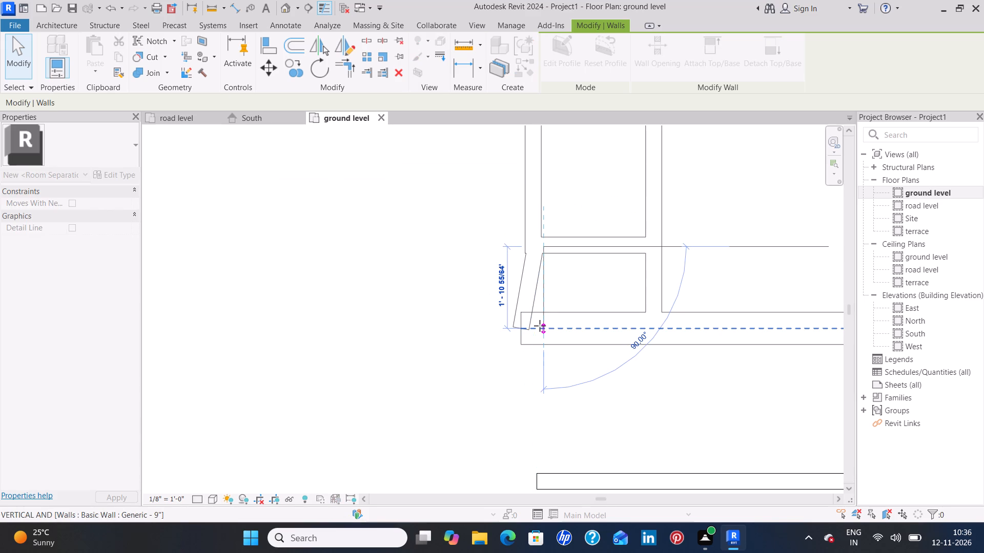
{"action": "left_click_drag", "start_coordinate": [540, 326], "coordinate": [543, 325]}
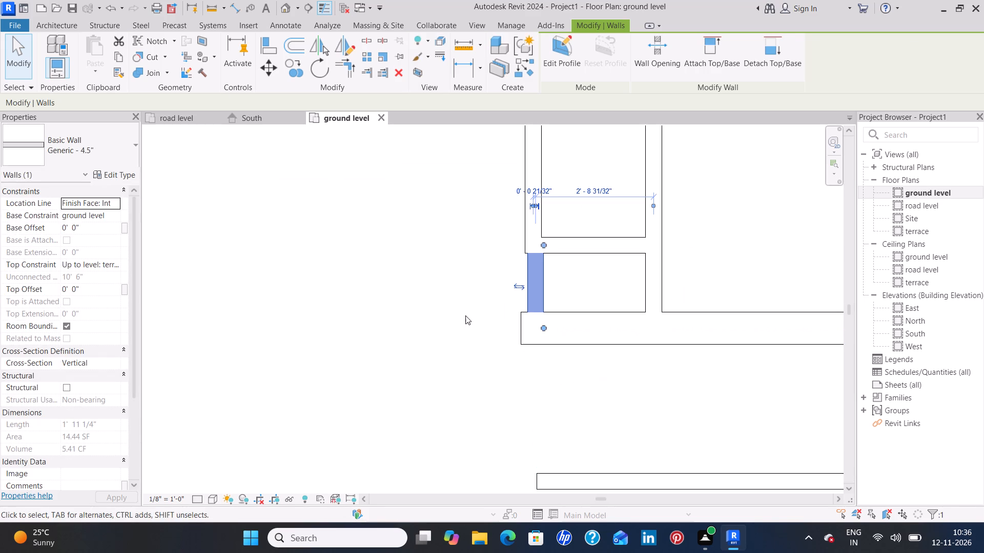
{"action": "left_click", "coordinate": [457, 315]}
Shorten the 9" wall's west end to finish flush with the small enclosure's west wall.
{"action": "left_click", "coordinate": [520, 328]}
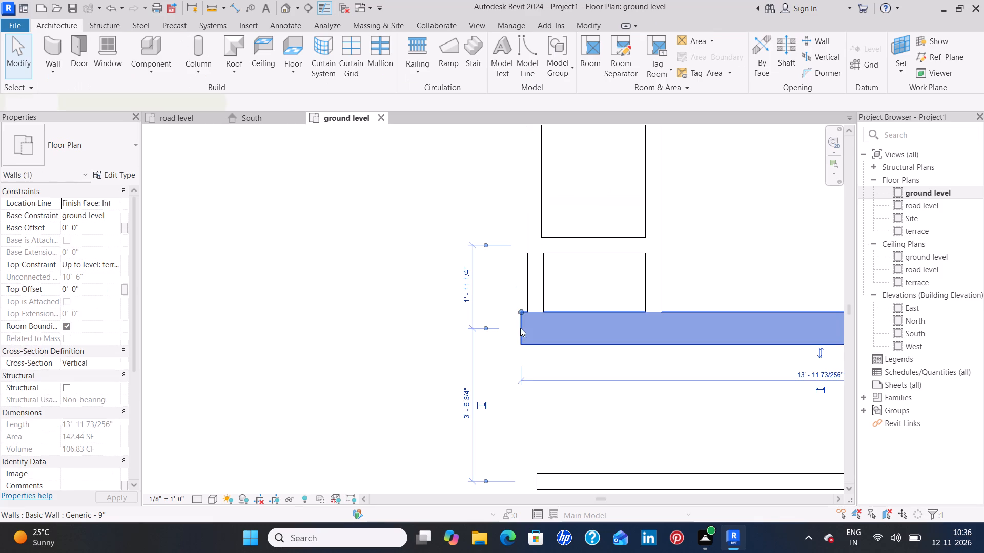
{"action": "left_click_drag", "start_coordinate": [520, 308], "coordinate": [528, 308]}
{"action": "left_click", "coordinate": [426, 287]}
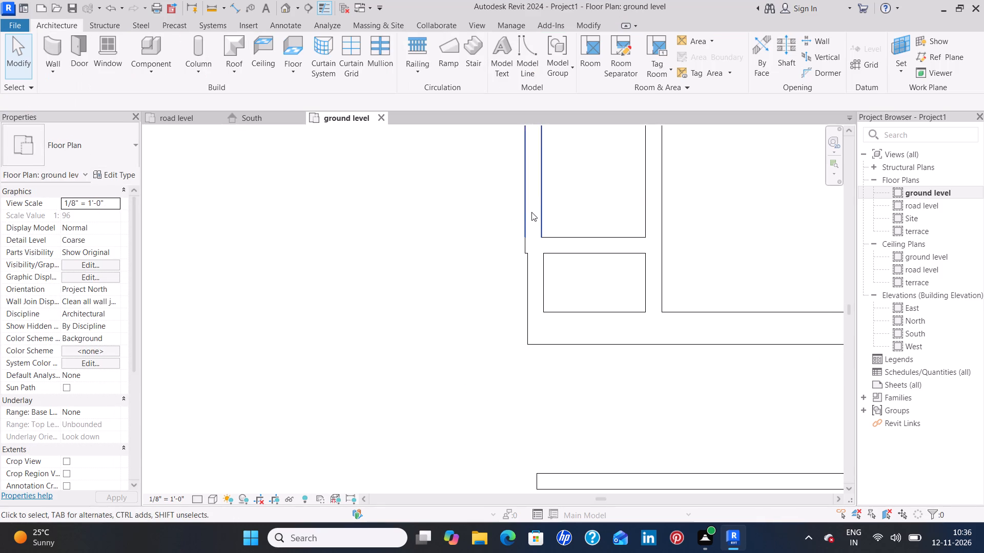
Delete the short 4.5" wall running from the northern room's corner south to the small enclosure.
{"action": "left_click", "coordinate": [531, 212]}
{"action": "key", "text": "Delete"}
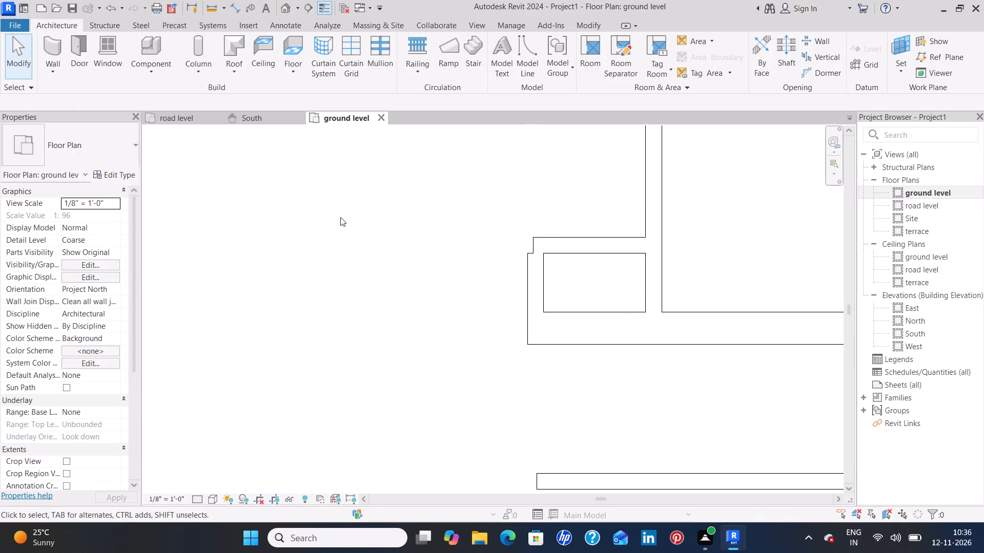
Extend the small enclosure's north wall west to the outer face of its west wall, about 2'-11 1/4" long.
{"action": "left_click", "coordinate": [536, 247]}
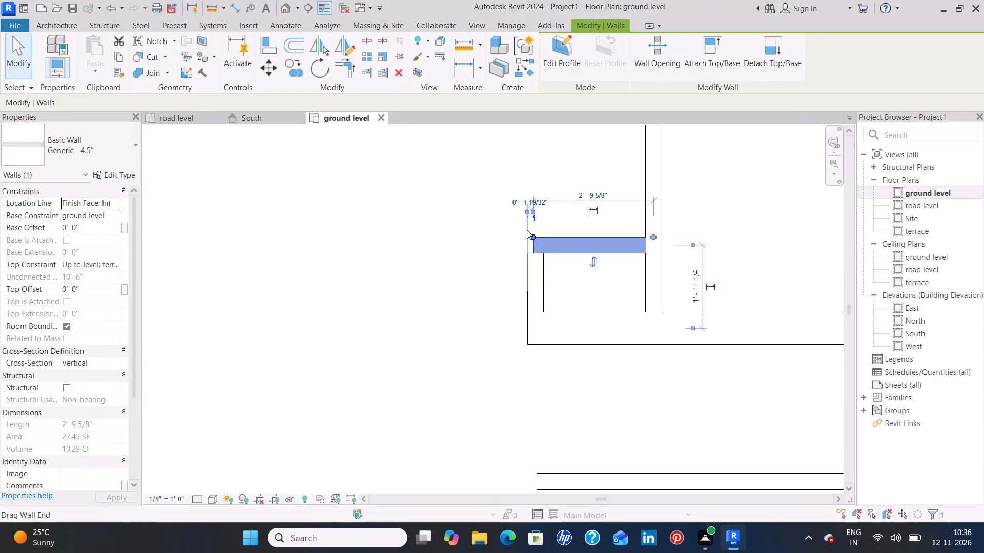
{"action": "left_click_drag", "start_coordinate": [532, 237], "coordinate": [527, 239]}
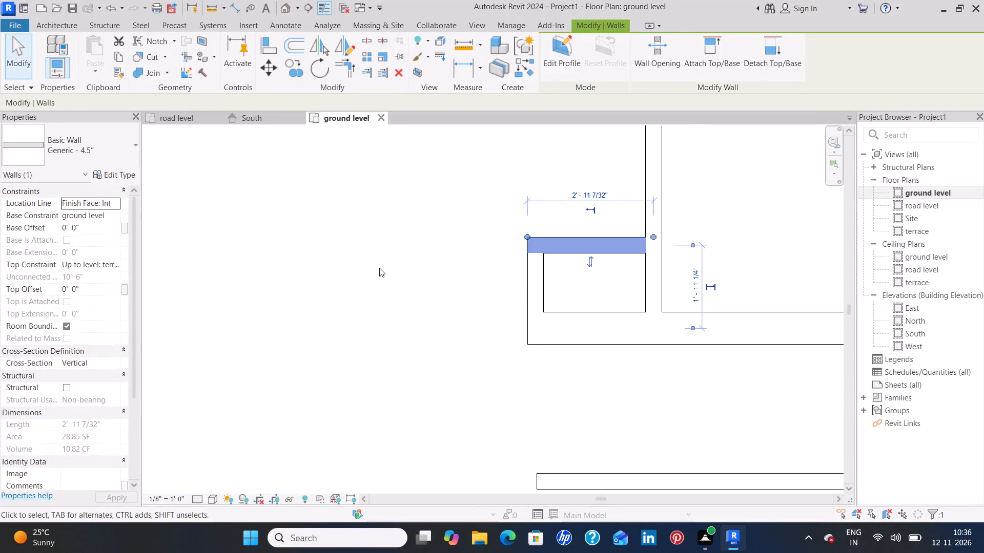
{"action": "left_click", "coordinate": [379, 268]}
Review the modelled ground-level wall layout around the bathroom, stairs, northern rooms and central living space.
{"action": "scroll", "coordinate": [384, 268], "scroll_direction": "down", "scroll_amount": 6}
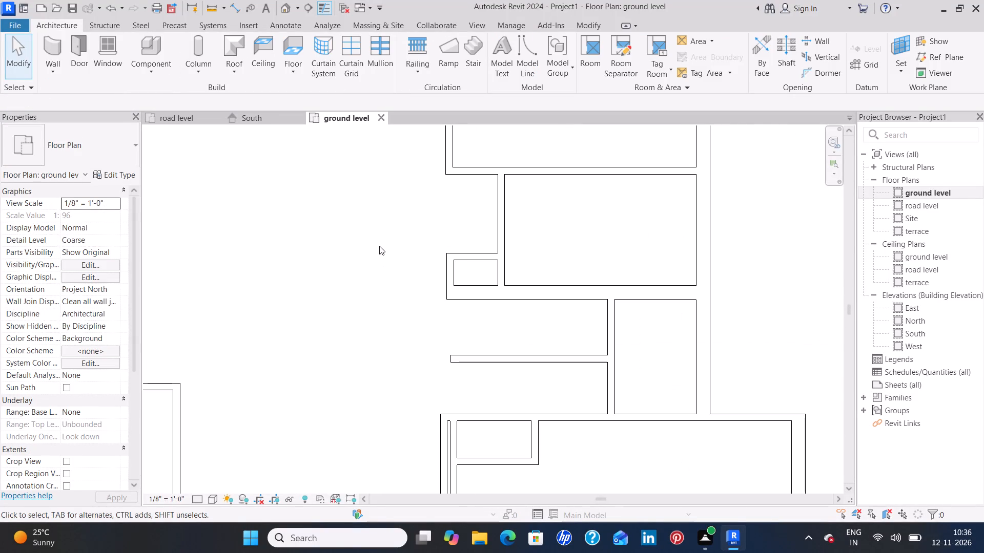
{"action": "middle_click_drag", "start_coordinate": [379, 254], "coordinate": [379, 308]}
{"action": "scroll", "coordinate": [379, 304], "scroll_direction": "down", "scroll_amount": 3}
{"action": "scroll", "coordinate": [347, 394], "scroll_direction": "down", "scroll_amount": 1}
{"action": "middle_click_drag", "start_coordinate": [346, 394], "coordinate": [401, 332]}
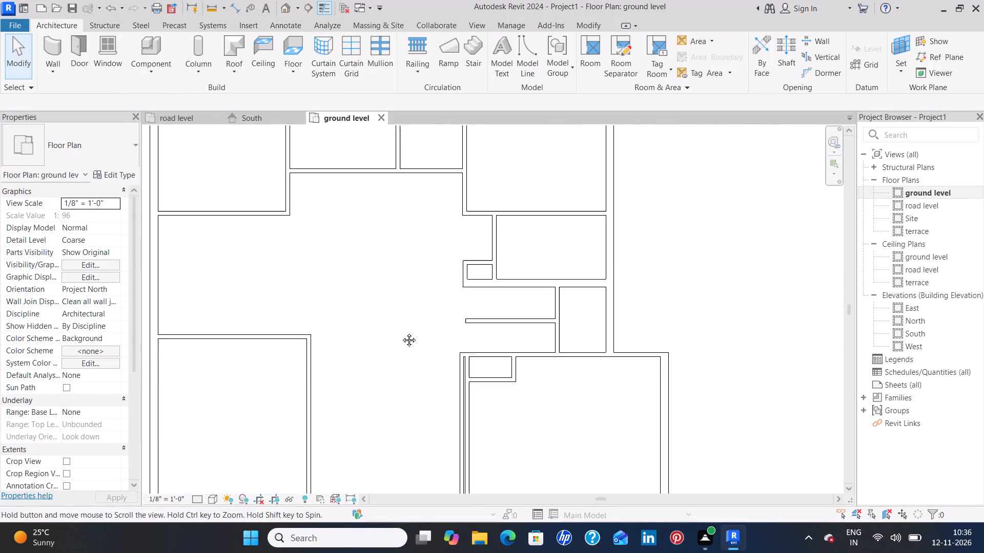
{"action": "middle_click_drag", "start_coordinate": [401, 332], "coordinate": [413, 324]}
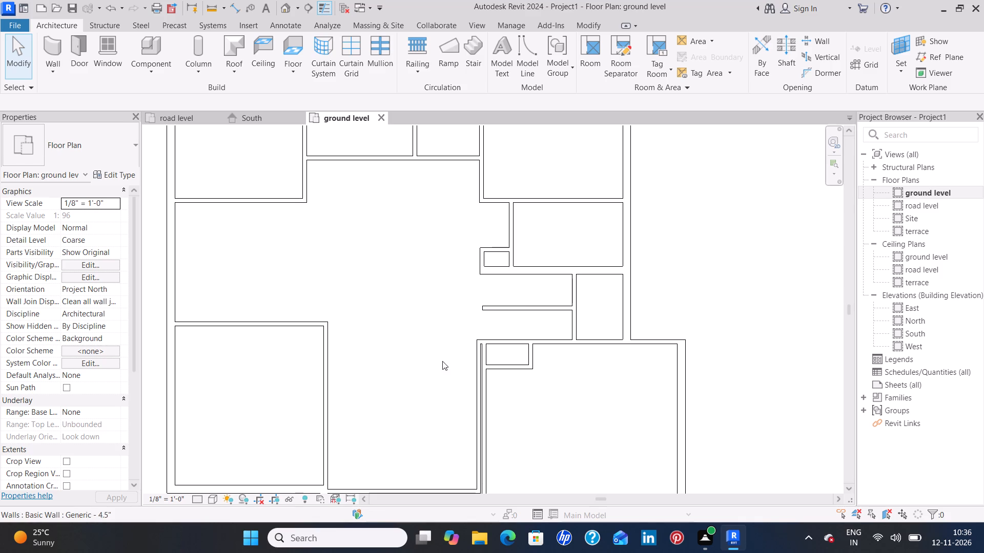
{"action": "scroll", "coordinate": [422, 325], "scroll_direction": "down", "scroll_amount": 1}
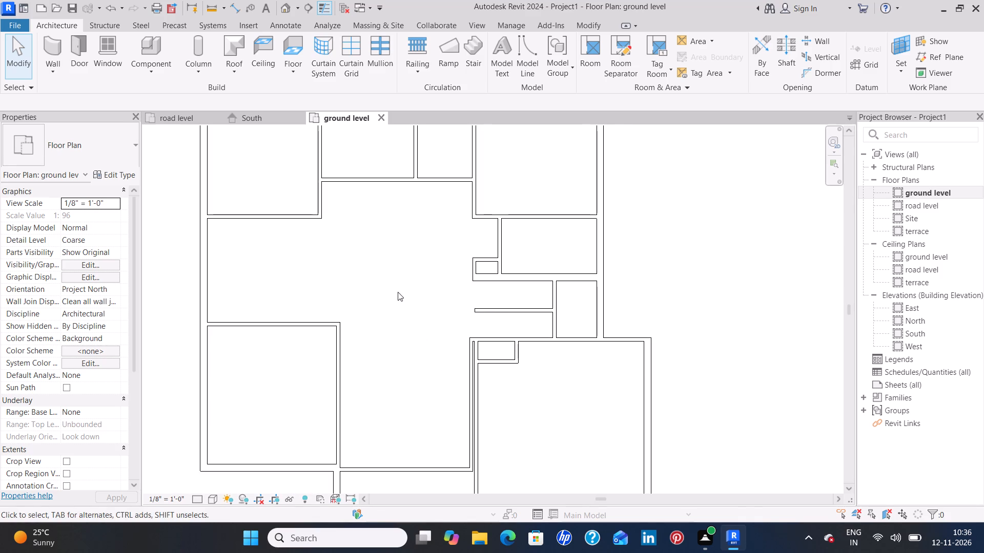
{"action": "middle_click_drag", "start_coordinate": [407, 315], "coordinate": [416, 335]}
{"action": "scroll", "coordinate": [416, 327], "scroll_direction": "down", "scroll_amount": 3}
{"action": "middle_click_drag", "start_coordinate": [407, 325], "coordinate": [427, 286]}
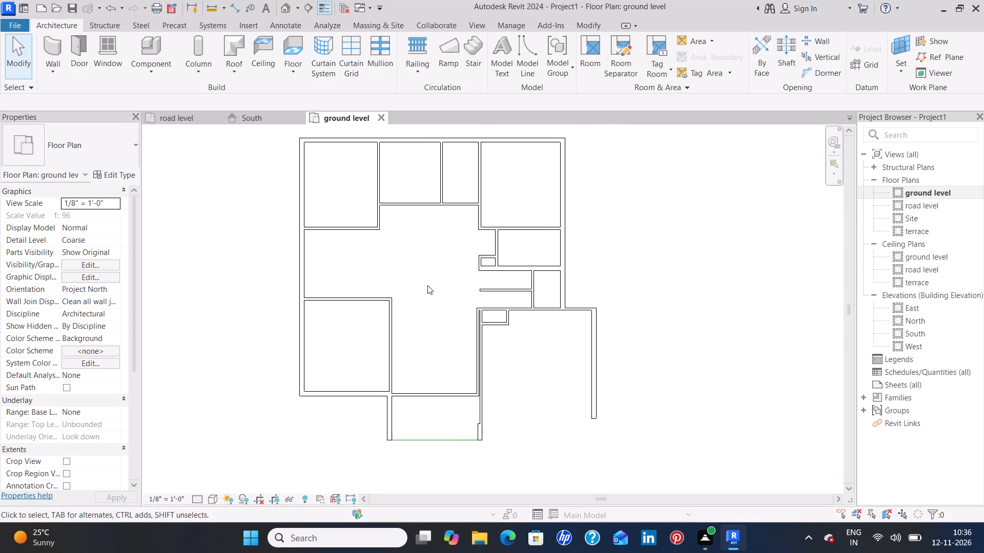
{"action": "middle_click_drag", "start_coordinate": [418, 272], "coordinate": [428, 338]}
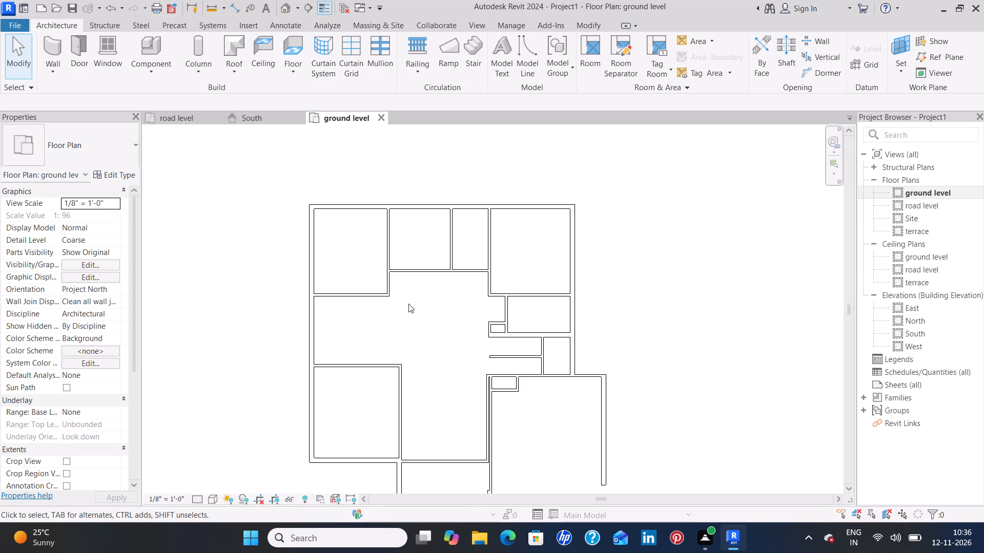
{"action": "scroll", "coordinate": [362, 248], "scroll_direction": "up", "scroll_amount": 4}
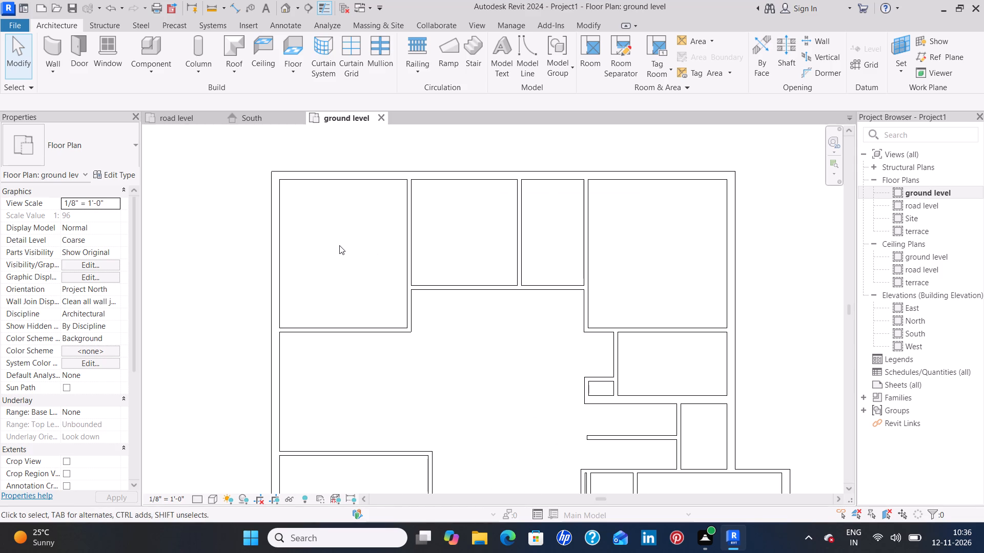
{"action": "scroll", "coordinate": [339, 245], "scroll_direction": "up", "scroll_amount": 3}
{"action": "scroll", "coordinate": [339, 245], "scroll_direction": "down", "scroll_amount": 5}
{"action": "middle_click_drag", "start_coordinate": [556, 284], "coordinate": [556, 220]}
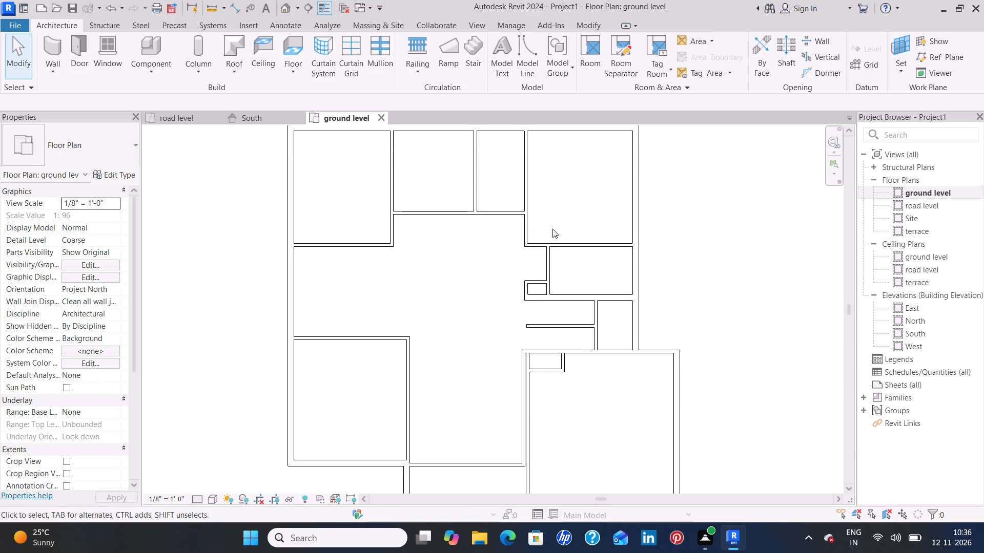
Examine the reference floor plan image, from the northern rooms down to the front terrace and parking.
{"action": "scroll", "coordinate": [576, 252], "scroll_direction": "down", "scroll_amount": 4}
{"action": "middle_click_drag", "start_coordinate": [247, 262], "coordinate": [635, 311]}
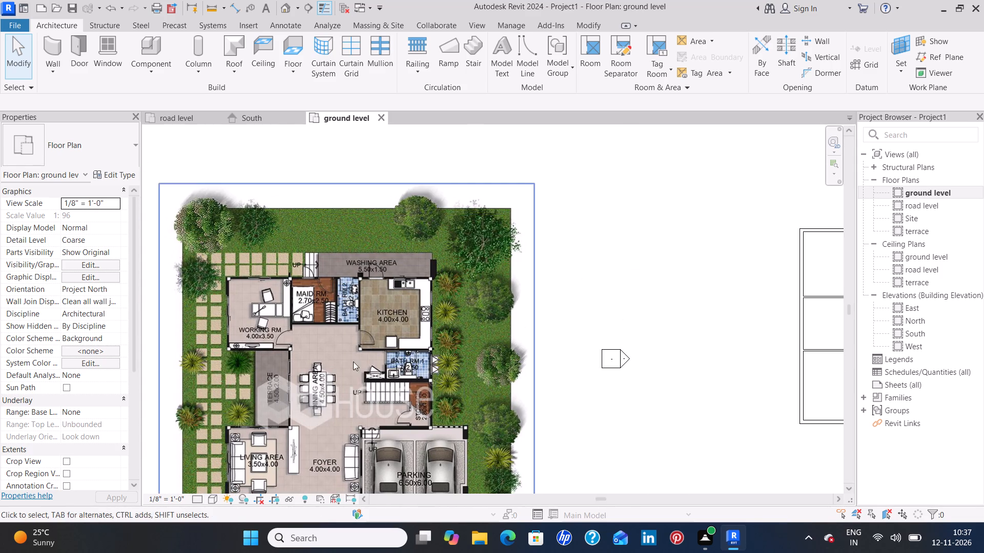
{"action": "middle_click_drag", "start_coordinate": [322, 364], "coordinate": [405, 296]}
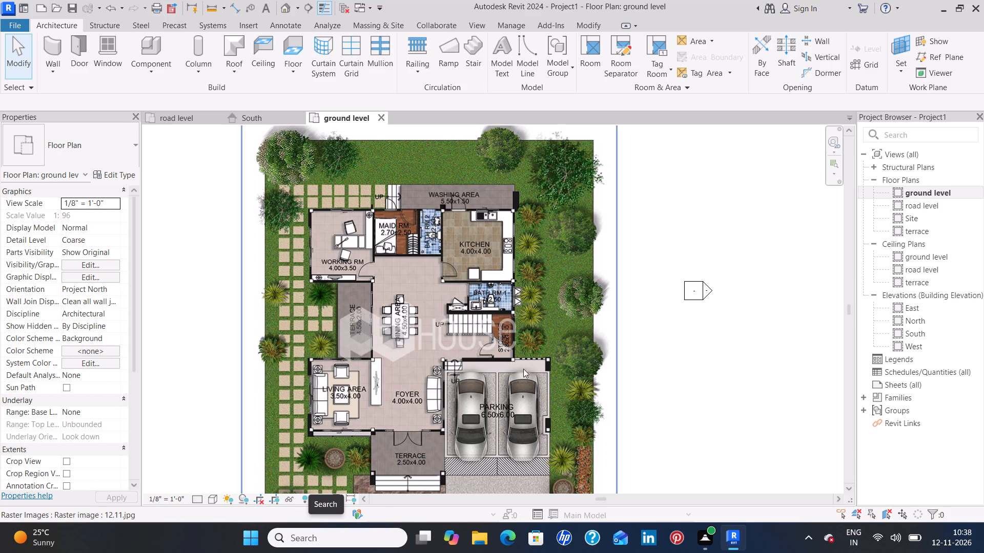
{"action": "scroll", "coordinate": [396, 302], "scroll_direction": "up", "scroll_amount": 3}
{"action": "middle_click_drag", "start_coordinate": [383, 296], "coordinate": [383, 303]}
{"action": "middle_click_drag", "start_coordinate": [383, 304], "coordinate": [383, 400]}
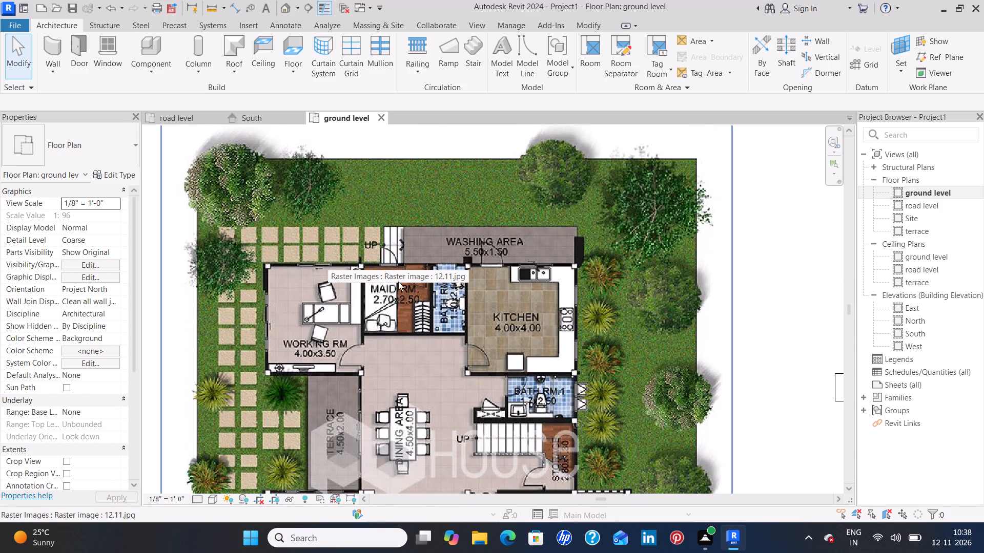
{"action": "scroll", "coordinate": [385, 289], "scroll_direction": "up", "scroll_amount": 2}
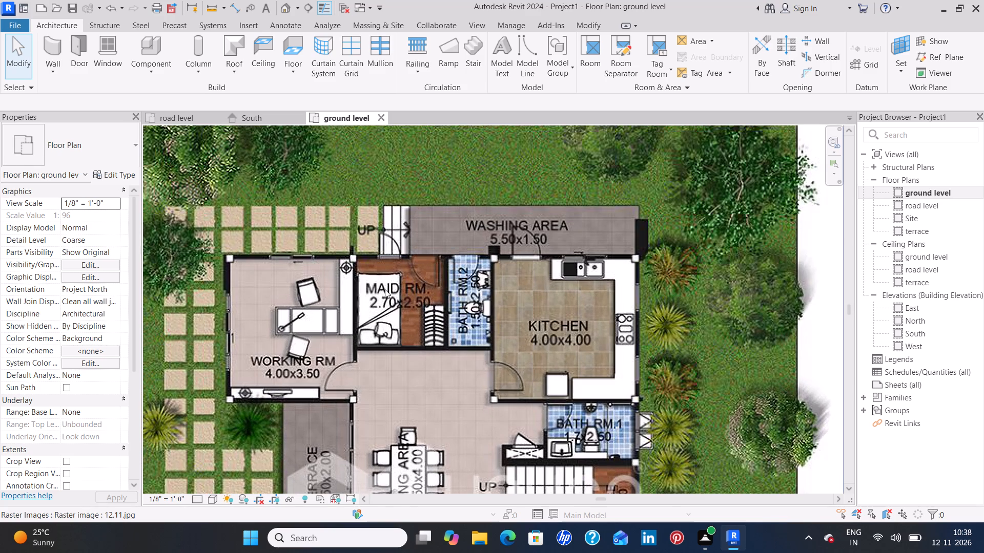
{"action": "scroll", "coordinate": [386, 296], "scroll_direction": "down", "scroll_amount": 1}
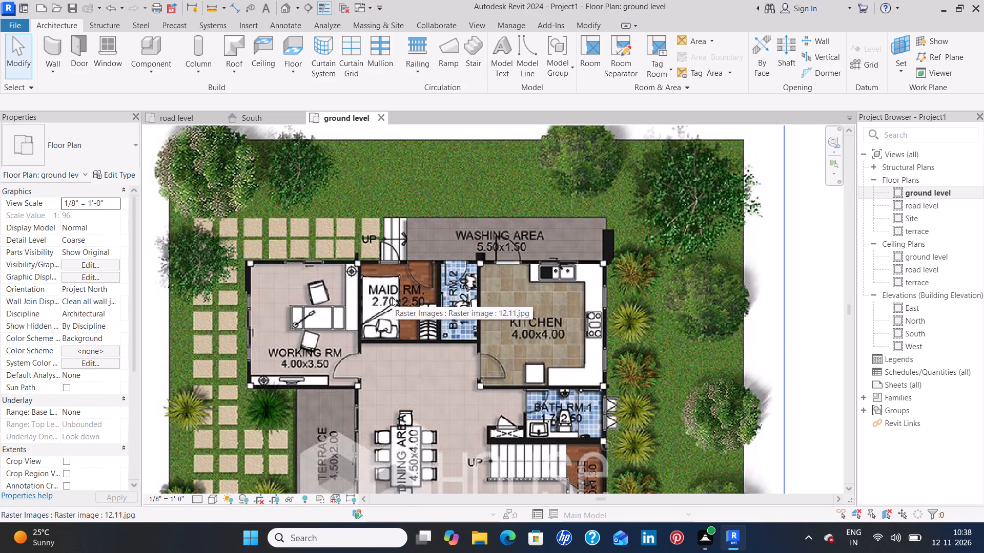
{"action": "middle_click_drag", "start_coordinate": [266, 410], "coordinate": [266, 278]}
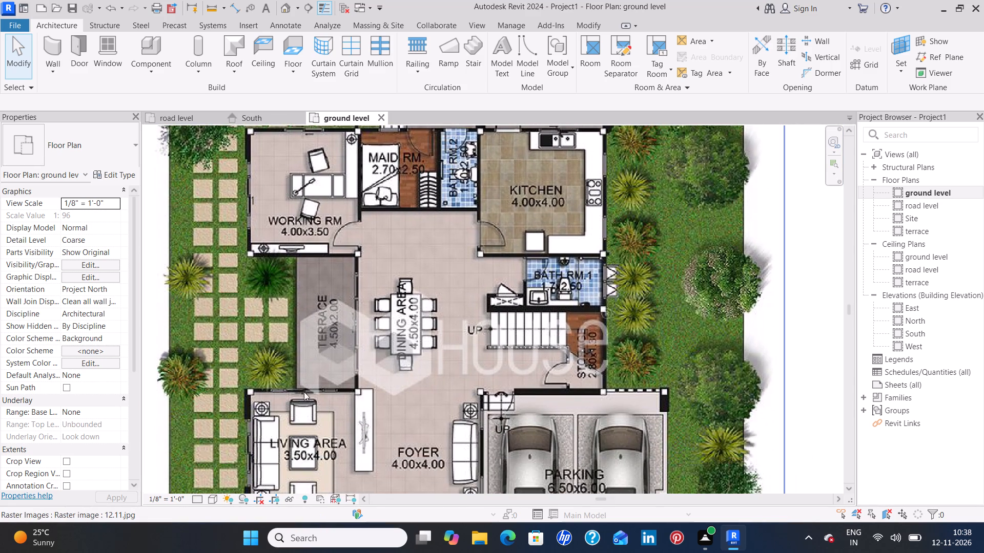
{"action": "middle_click_drag", "start_coordinate": [300, 432], "coordinate": [302, 284]}
{"action": "middle_click_drag", "start_coordinate": [316, 447], "coordinate": [316, 300]}
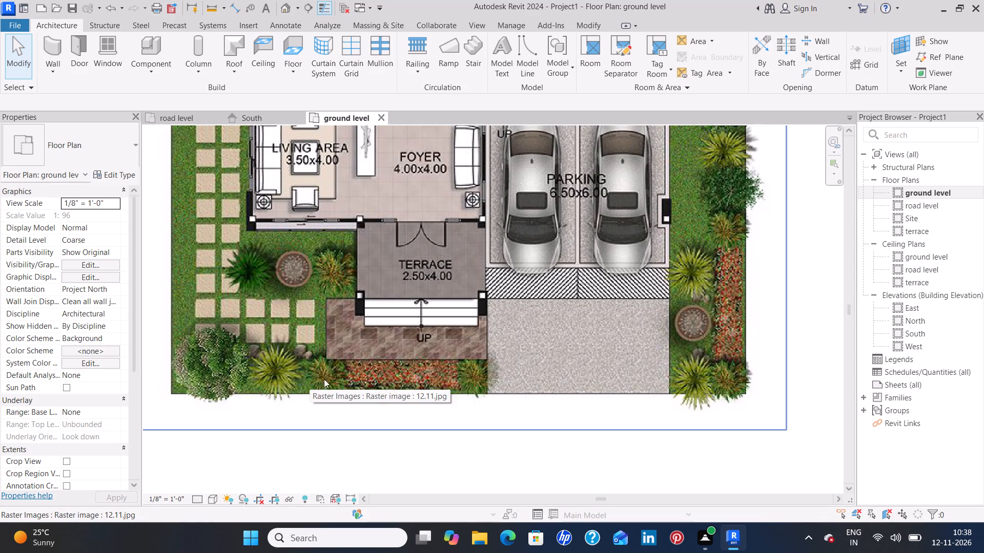
{"action": "scroll", "coordinate": [575, 343], "scroll_direction": "down", "scroll_amount": 1}
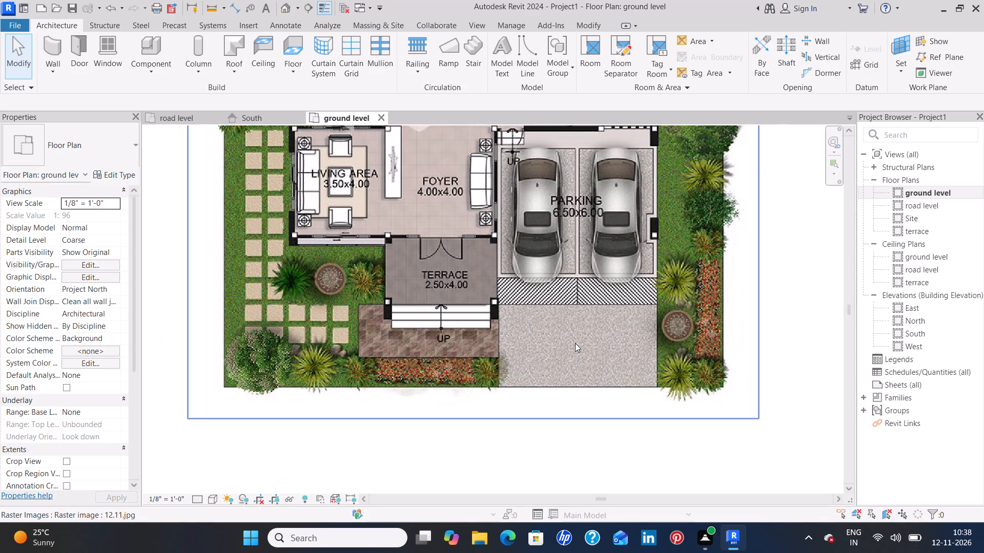
{"action": "middle_click_drag", "start_coordinate": [576, 344], "coordinate": [520, 356]}
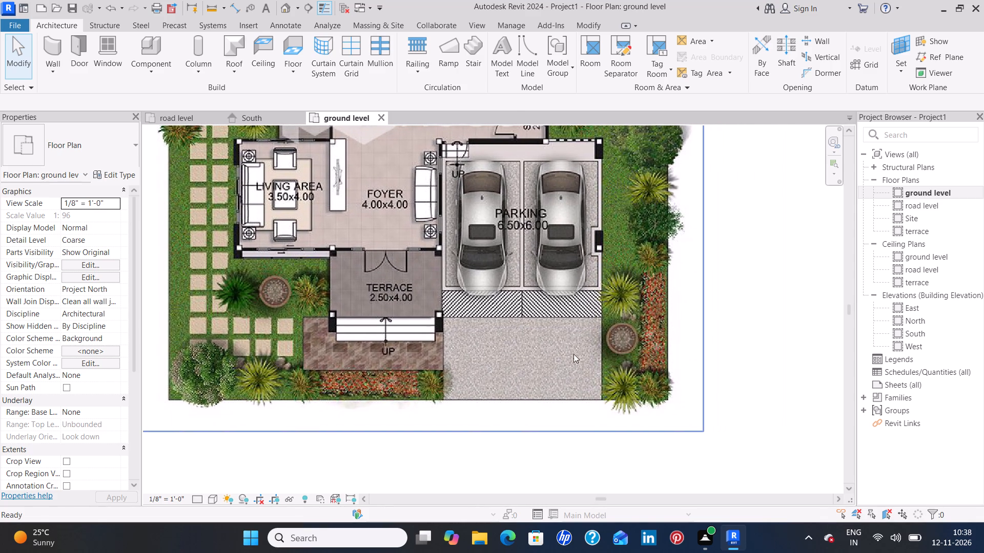
{"action": "middle_click_drag", "start_coordinate": [615, 348], "coordinate": [534, 371]}
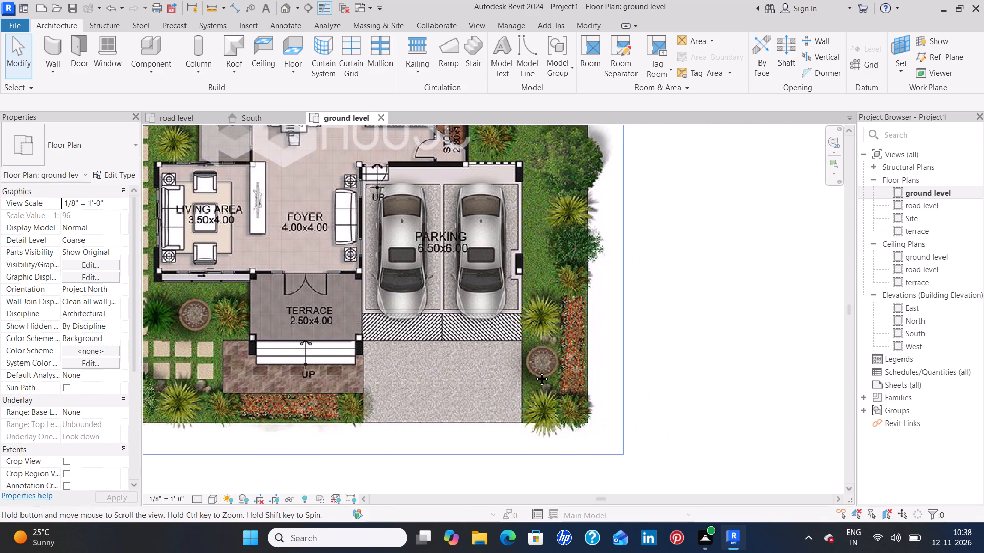
Draw a 3'-0" Generic - 9" wall running north from the outer northeast corner of the house.
{"action": "middle_click_drag", "start_coordinate": [534, 371], "coordinate": [534, 371]}
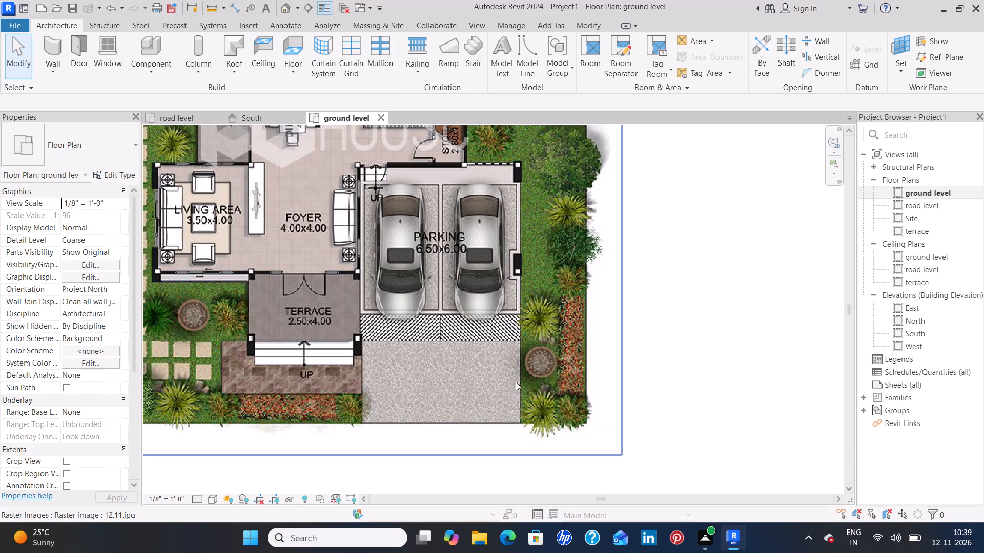
{"action": "scroll", "coordinate": [552, 318], "scroll_direction": "down", "scroll_amount": 4}
{"action": "middle_click_drag", "start_coordinate": [739, 267], "coordinate": [459, 415]}
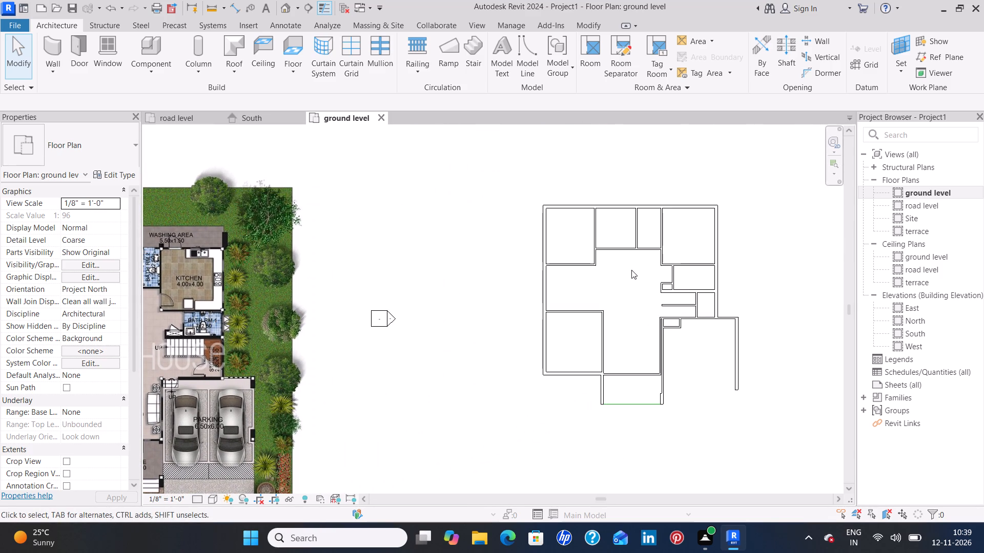
{"action": "middle_click_drag", "start_coordinate": [631, 287], "coordinate": [669, 357]}
{"action": "middle_click_drag", "start_coordinate": [670, 359], "coordinate": [700, 389]}
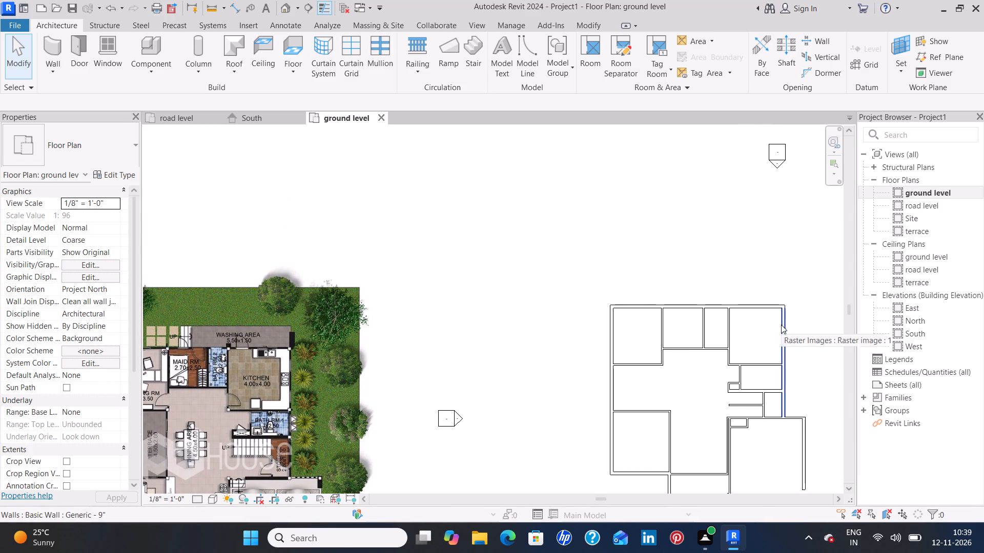
{"action": "left_click", "coordinate": [46, 46]}
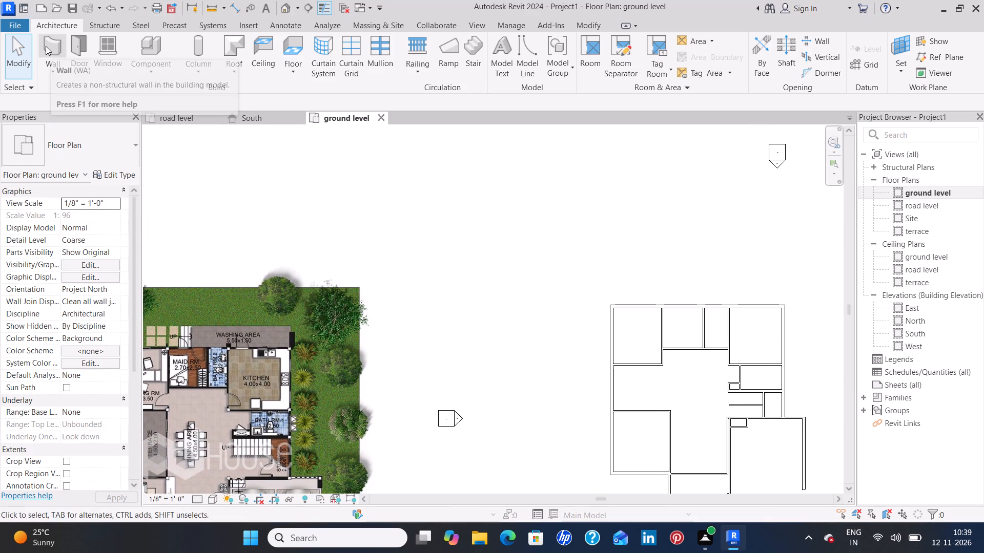
{"action": "middle_click_drag", "start_coordinate": [784, 294], "coordinate": [758, 298]}
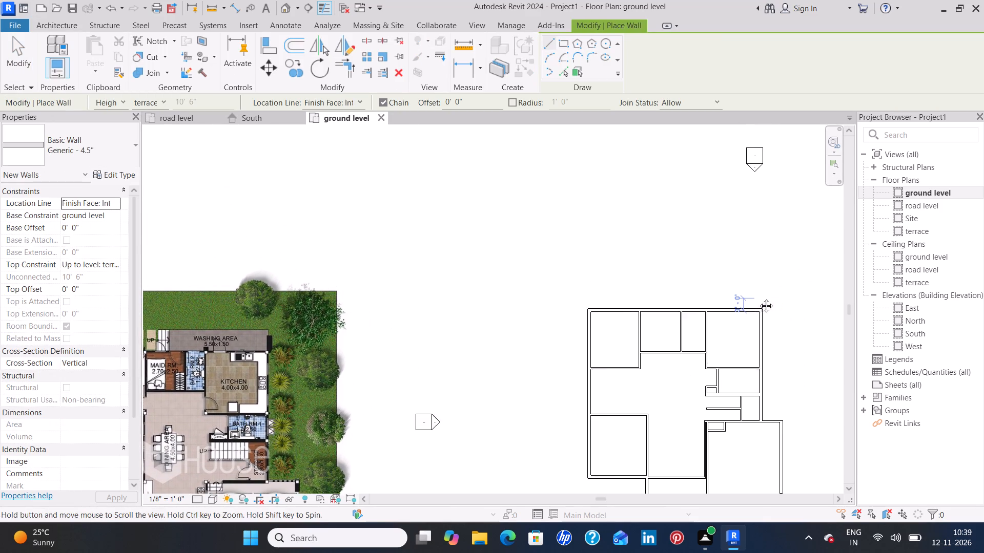
{"action": "middle_click_drag", "start_coordinate": [758, 298], "coordinate": [746, 300]}
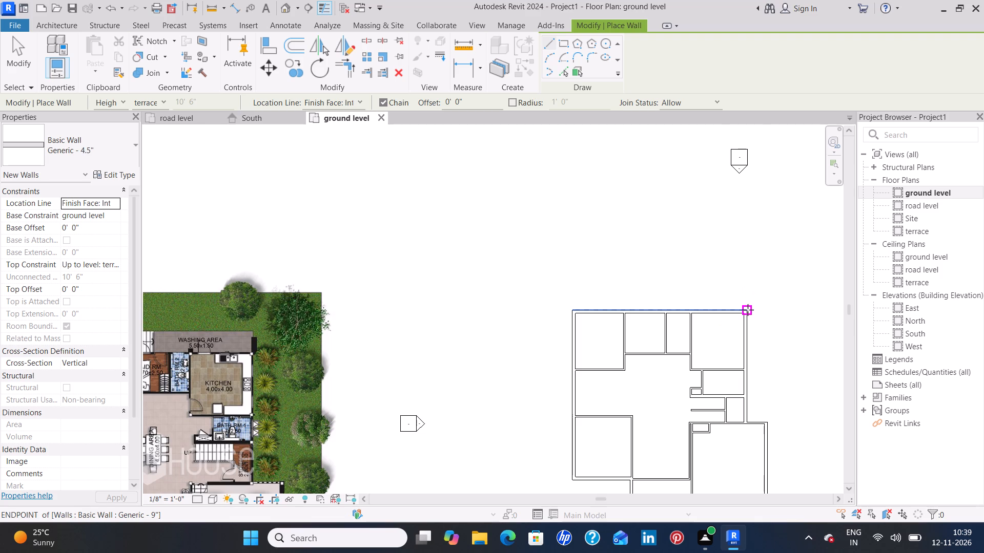
{"action": "left_click", "coordinate": [747, 310]}
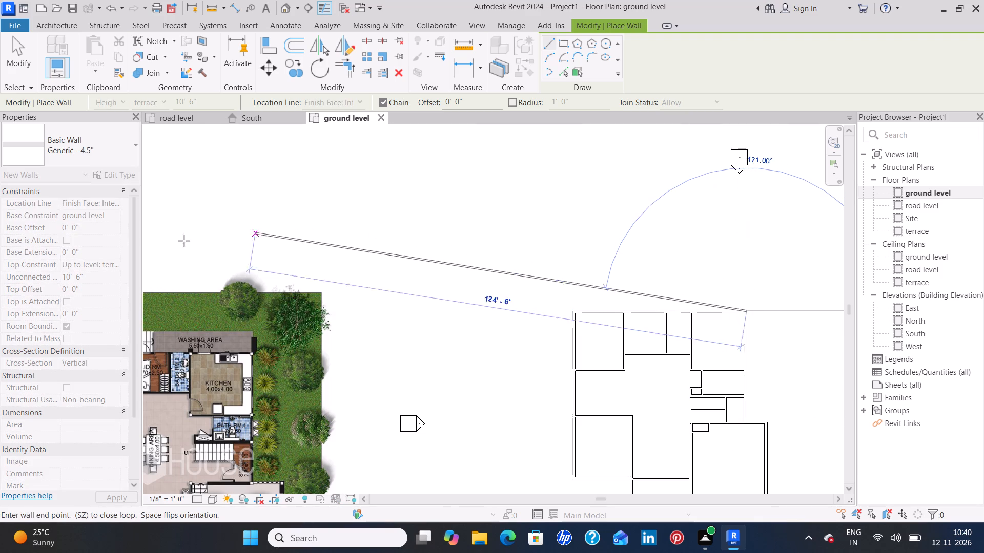
{"action": "key", "text": "Escape"}
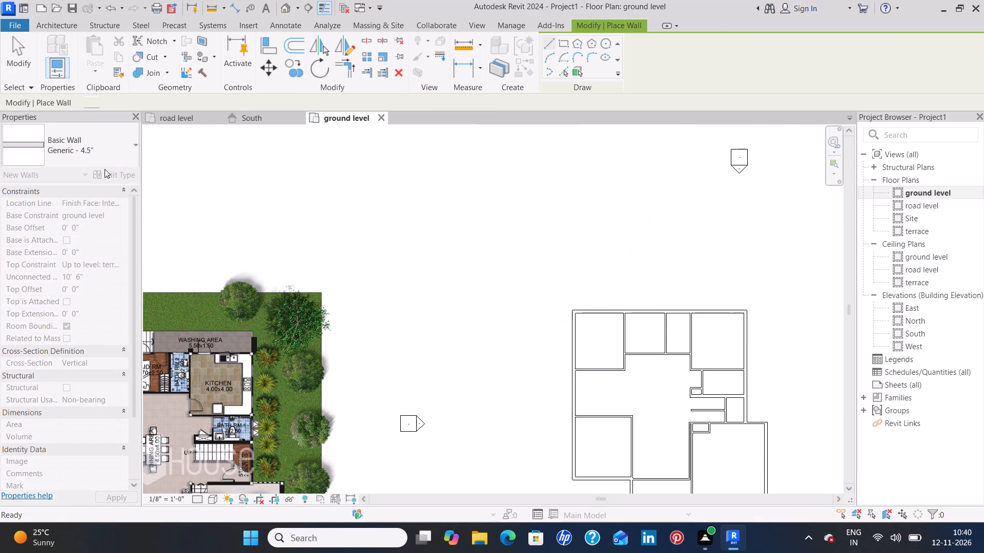
{"action": "left_click", "coordinate": [115, 146]}
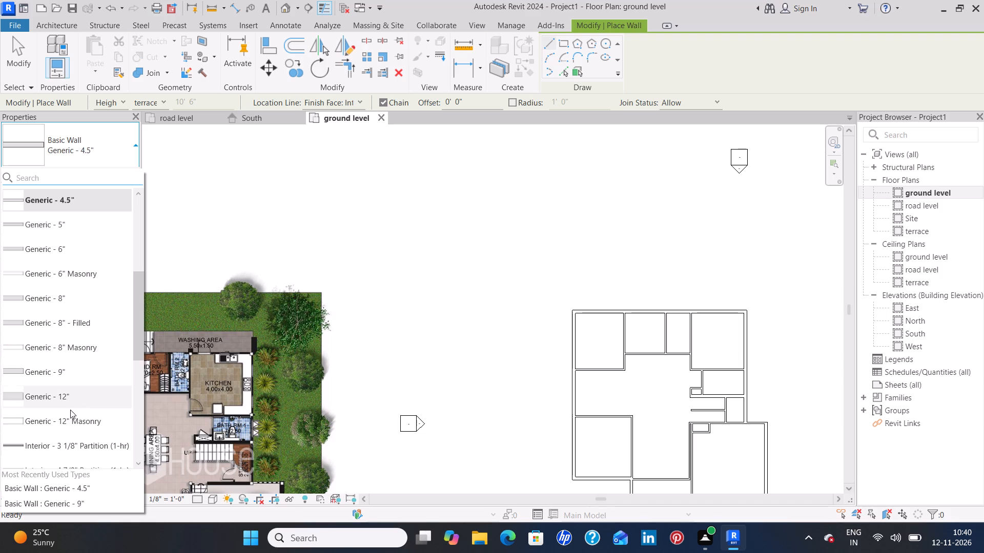
{"action": "left_click", "coordinate": [82, 375]}
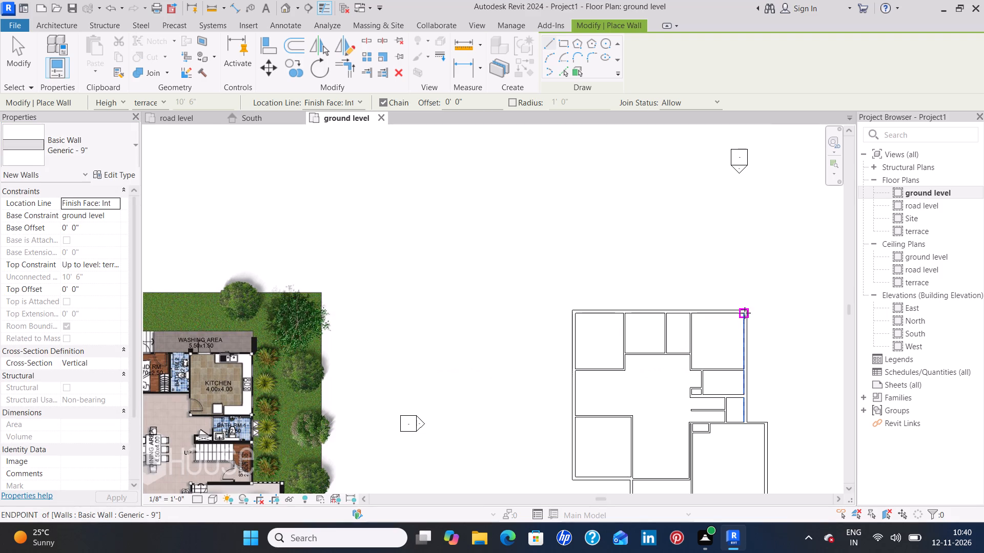
{"action": "left_click", "coordinate": [745, 310]}
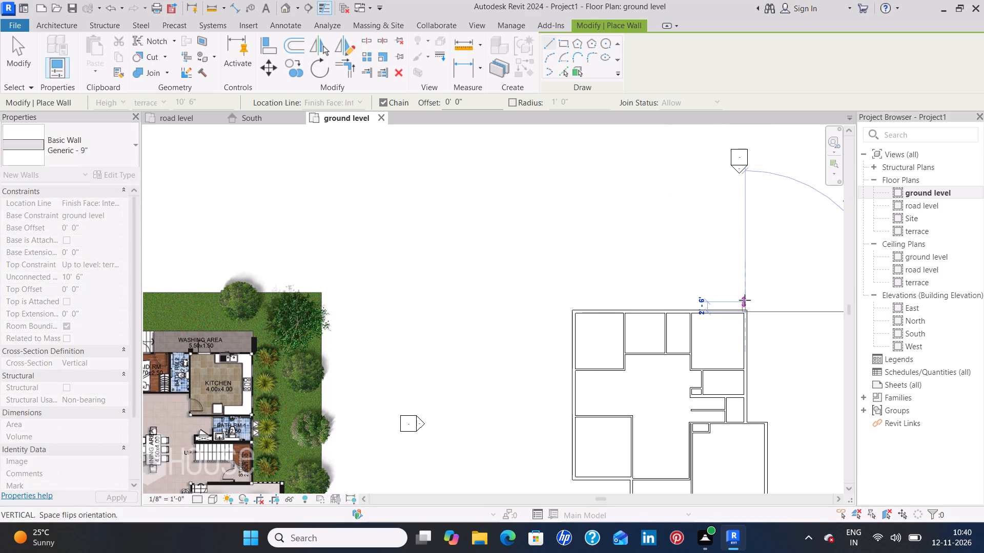
{"action": "key", "text": "Escape"}
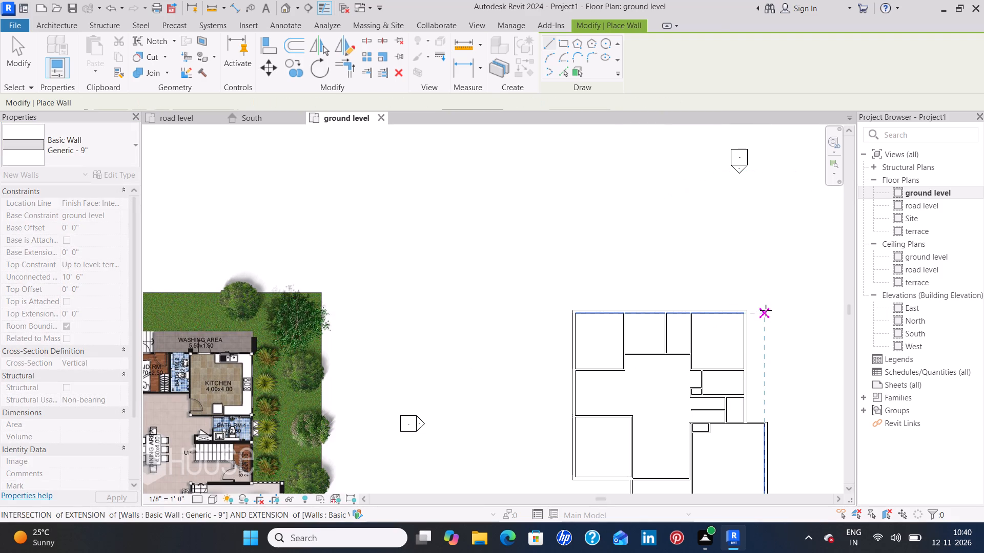
{"action": "scroll", "coordinate": [763, 311], "scroll_direction": "up", "scroll_amount": 7}
{"action": "left_click", "coordinate": [732, 313]}
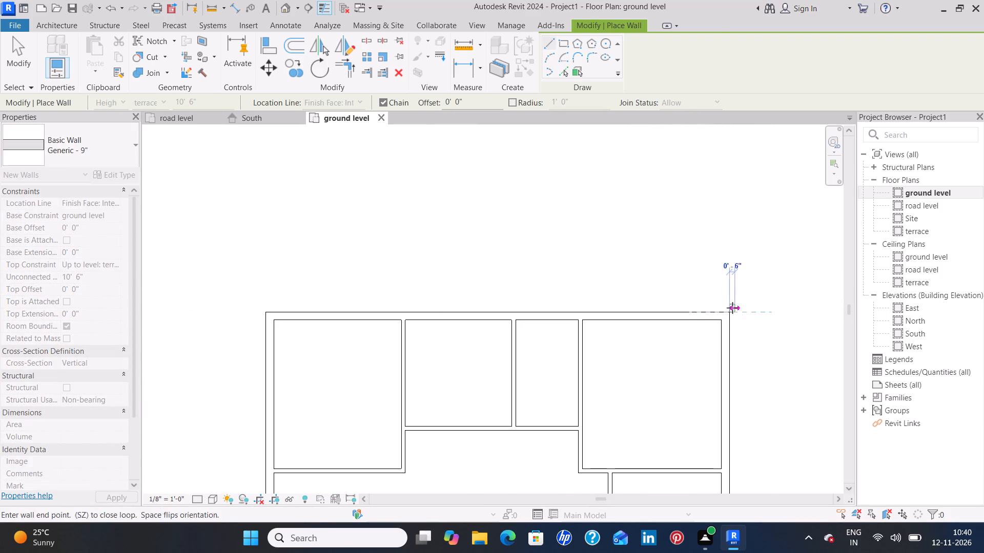
{"action": "left_click", "coordinate": [724, 278]}
{"action": "key", "text": "Escape"}
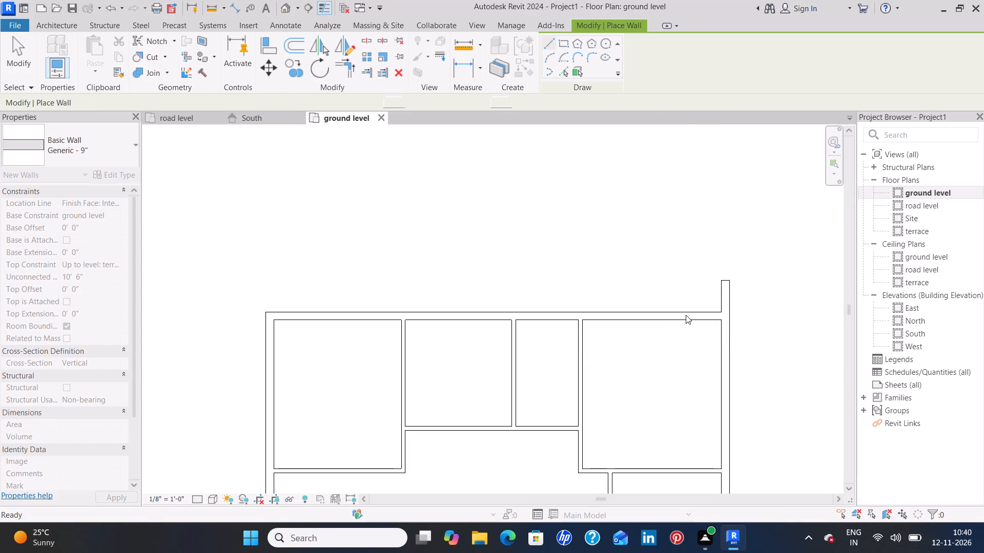
{"action": "scroll", "coordinate": [682, 307], "scroll_direction": "down", "scroll_amount": 8}
{"action": "key", "text": "Escape"}
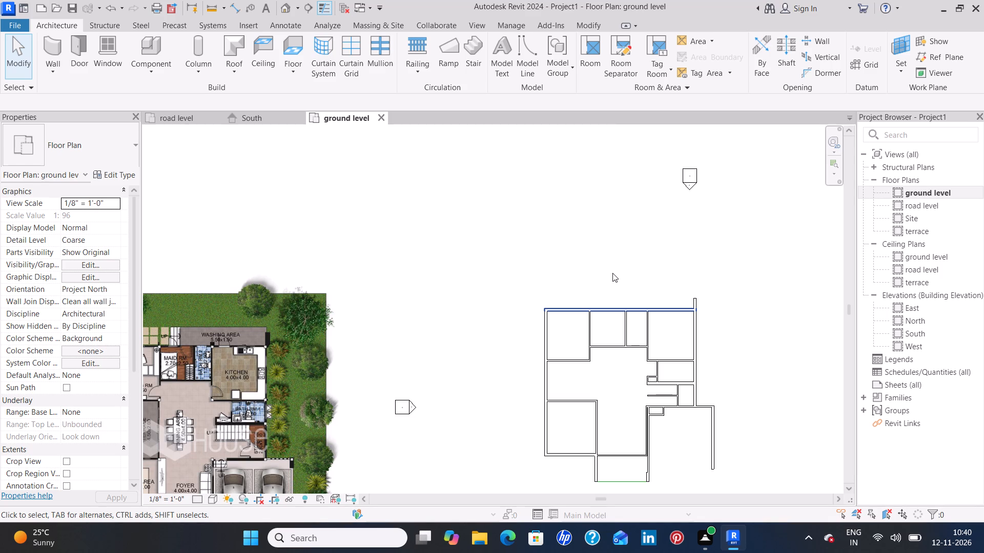
Compare the modelled walls with the reference floor plan image, including the side terrace and dining area.
{"action": "middle_click_drag", "start_coordinate": [612, 273], "coordinate": [668, 198]}
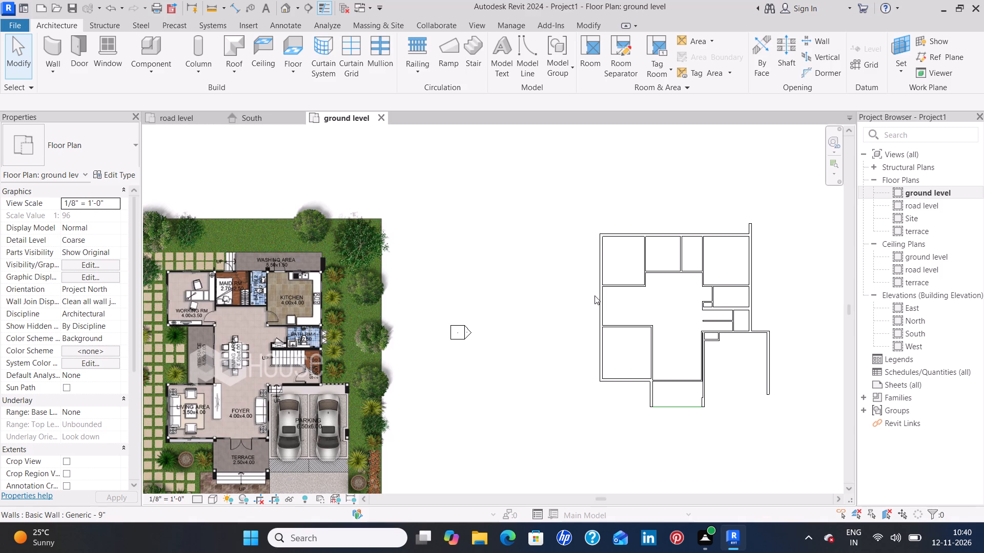
{"action": "scroll", "coordinate": [619, 290], "scroll_direction": "up", "scroll_amount": 2}
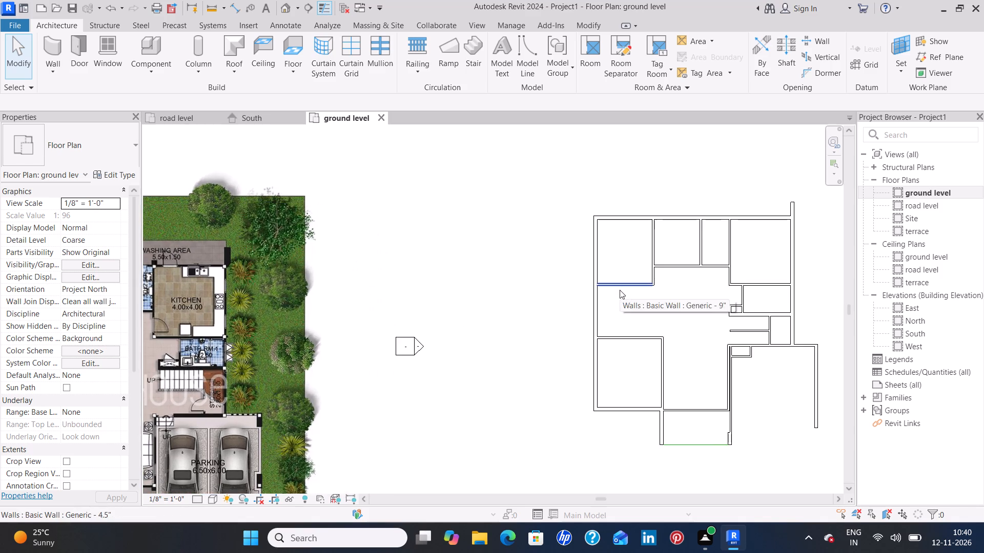
{"action": "scroll", "coordinate": [620, 290], "scroll_direction": "down", "scroll_amount": 3}
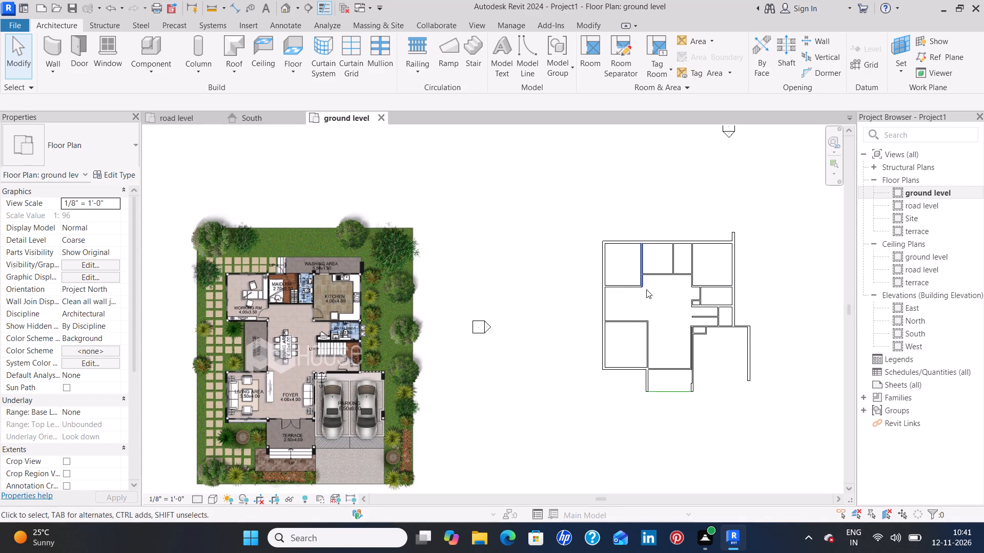
{"action": "scroll", "coordinate": [645, 289], "scroll_direction": "up", "scroll_amount": 4}
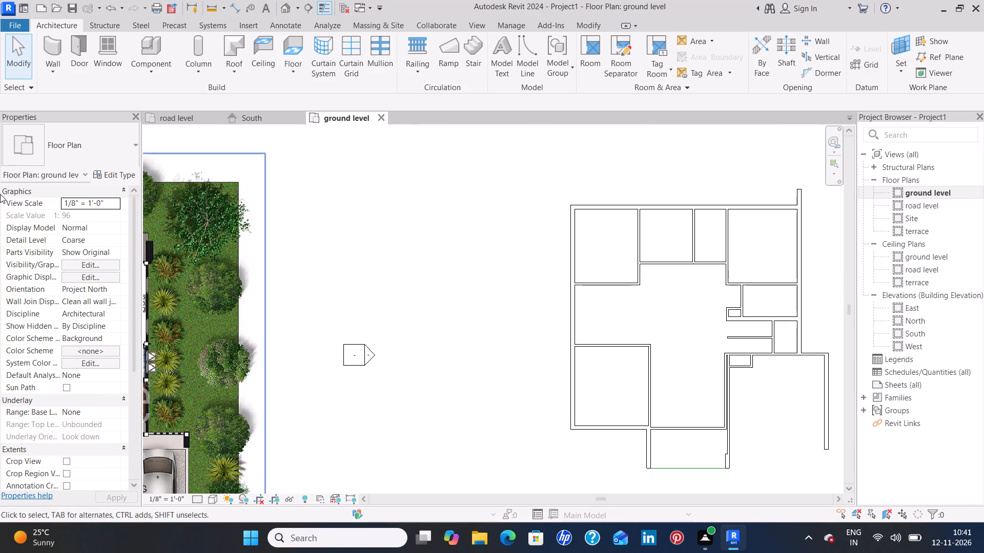
{"action": "scroll", "coordinate": [404, 325], "scroll_direction": "down", "scroll_amount": 5}
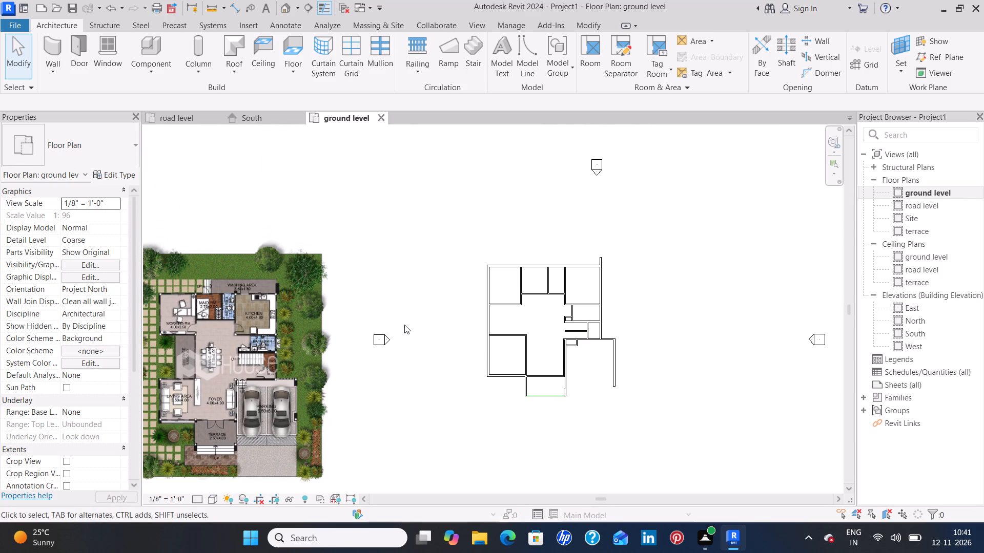
{"action": "scroll", "coordinate": [190, 348], "scroll_direction": "up", "scroll_amount": 4}
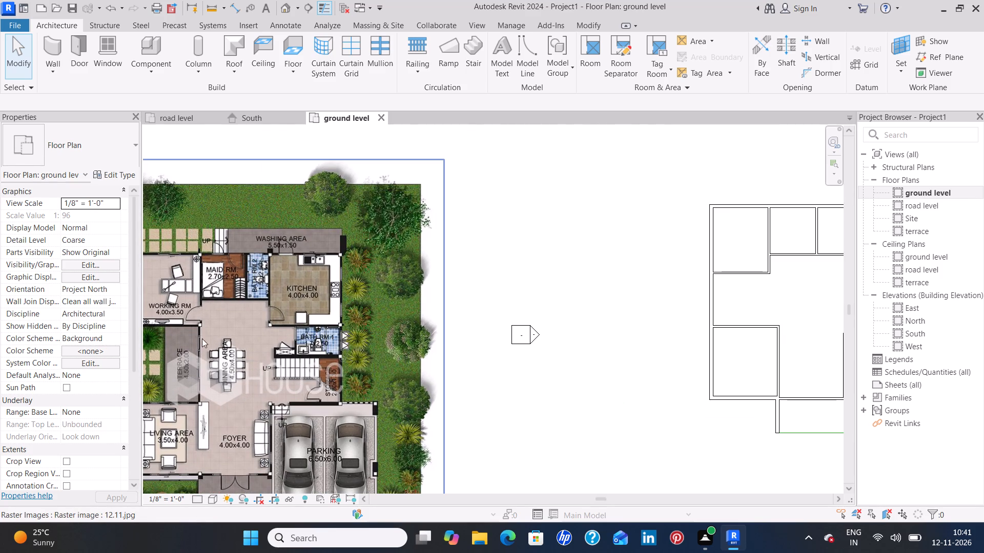
{"action": "middle_click_drag", "start_coordinate": [644, 344], "coordinate": [490, 348]}
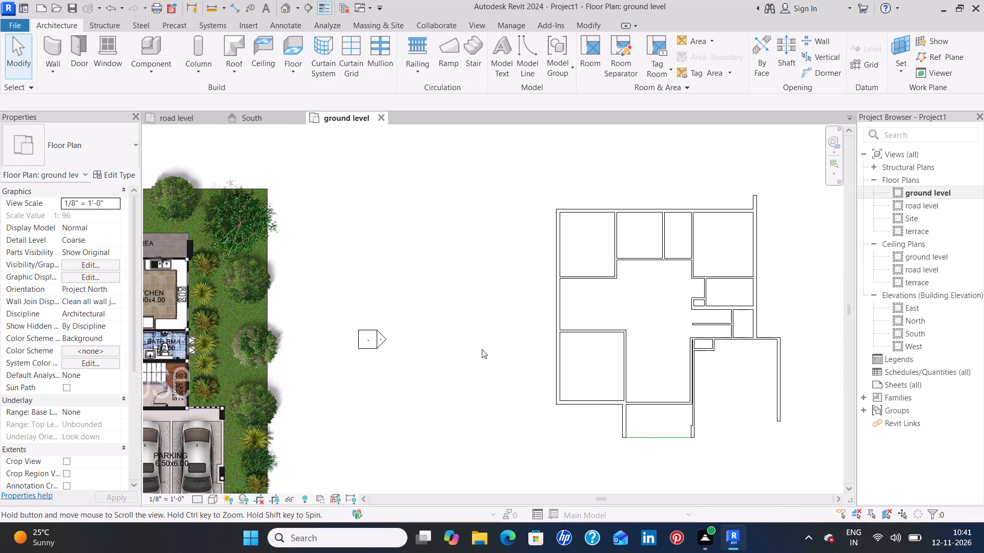
{"action": "scroll", "coordinate": [596, 307], "scroll_direction": "down", "scroll_amount": 1}
{"action": "middle_click_drag", "start_coordinate": [614, 305], "coordinate": [520, 332]}
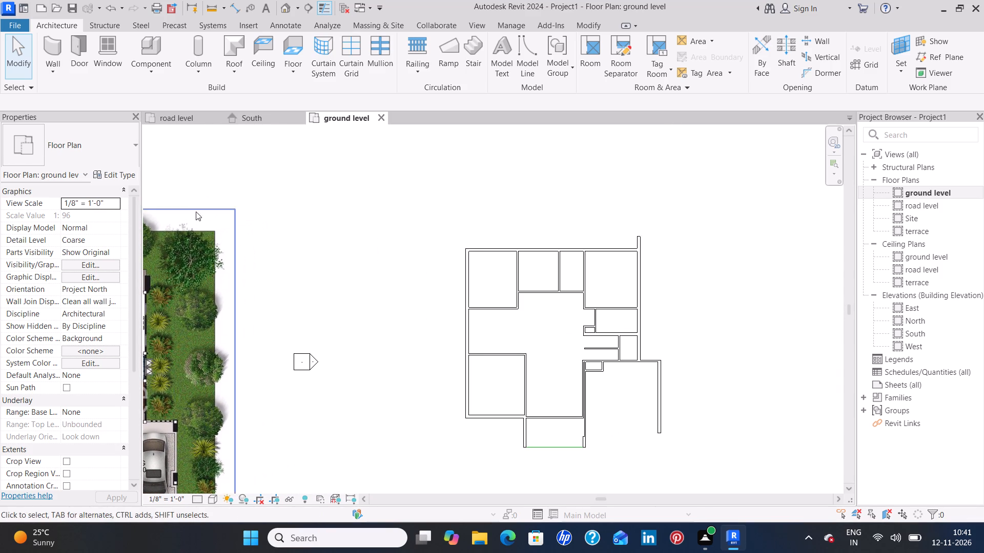
Draw a Generic - 4.5" wall about 11'-3" long from the northwest room's southeast corner south to the southwest room's north wall.
{"action": "left_click_drag", "start_coordinate": [59, 43], "coordinate": [62, 52]}
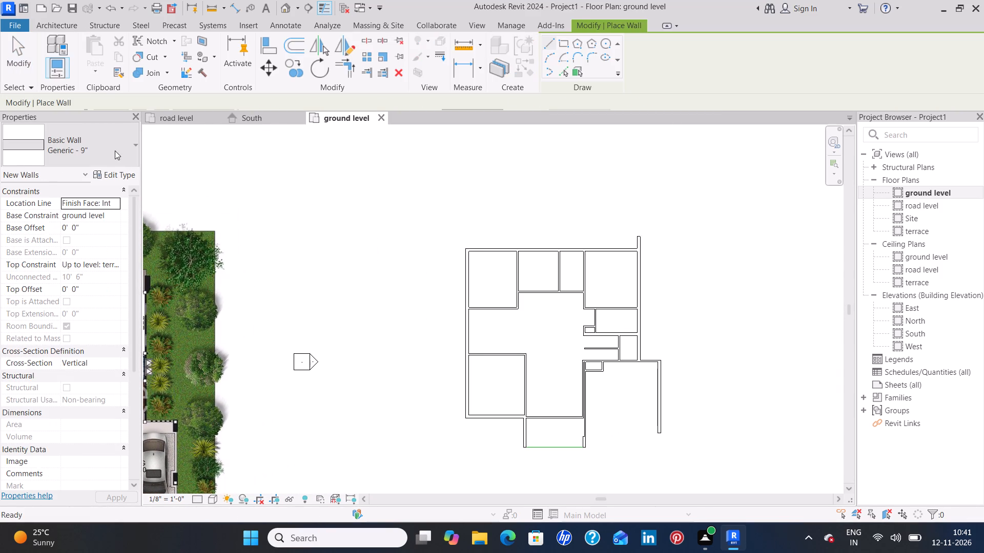
{"action": "left_click", "coordinate": [115, 151]}
{"action": "scroll", "coordinate": [98, 254], "scroll_direction": "up", "scroll_amount": 3}
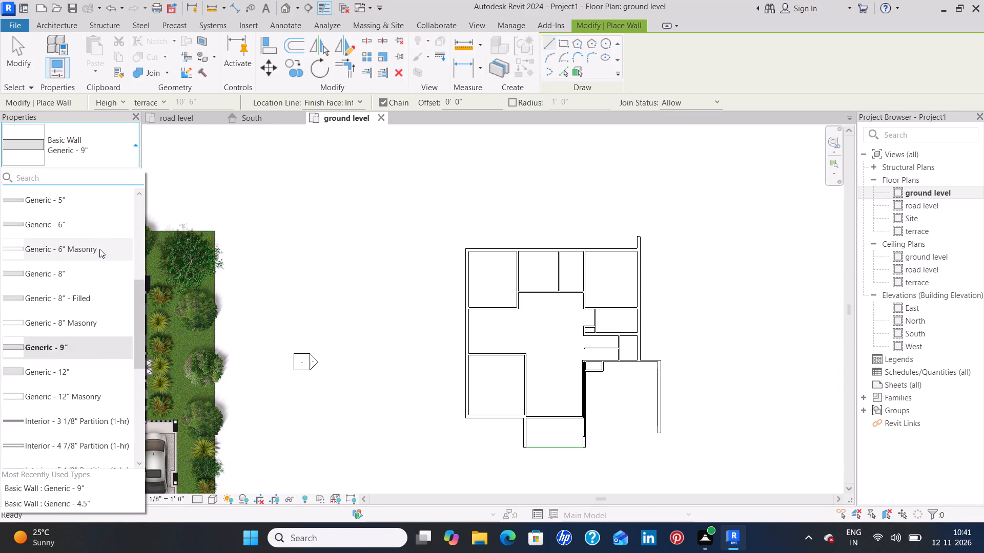
{"action": "left_click", "coordinate": [100, 245]}
{"action": "scroll", "coordinate": [536, 322], "scroll_direction": "up", "scroll_amount": 4}
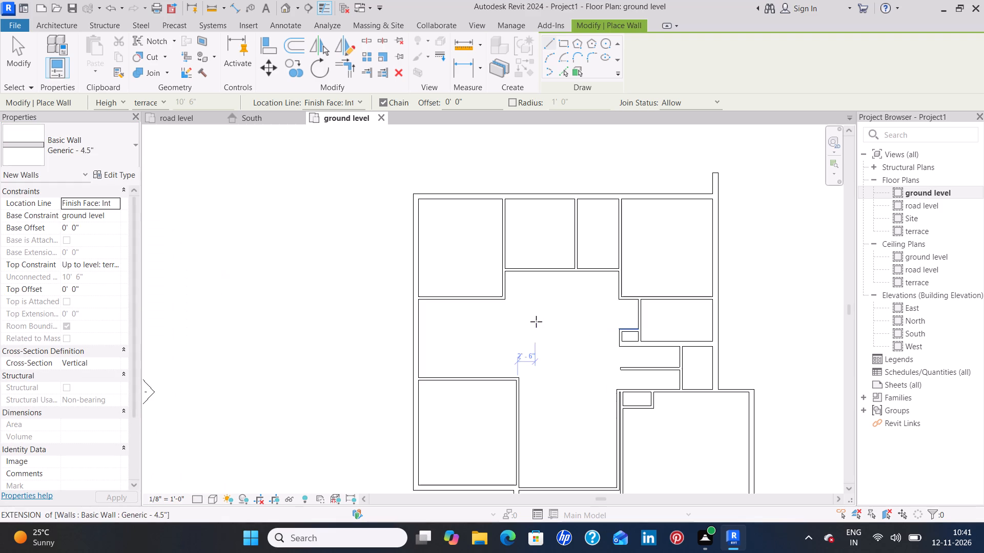
{"action": "scroll", "coordinate": [536, 322], "scroll_direction": "up", "scroll_amount": 3}
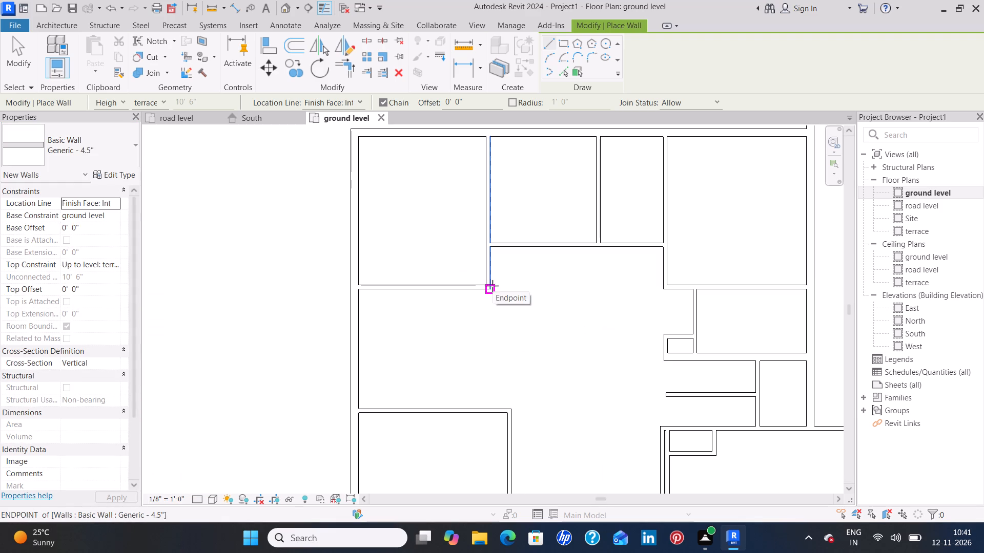
{"action": "left_click", "coordinate": [491, 288]}
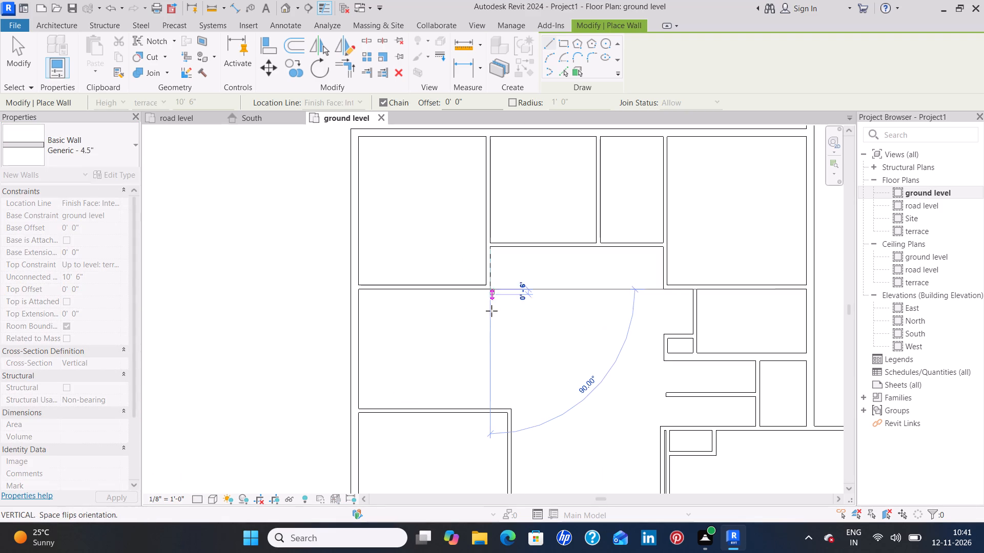
{"action": "key", "text": "space"}
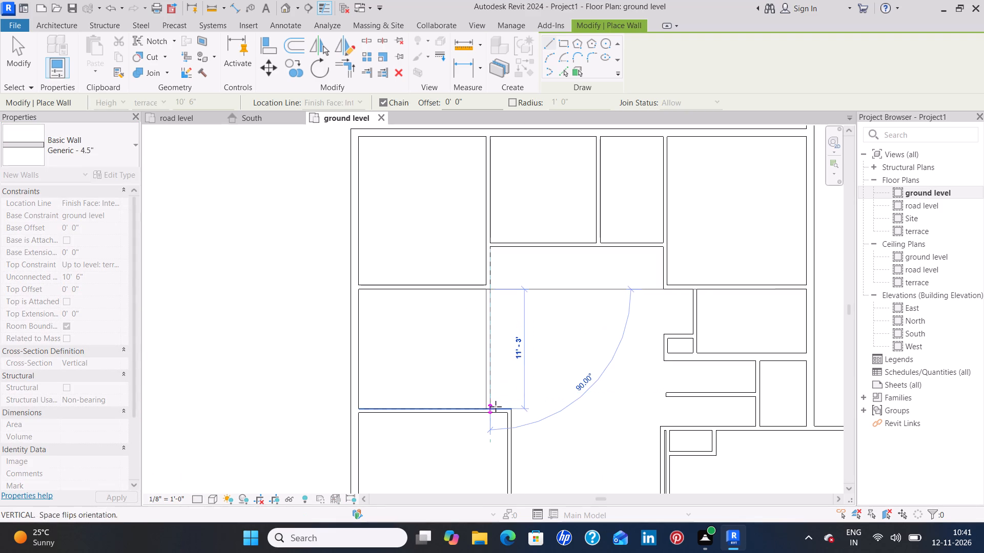
{"action": "left_click", "coordinate": [496, 408]}
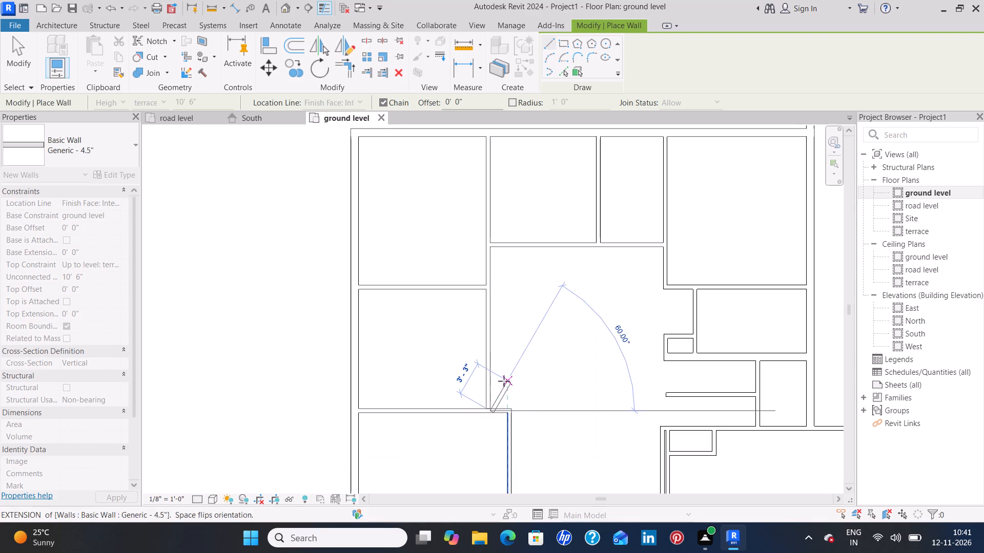
{"action": "key", "text": "Escape"}
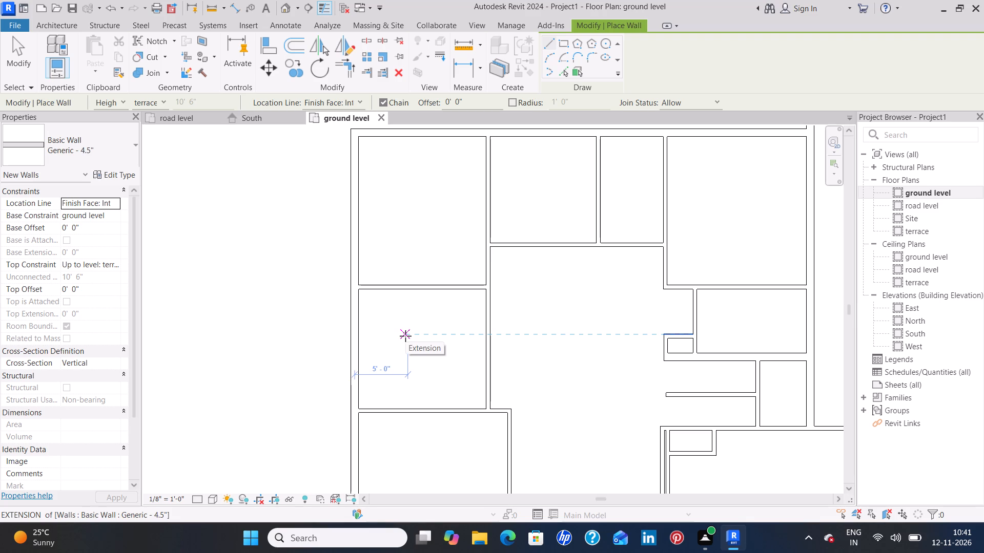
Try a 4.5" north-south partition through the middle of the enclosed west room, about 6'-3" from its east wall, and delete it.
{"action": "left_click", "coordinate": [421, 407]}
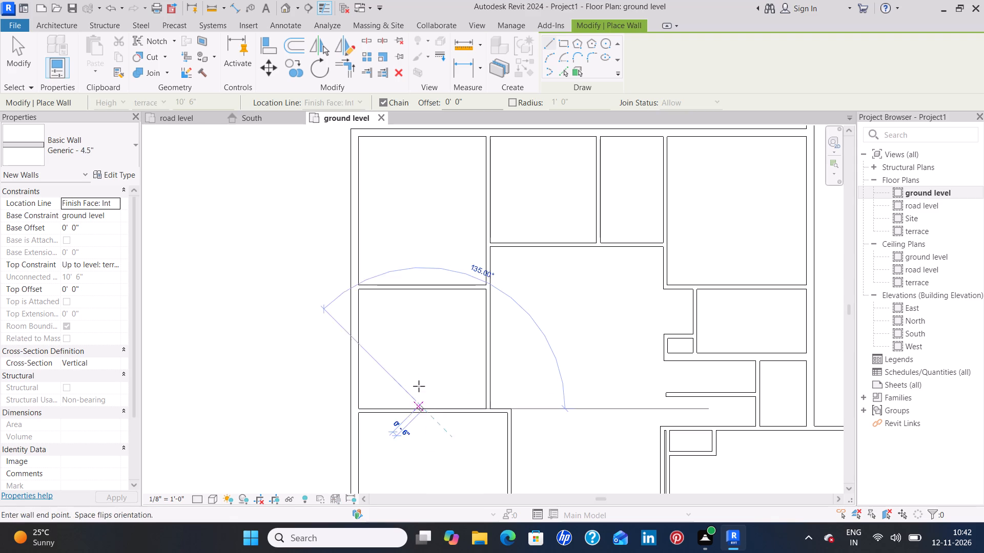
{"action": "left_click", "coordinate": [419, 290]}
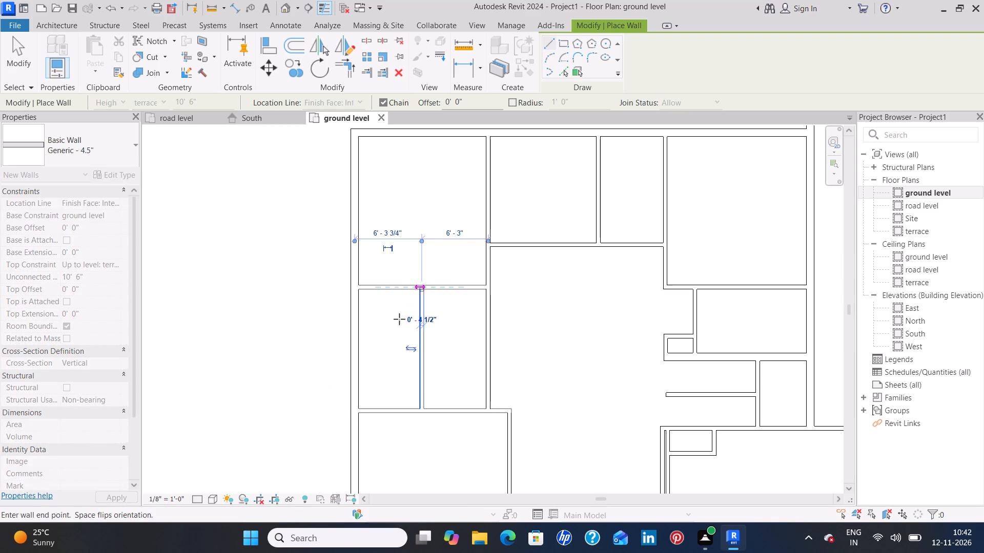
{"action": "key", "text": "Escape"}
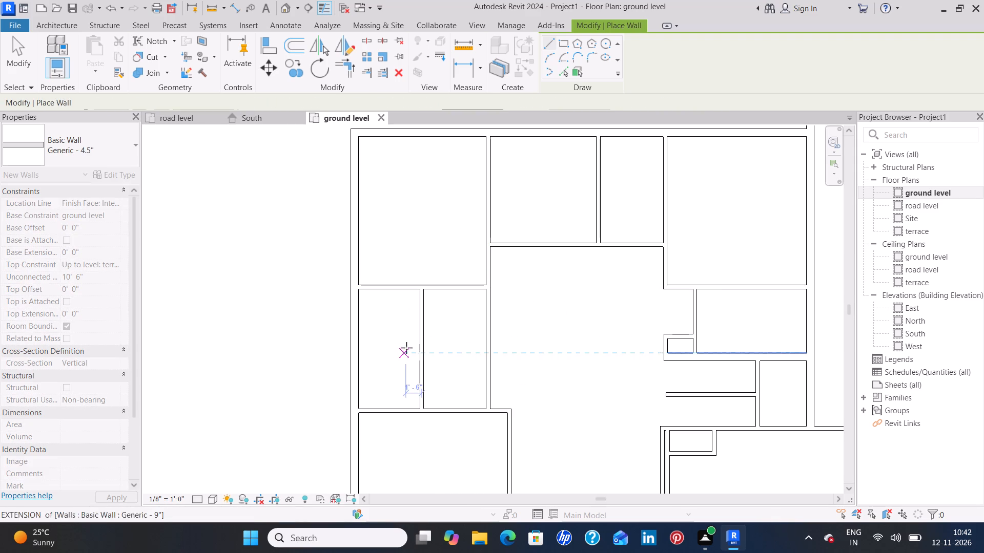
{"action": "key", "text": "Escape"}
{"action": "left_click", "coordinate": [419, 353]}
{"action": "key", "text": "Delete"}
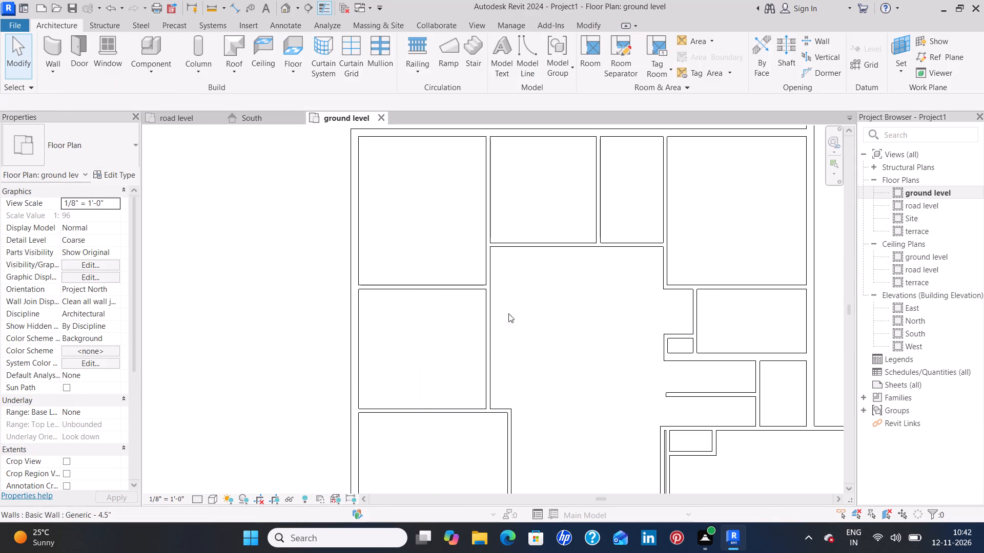
Draw a north-south model line about 11'-3" long across the enclosed west room, about 5'-6" from the outer west wall.
{"action": "left_click", "coordinate": [525, 56]}
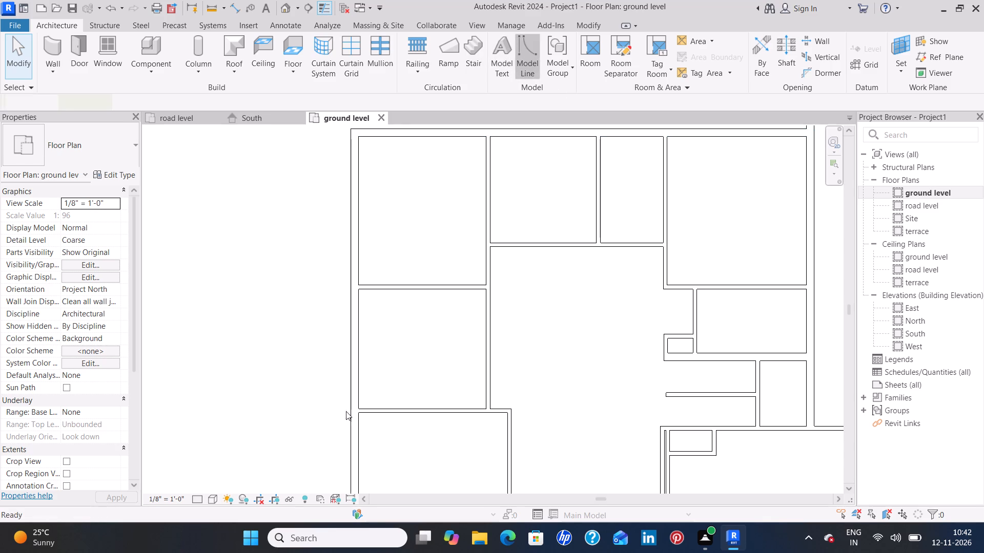
{"action": "left_click", "coordinate": [412, 290]}
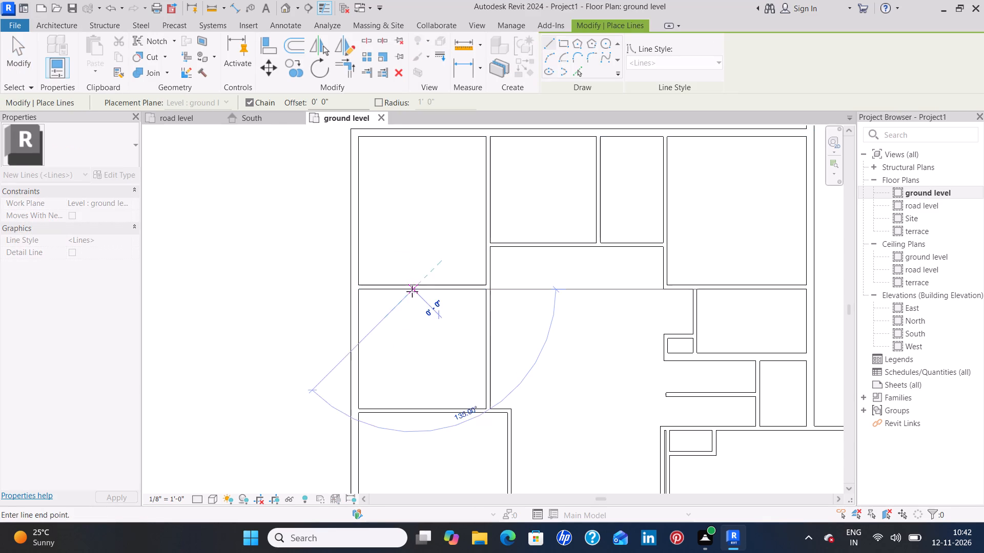
{"action": "left_click", "coordinate": [412, 408]}
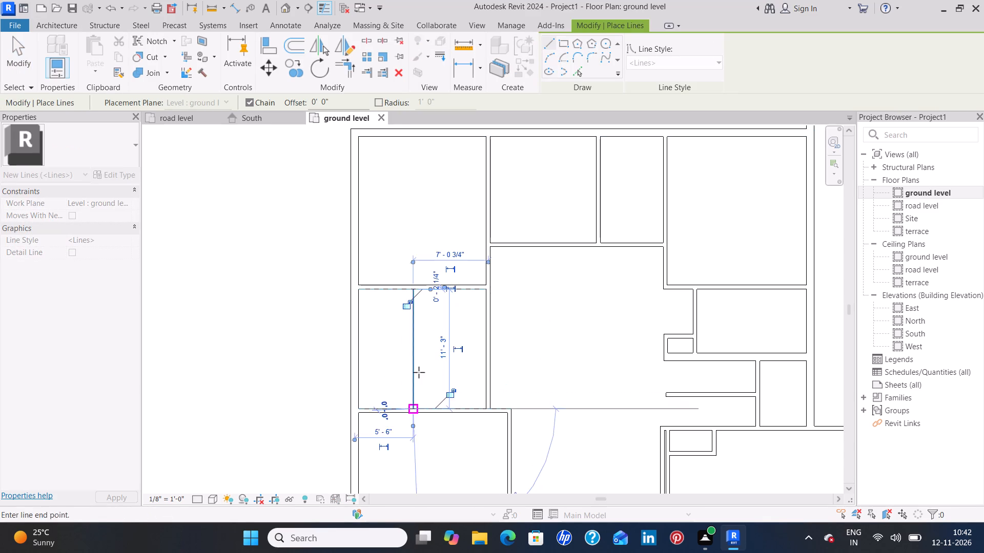
{"action": "key", "text": "Escape"}
{"action": "key", "text": "Escape"}
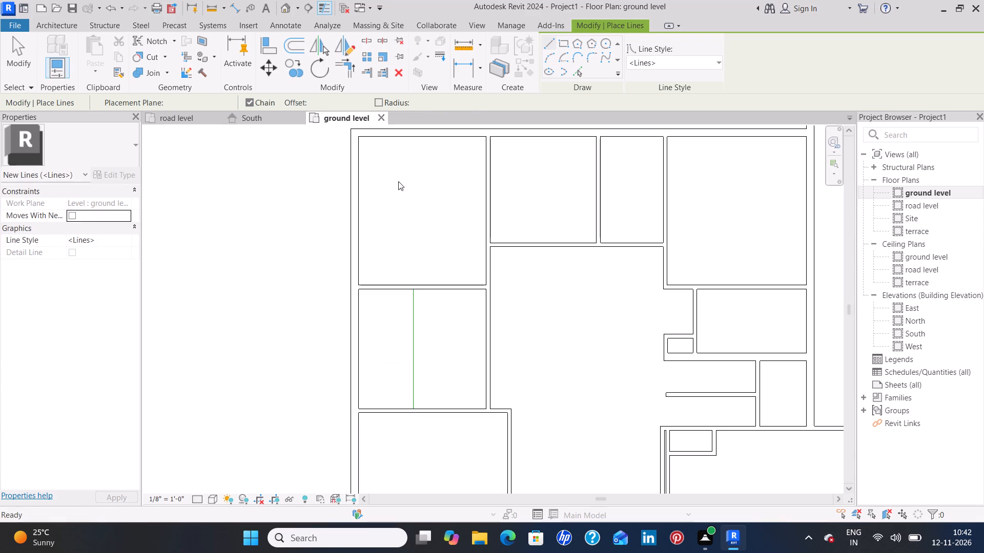
Place a linear dimension between the model line and the inner face of the west room's east wall.
{"action": "left_click", "coordinate": [237, 10]}
{"action": "left_click", "coordinate": [578, 56]}
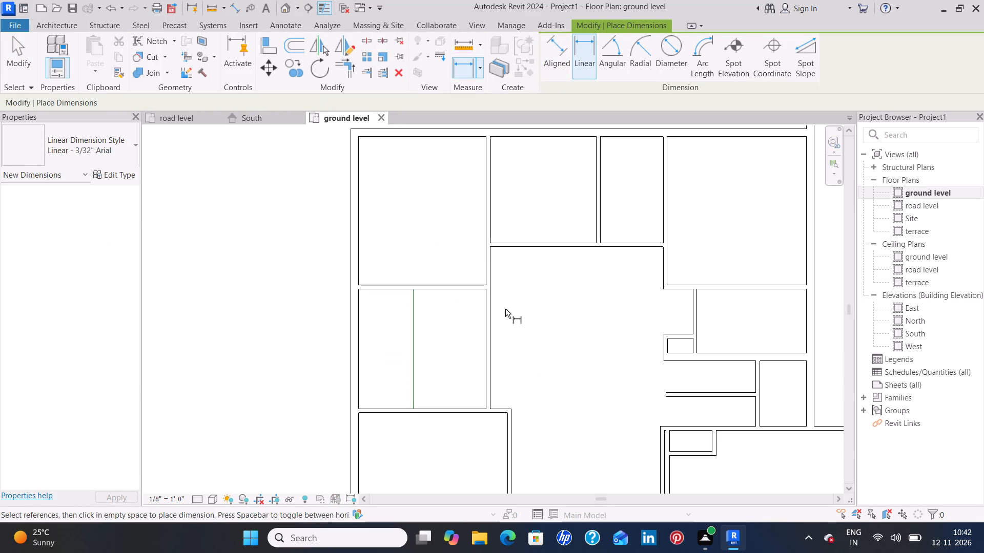
{"action": "left_click", "coordinate": [486, 290]}
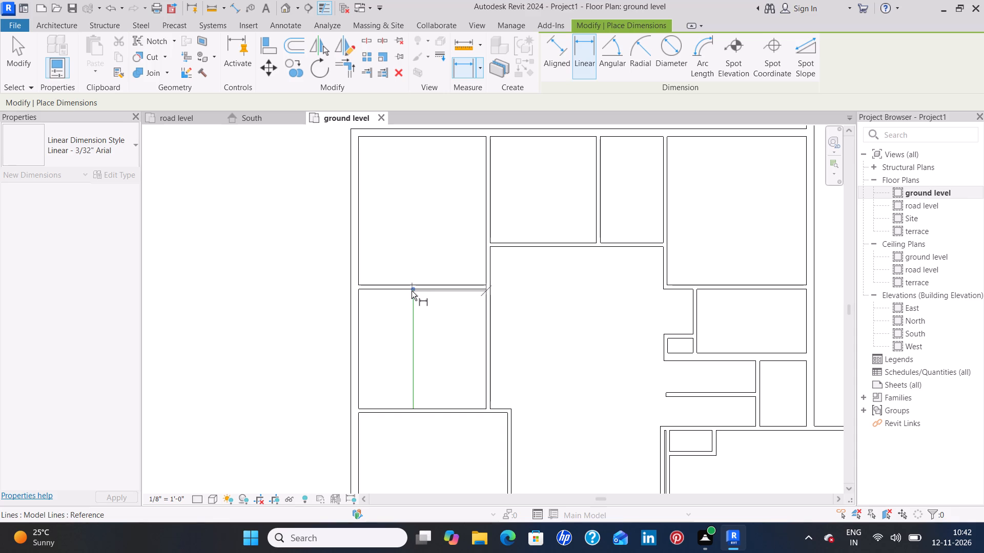
{"action": "left_click", "coordinate": [414, 291]}
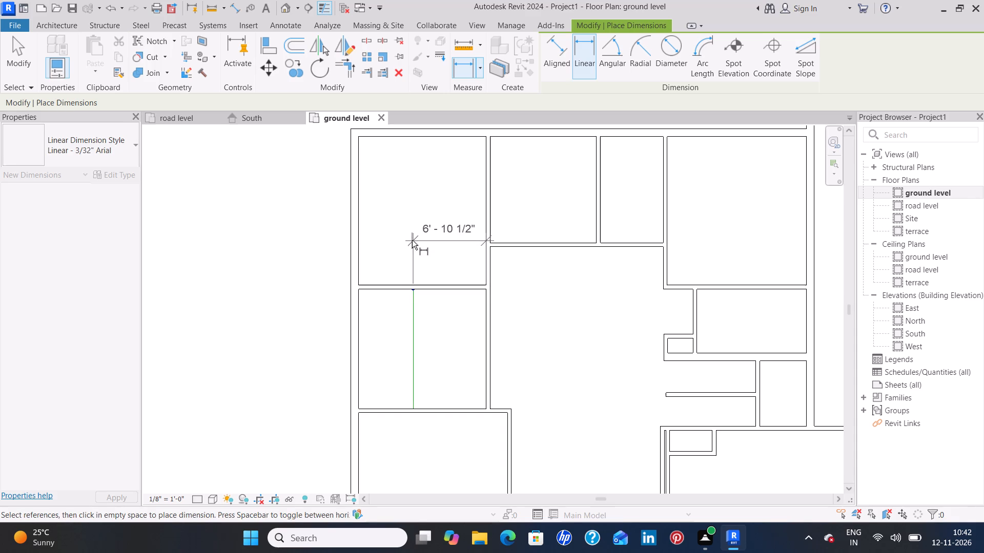
{"action": "left_click", "coordinate": [412, 240]}
{"action": "key", "text": "Escape"}
{"action": "key", "text": "Escape"}
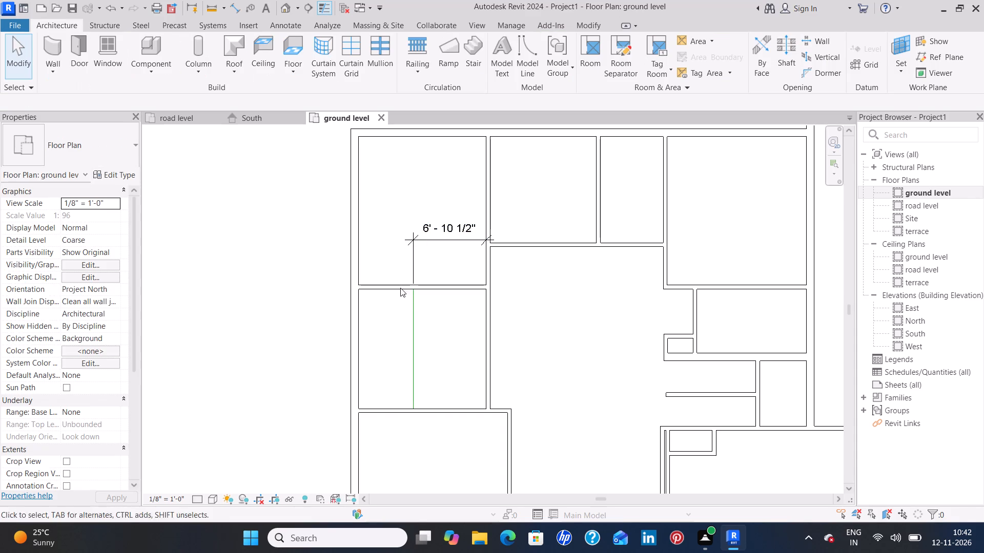
Set the distance from the model line to the room's east wall to 6'-0".
{"action": "left_click", "coordinate": [415, 314]}
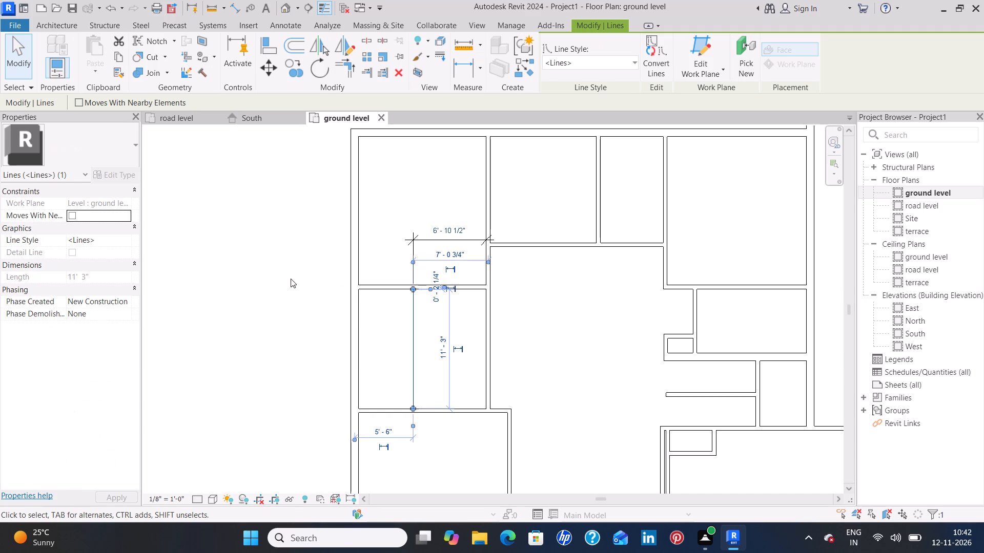
{"action": "left_click", "coordinate": [465, 228]}
{"action": "key", "text": "BackSpace"}
{"action": "type", "text": "6;"}
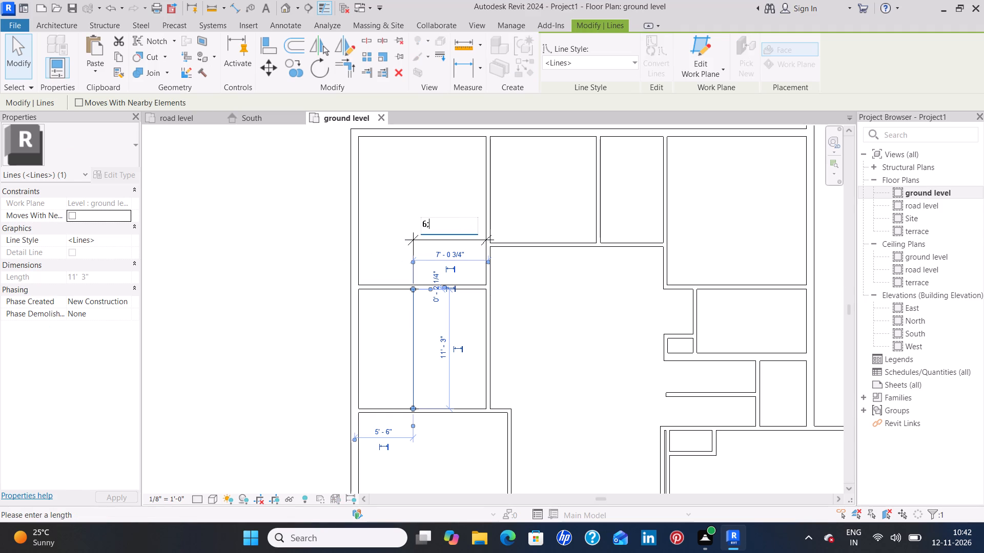
{"action": "key", "text": "BackSpace"}
{"action": "key", "text": "apostrophe"}
{"action": "key", "text": "Return"}
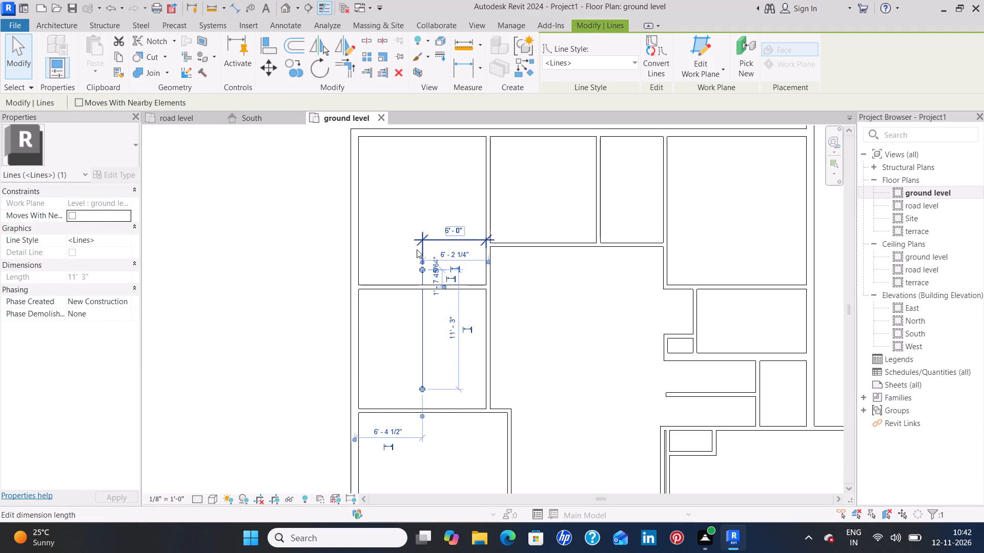
{"action": "left_click", "coordinate": [395, 226]}
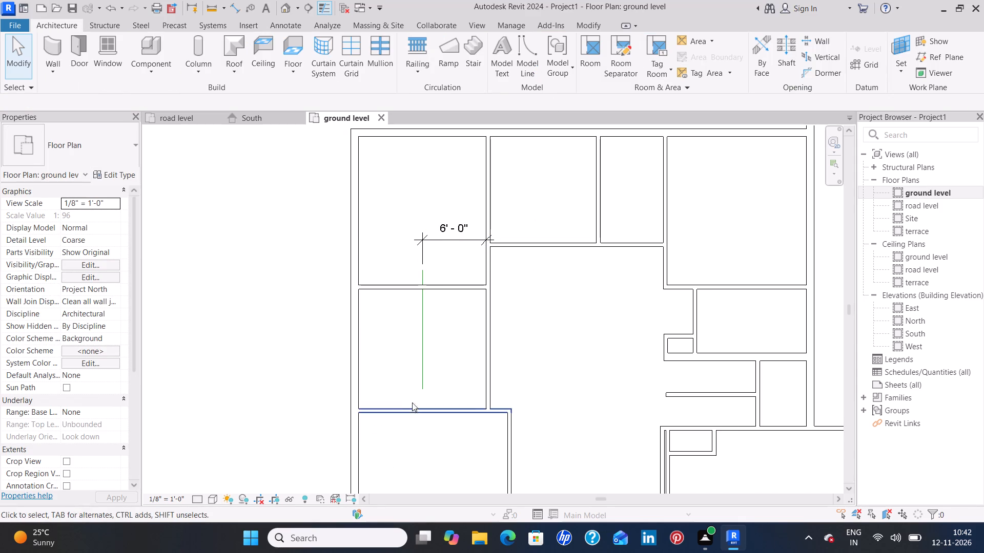
Nudge the model line south back into the west room so it spans between the north and south walls.
{"action": "left_click", "coordinate": [426, 387]}
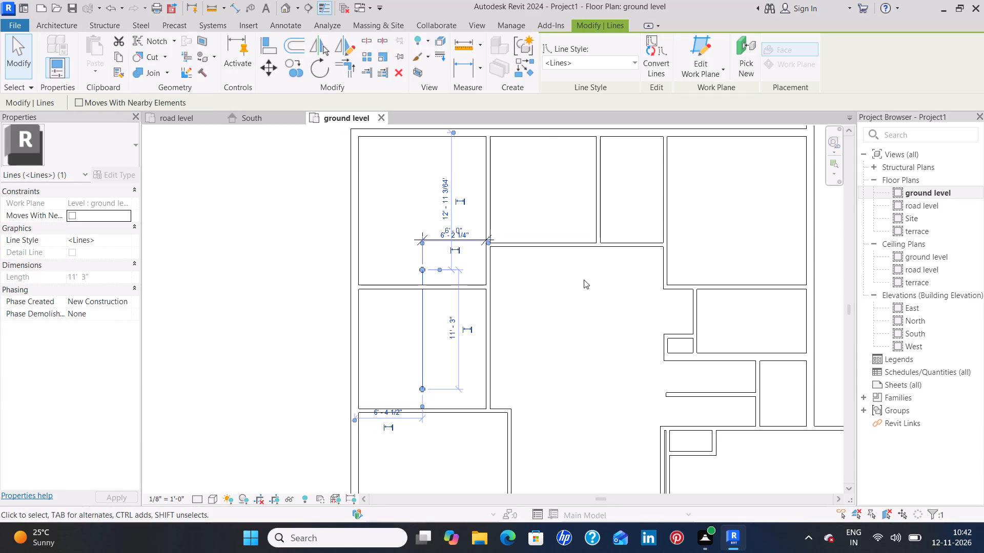
{"action": "key", "text": "Down"}
{"action": "key", "text": "Down"}
{"action": "key", "text": "Down"}
{"action": "key", "text": "Down"}
{"action": "key", "text": "Down"}
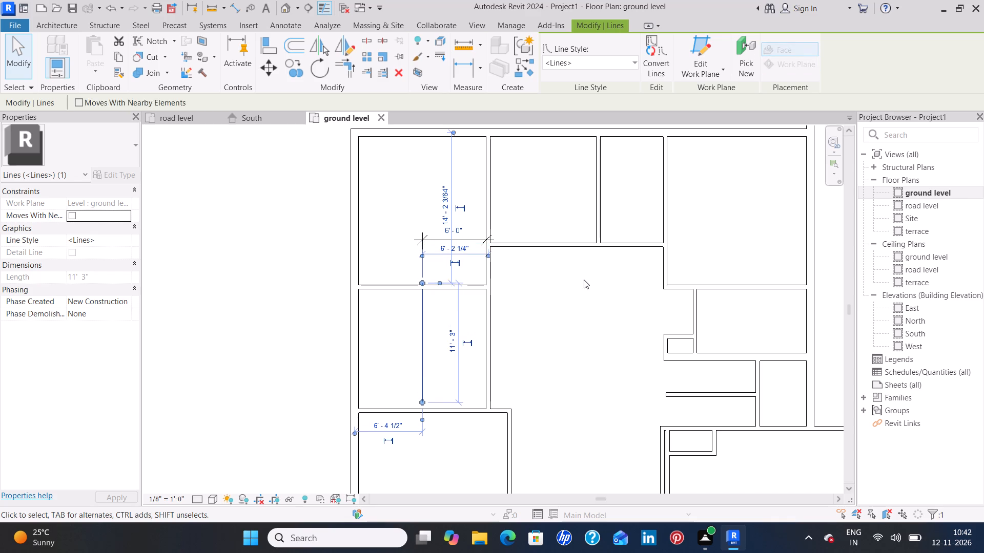
{"action": "key", "text": "Down"}
{"action": "key", "text": "Down"}
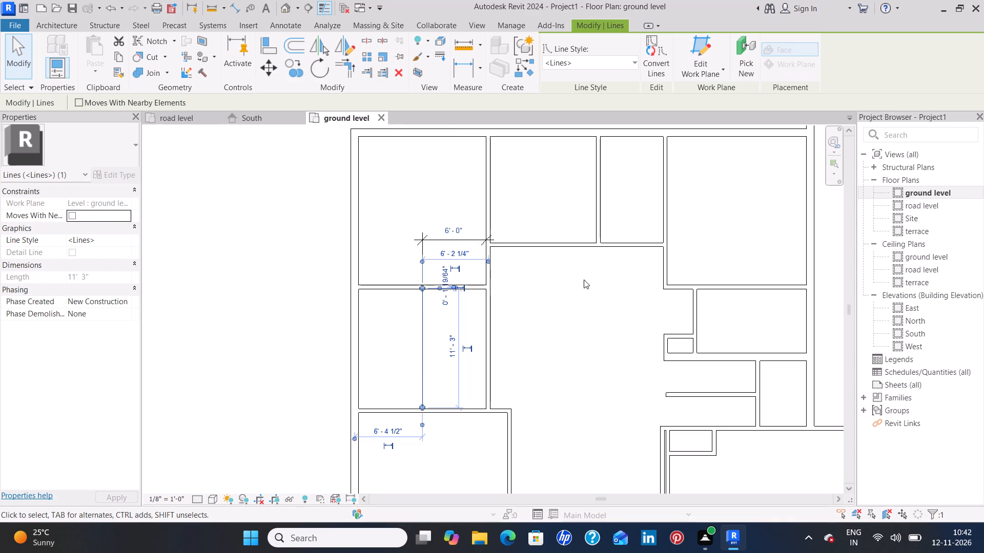
{"action": "key", "text": "Down"}
{"action": "key", "text": "Up"}
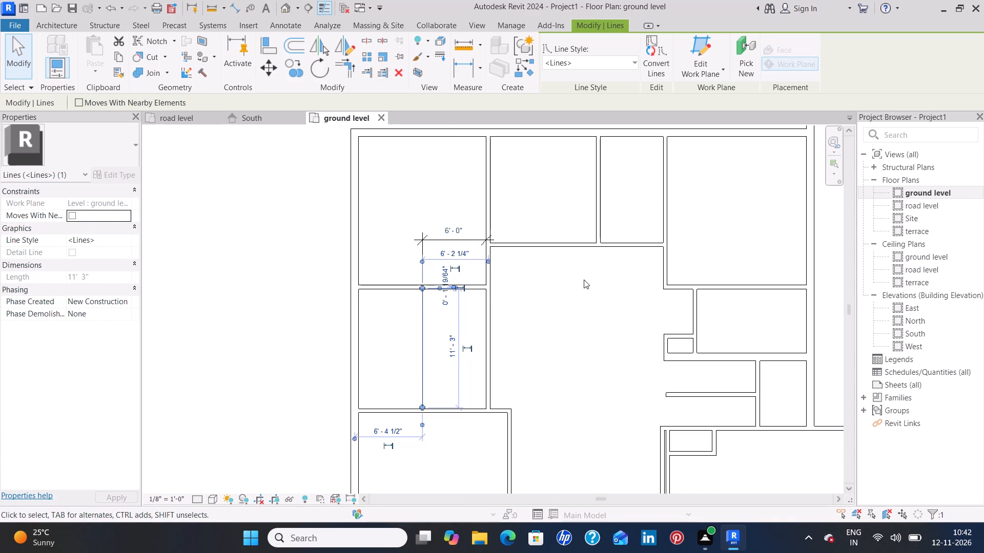
{"action": "scroll", "coordinate": [414, 396], "scroll_direction": "up", "scroll_amount": 4}
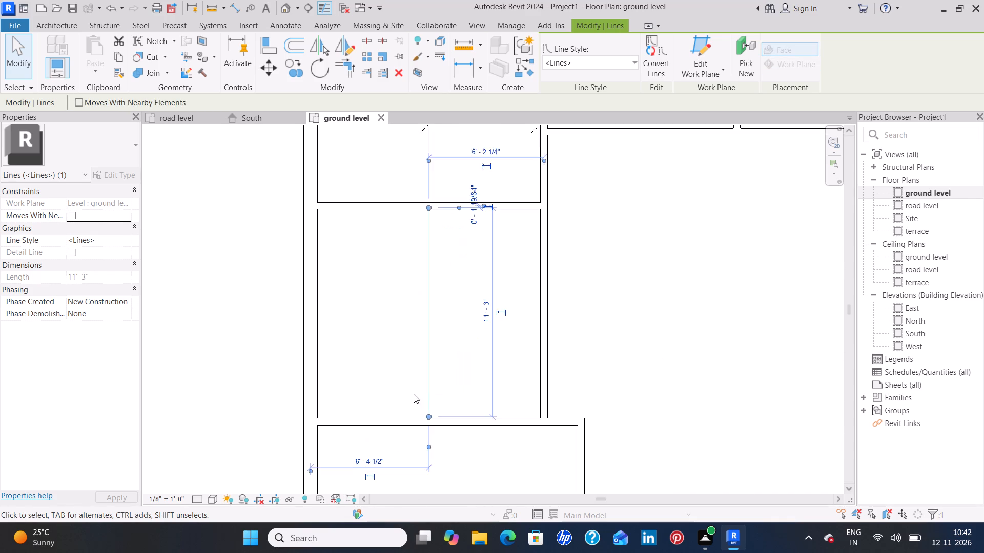
{"action": "scroll", "coordinate": [414, 393], "scroll_direction": "up", "scroll_amount": 4}
{"action": "left_click", "coordinate": [480, 372]}
{"action": "scroll", "coordinate": [471, 370], "scroll_direction": "down", "scroll_amount": 3}
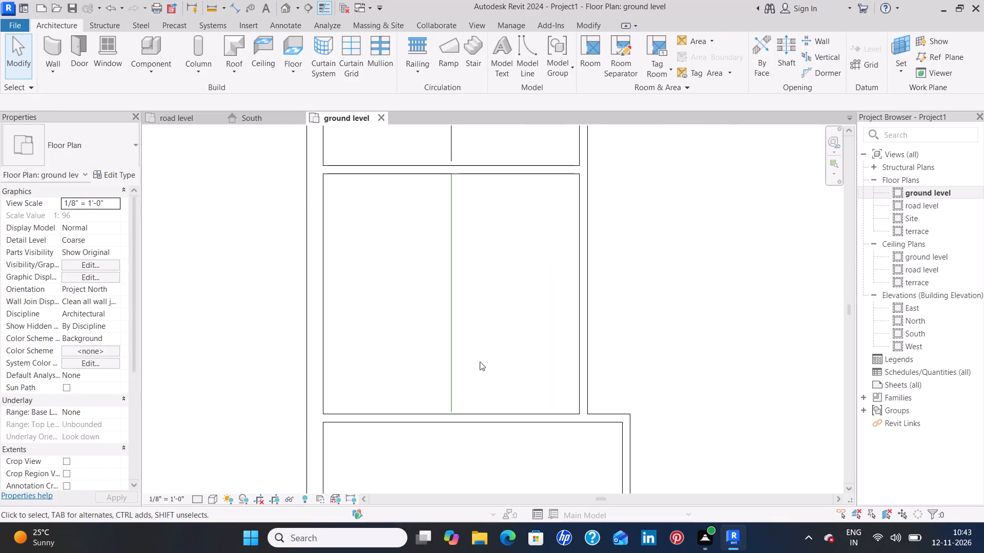
Fine-nudge the model line south so its lower end meets the inner face of the room's south wall.
{"action": "left_click", "coordinate": [450, 390]}
{"action": "scroll", "coordinate": [463, 431], "scroll_direction": "up", "scroll_amount": 13}
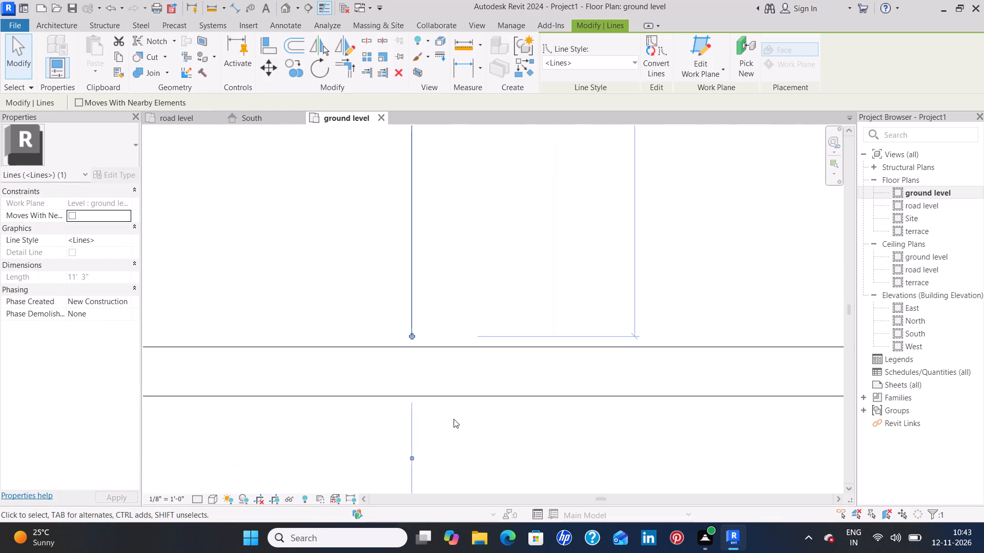
{"action": "key", "text": "Down"}
{"action": "key", "text": "Down"}
{"action": "key", "text": "Down"}
{"action": "key", "text": "Down"}
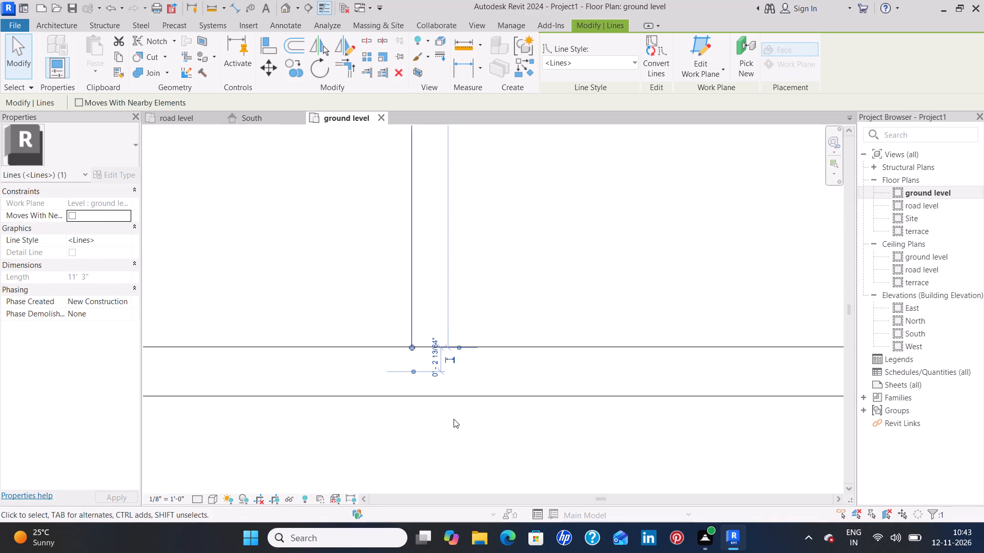
{"action": "left_click", "coordinate": [593, 317]}
Delete the 6'-0" dimension above the model line.
{"action": "scroll", "coordinate": [593, 309], "scroll_direction": "down", "scroll_amount": 5}
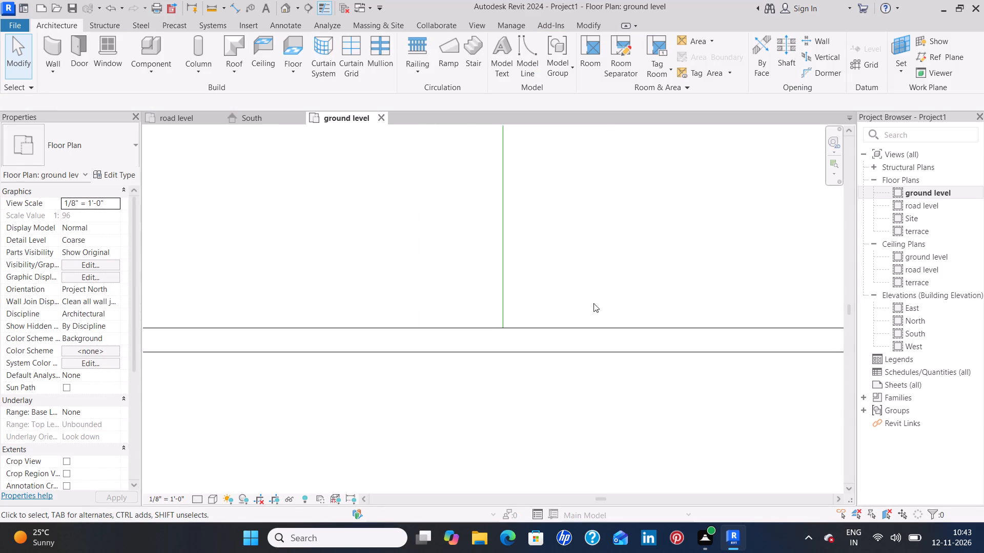
{"action": "middle_click_drag", "start_coordinate": [601, 263], "coordinate": [529, 473]}
{"action": "scroll", "coordinate": [524, 443], "scroll_direction": "down", "scroll_amount": 4}
{"action": "scroll", "coordinate": [517, 389], "scroll_direction": "down", "scroll_amount": 4}
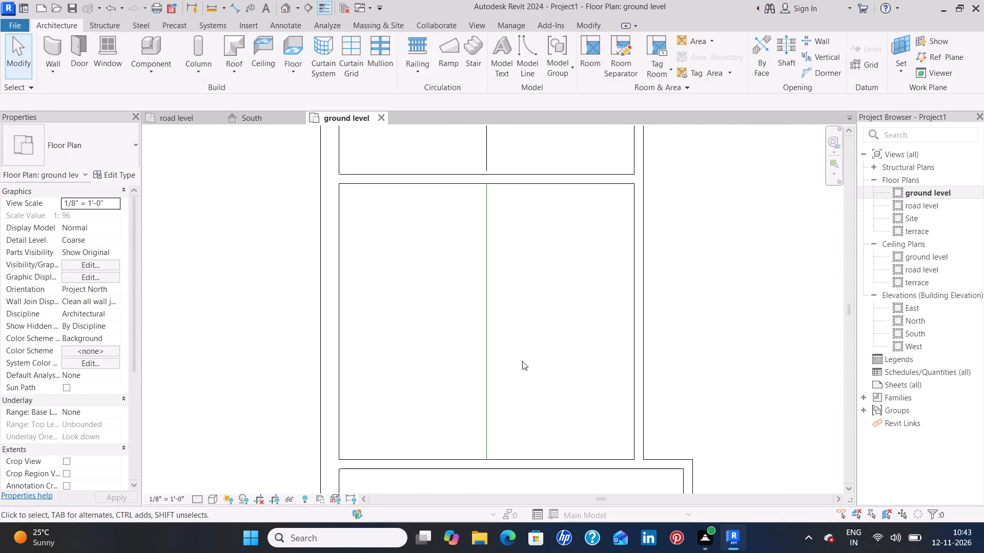
{"action": "middle_click_drag", "start_coordinate": [531, 332], "coordinate": [505, 414]}
{"action": "scroll", "coordinate": [498, 416], "scroll_direction": "down", "scroll_amount": 1}
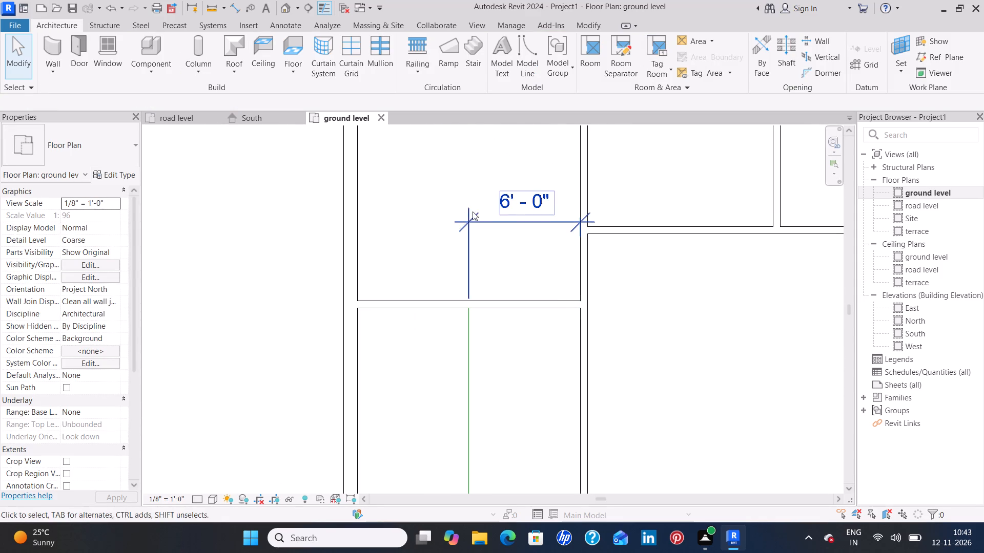
{"action": "left_click", "coordinate": [503, 205]}
{"action": "key", "text": "Delete"}
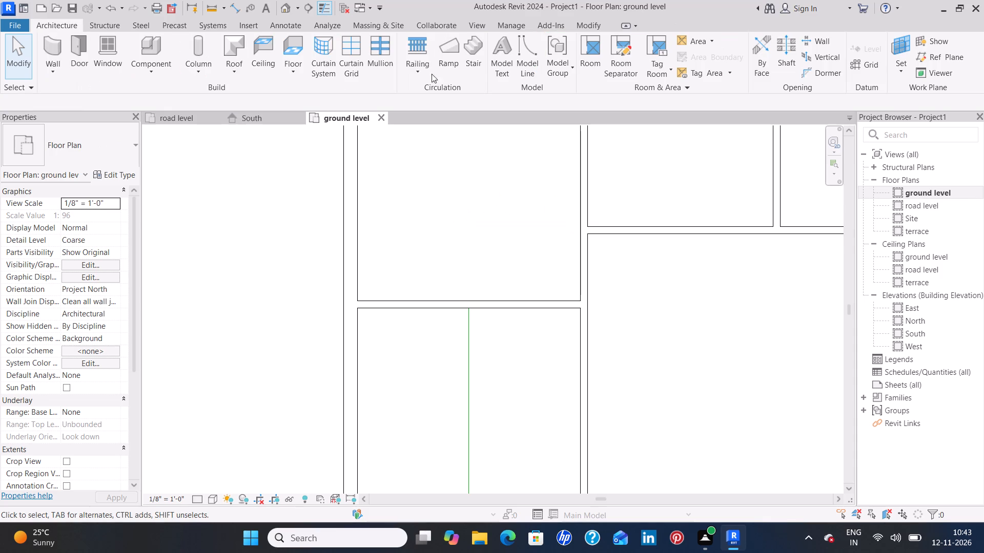
Split the outer 9" west wall at the inner faces of the enclosed west room's north and south walls.
{"action": "left_click", "coordinate": [599, 24]}
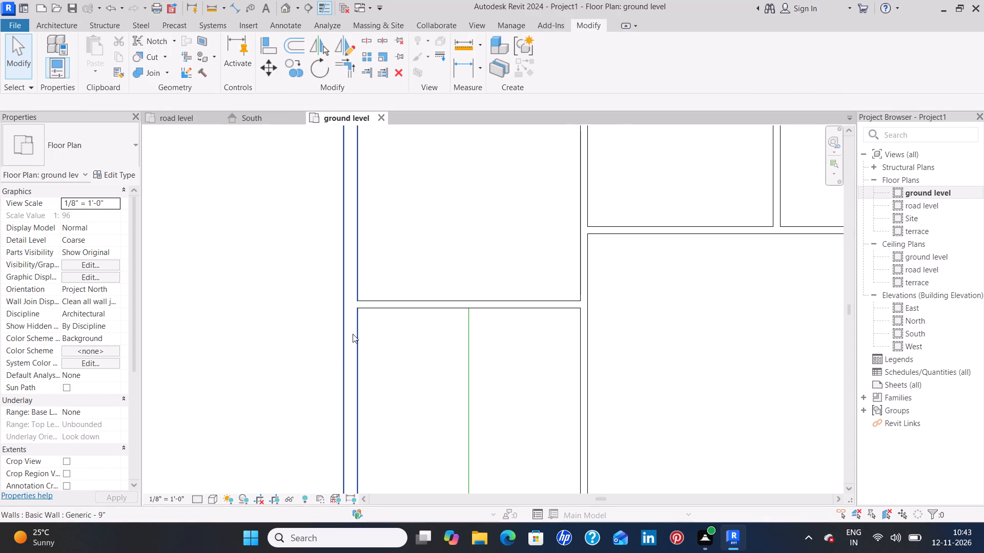
{"action": "scroll", "coordinate": [352, 328], "scroll_direction": "up", "scroll_amount": 13}
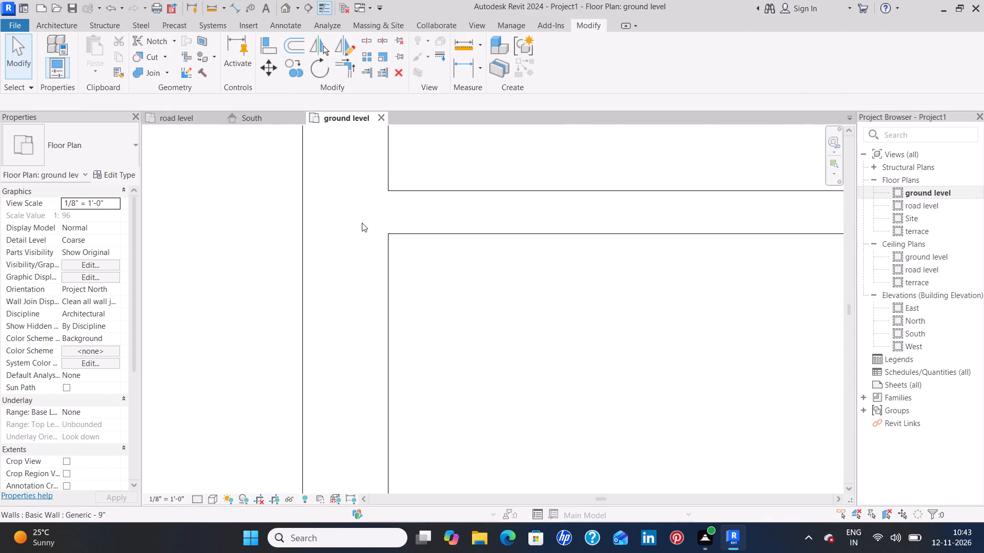
{"action": "left_click", "coordinate": [364, 43]}
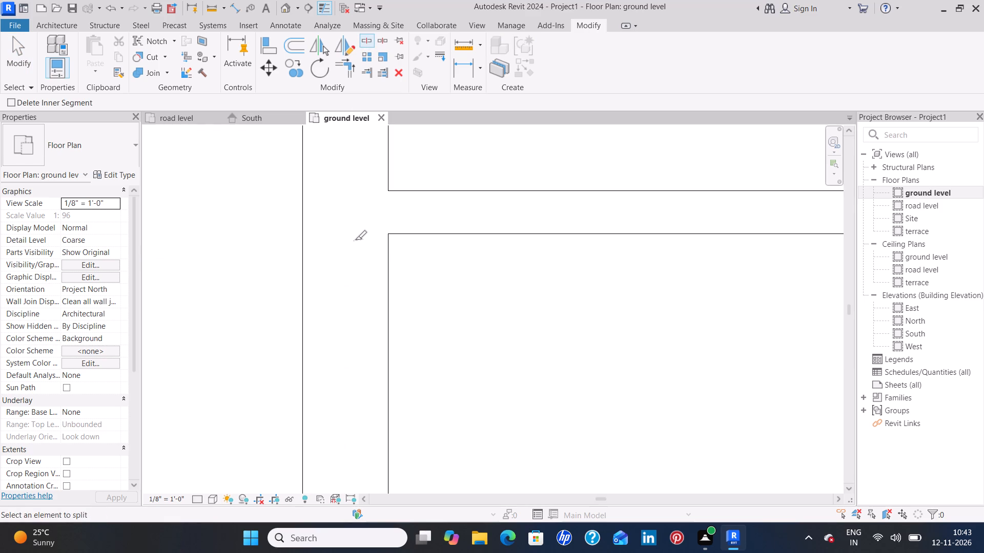
{"action": "left_click", "coordinate": [345, 233]}
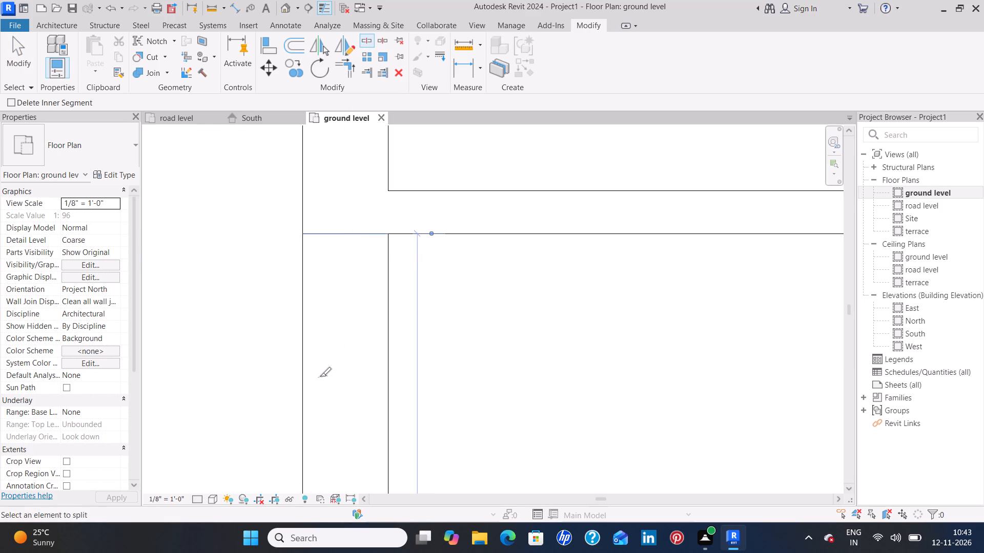
{"action": "scroll", "coordinate": [320, 379], "scroll_direction": "down", "scroll_amount": 3}
{"action": "middle_click_drag", "start_coordinate": [341, 407], "coordinate": [363, 189]}
{"action": "scroll", "coordinate": [386, 458], "scroll_direction": "down", "scroll_amount": 4}
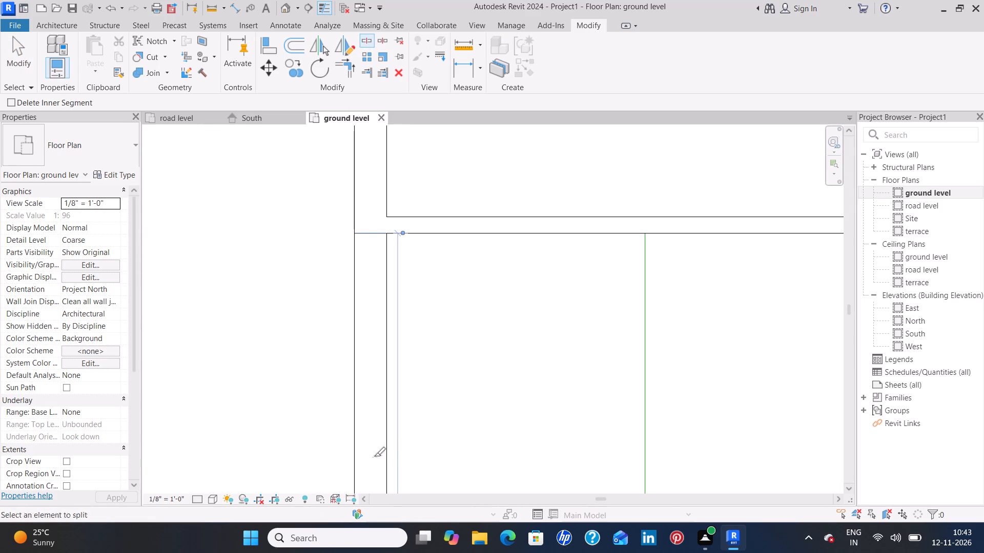
{"action": "middle_click_drag", "start_coordinate": [373, 453], "coordinate": [372, 216]}
{"action": "middle_click_drag", "start_coordinate": [377, 438], "coordinate": [373, 256]}
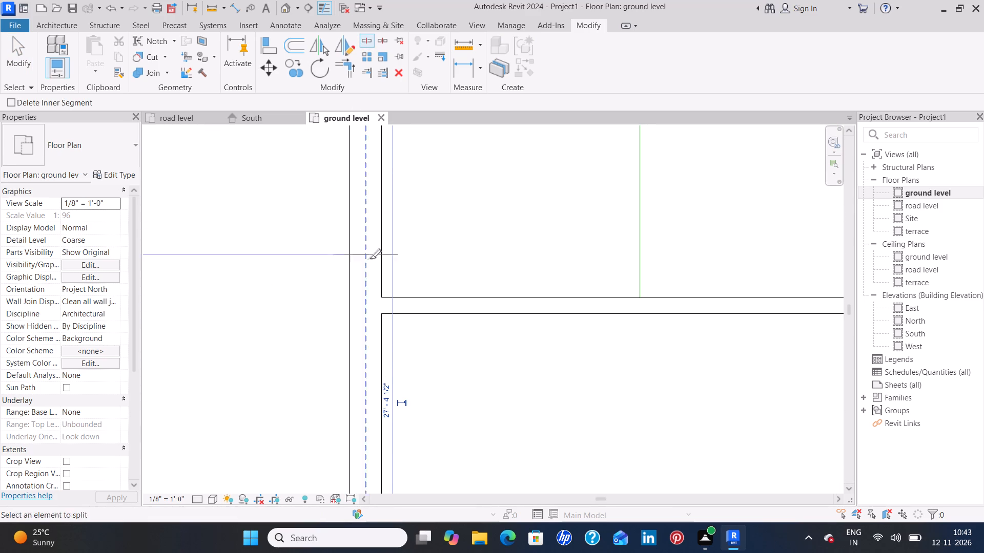
{"action": "scroll", "coordinate": [366, 315], "scroll_direction": "up", "scroll_amount": 9}
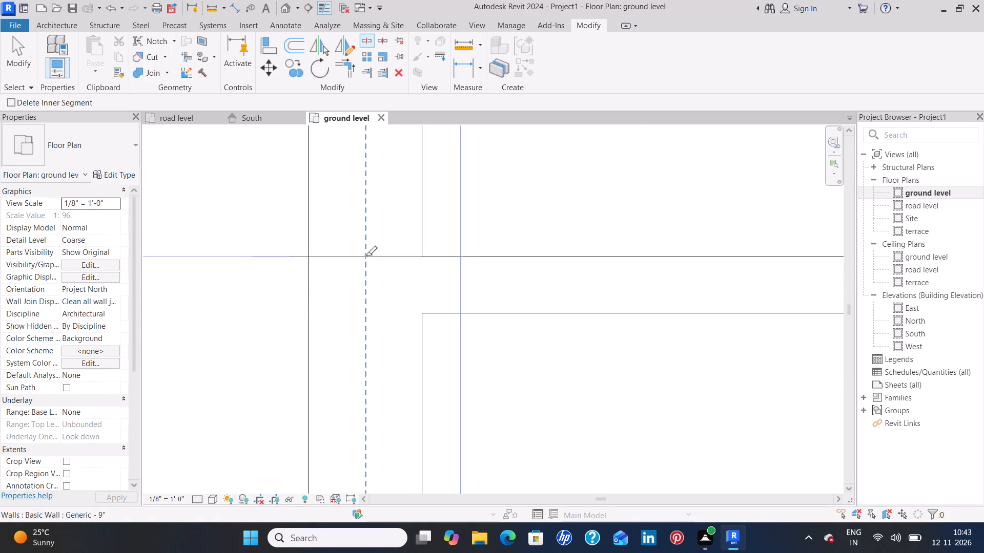
{"action": "left_click", "coordinate": [365, 258]}
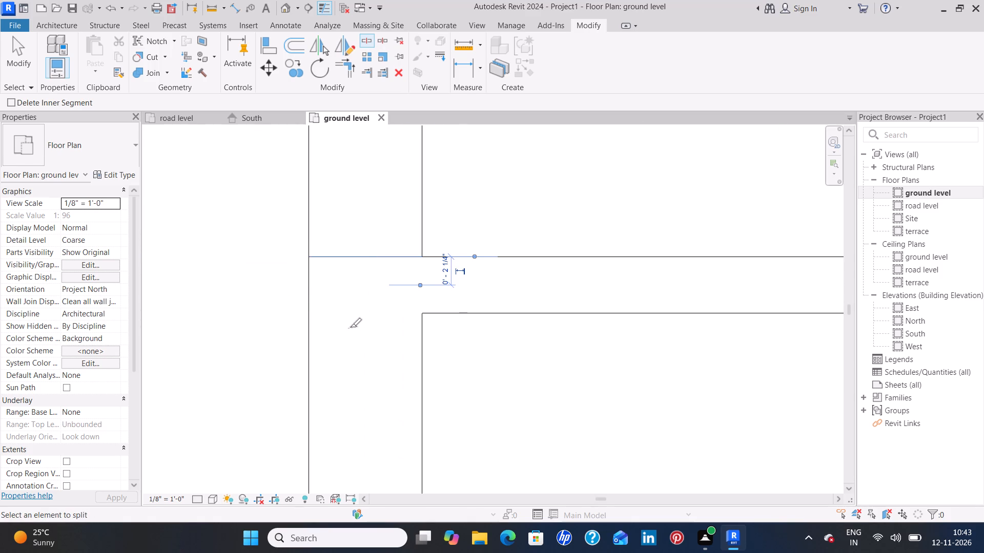
{"action": "key", "text": "Escape"}
{"action": "key", "text": "Escape"}
Delete the split 9" outer wall segment along the west side of the enclosed west room.
{"action": "scroll", "coordinate": [379, 219], "scroll_direction": "down", "scroll_amount": 3}
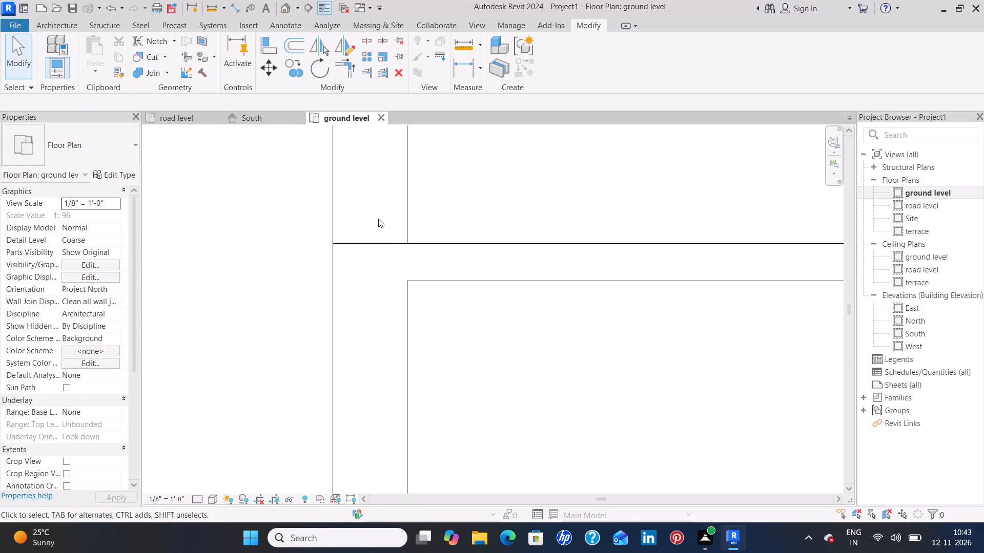
{"action": "middle_click_drag", "start_coordinate": [378, 215], "coordinate": [380, 392]}
{"action": "left_click", "coordinate": [405, 281]}
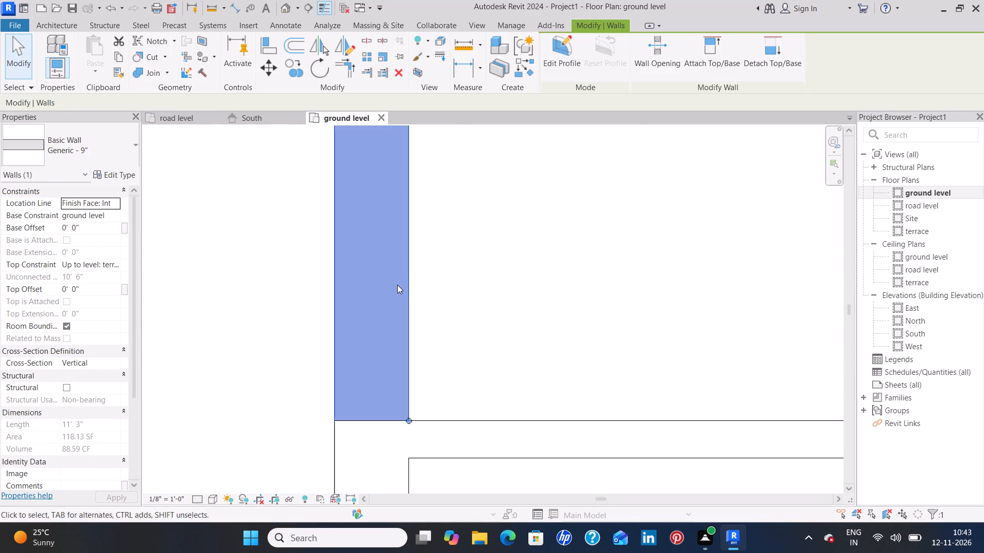
{"action": "key", "text": "Delete"}
{"action": "scroll", "coordinate": [380, 300], "scroll_direction": "down", "scroll_amount": 5}
{"action": "middle_click_drag", "start_coordinate": [471, 268], "coordinate": [412, 442]}
{"action": "scroll", "coordinate": [417, 427], "scroll_direction": "down", "scroll_amount": 2}
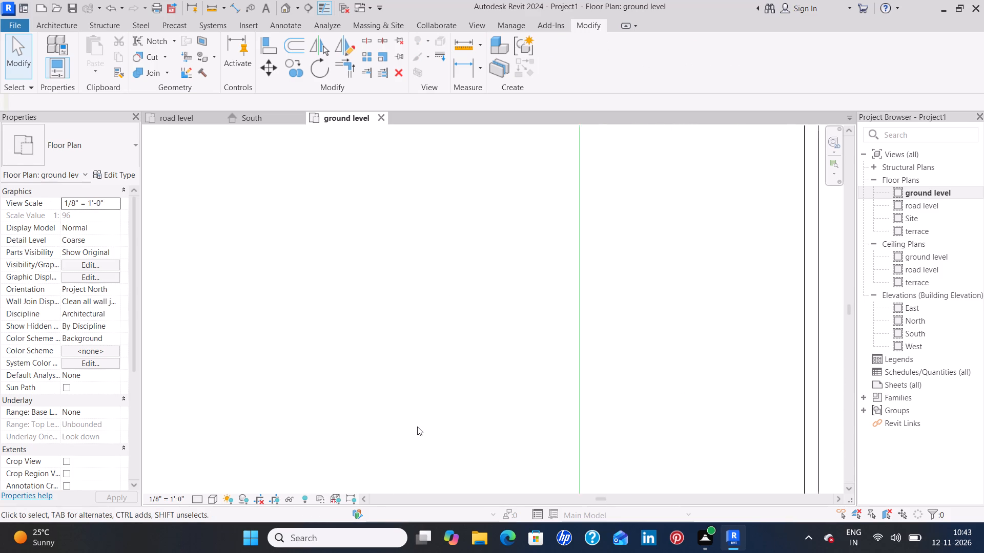
Review the modelled ground-level wall layout, from the opened west room to the stair and storage area on the east side.
{"action": "scroll", "coordinate": [417, 427], "scroll_direction": "down", "scroll_amount": 2}
{"action": "scroll", "coordinate": [590, 336], "scroll_direction": "down", "scroll_amount": 1}
{"action": "middle_click_drag", "start_coordinate": [760, 305], "coordinate": [738, 318]}
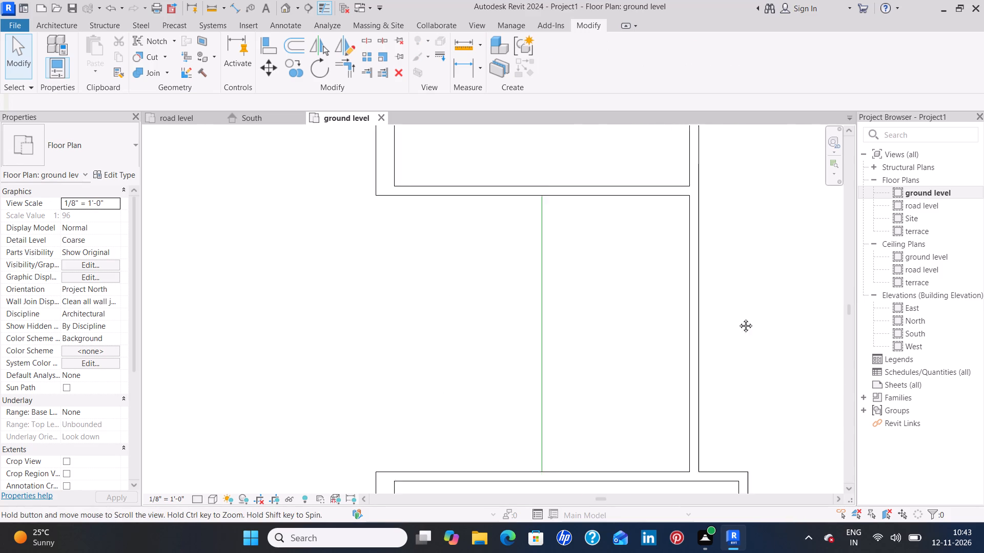
{"action": "middle_click_drag", "start_coordinate": [738, 318], "coordinate": [628, 369]}
{"action": "scroll", "coordinate": [628, 367], "scroll_direction": "down", "scroll_amount": 6}
{"action": "middle_click_drag", "start_coordinate": [681, 332], "coordinate": [538, 347]}
{"action": "scroll", "coordinate": [532, 347], "scroll_direction": "down", "scroll_amount": 3}
{"action": "middle_click_drag", "start_coordinate": [536, 387], "coordinate": [517, 270]}
{"action": "middle_click_drag", "start_coordinate": [521, 269], "coordinate": [508, 312]}
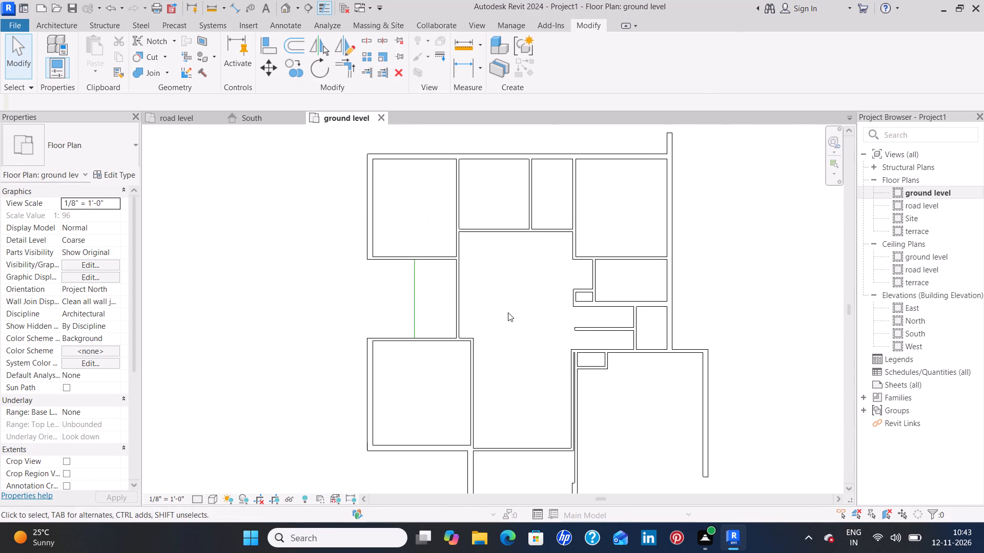
{"action": "middle_click_drag", "start_coordinate": [607, 283], "coordinate": [583, 293]}
{"action": "scroll", "coordinate": [576, 306], "scroll_direction": "up", "scroll_amount": 2}
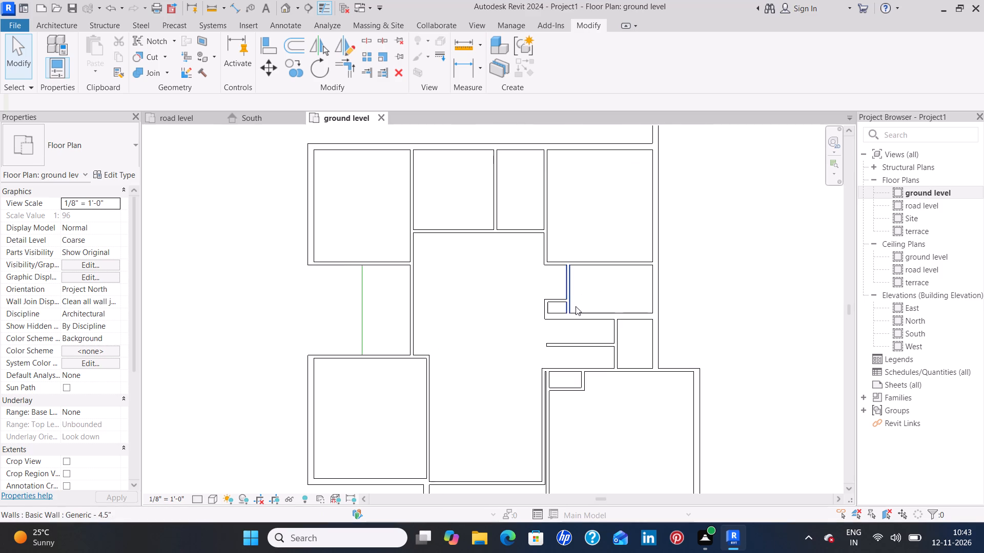
{"action": "scroll", "coordinate": [576, 306], "scroll_direction": "up", "scroll_amount": 1}
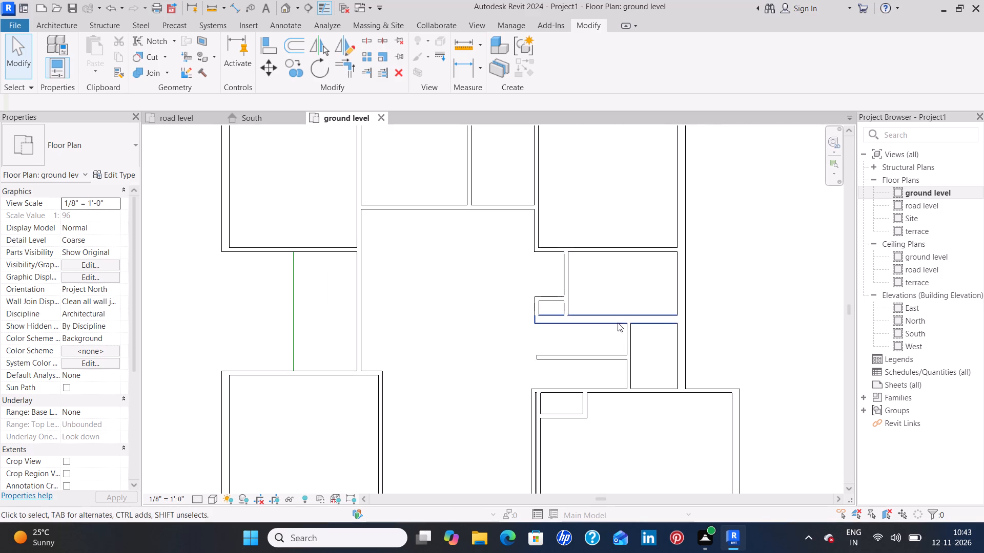
{"action": "scroll", "coordinate": [612, 330], "scroll_direction": "down", "scroll_amount": 5}
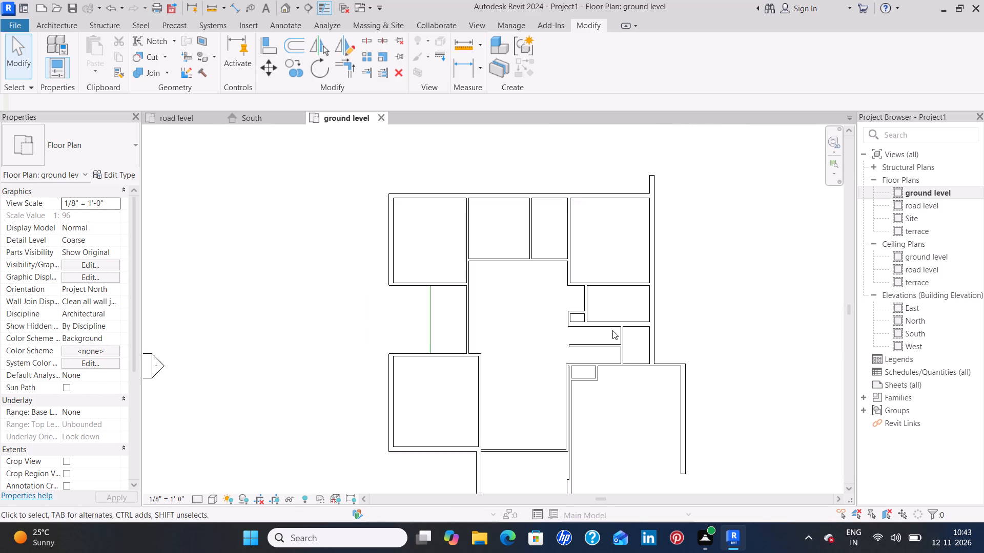
Examine the staircase, storage room and adjoining Bath Rm. 1 in the reference floor plan image.
{"action": "scroll", "coordinate": [612, 330], "scroll_direction": "down", "scroll_amount": 6}
{"action": "scroll", "coordinate": [310, 372], "scroll_direction": "up", "scroll_amount": 5}
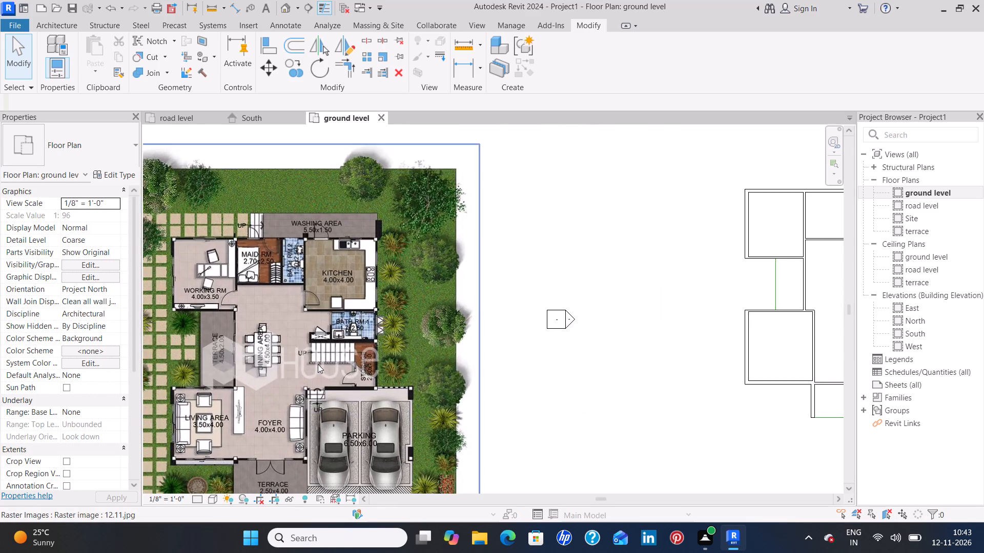
{"action": "scroll", "coordinate": [318, 364], "scroll_direction": "up", "scroll_amount": 3}
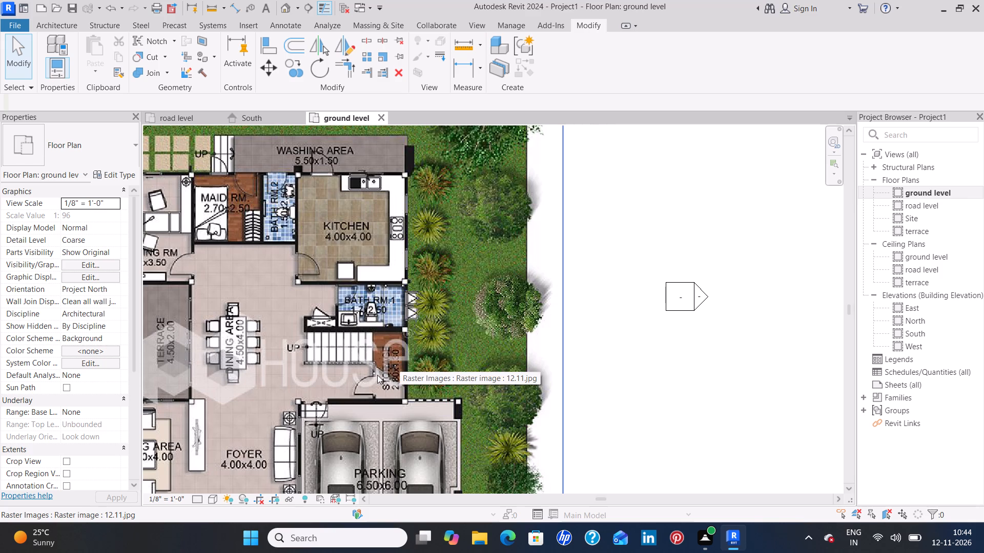
{"action": "scroll", "coordinate": [378, 375], "scroll_direction": "up", "scroll_amount": 5}
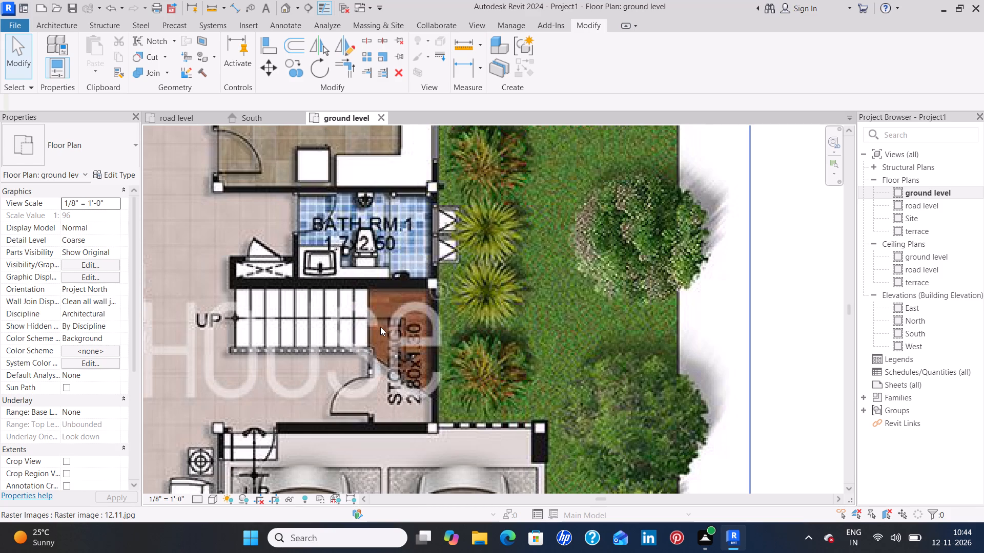
{"action": "scroll", "coordinate": [373, 335], "scroll_direction": "down", "scroll_amount": 5}
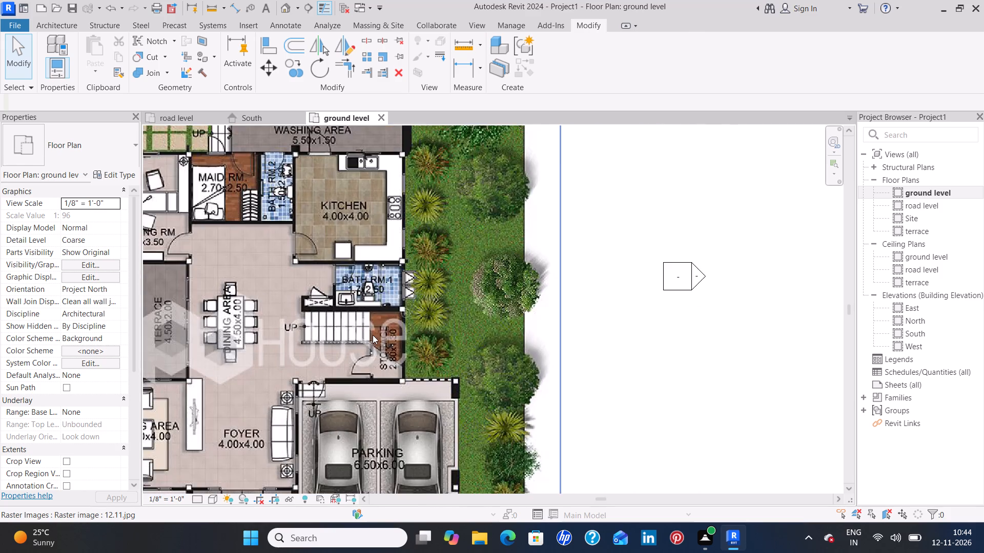
{"action": "scroll", "coordinate": [373, 335], "scroll_direction": "down", "scroll_amount": 4}
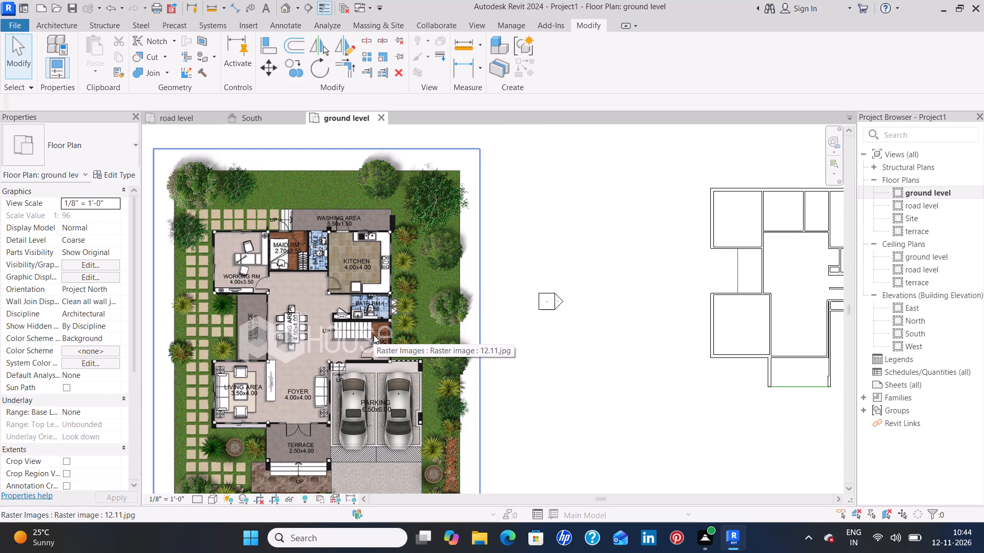
{"action": "middle_click_drag", "start_coordinate": [374, 335], "coordinate": [602, 276]}
{"action": "scroll", "coordinate": [600, 274], "scroll_direction": "up", "scroll_amount": 10}
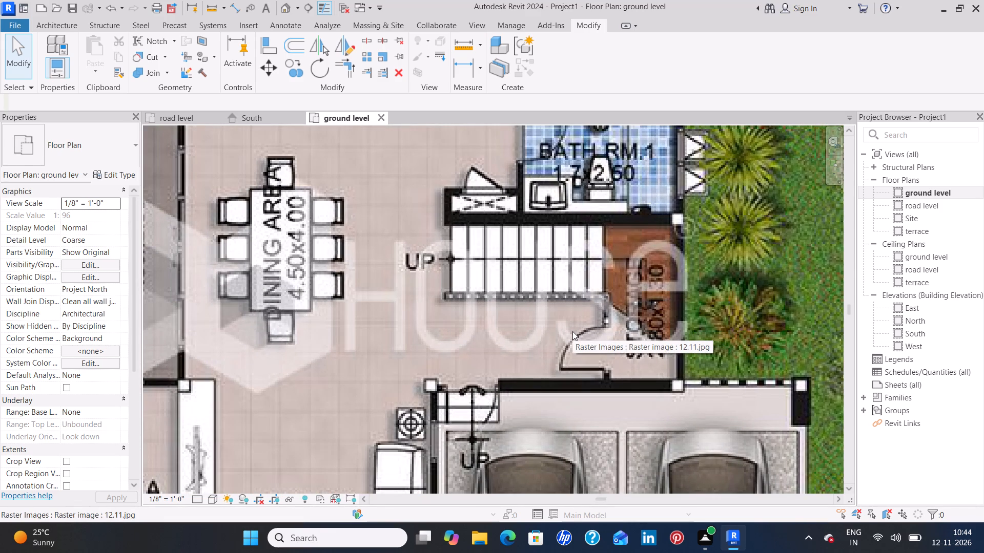
{"action": "scroll", "coordinate": [610, 307], "scroll_direction": "up", "scroll_amount": 3}
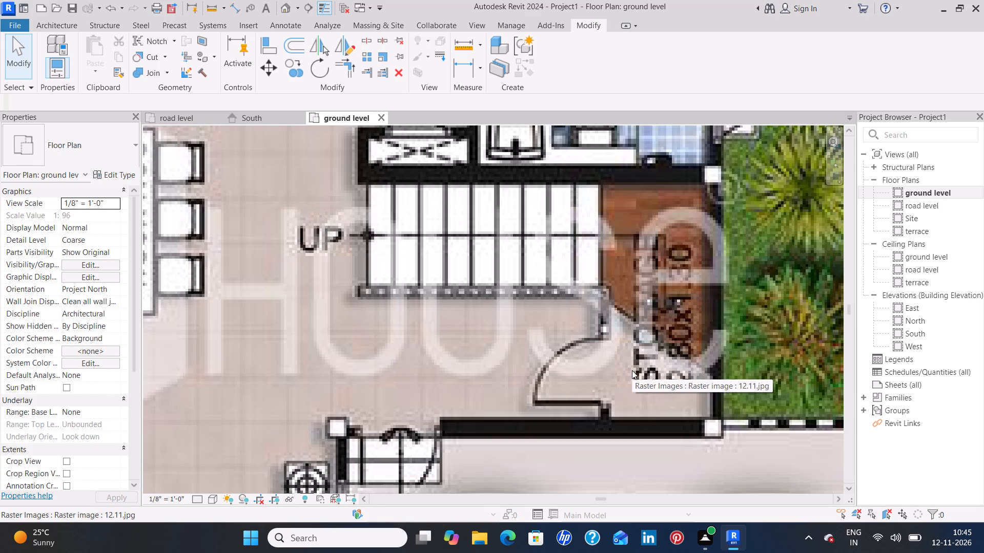
{"action": "scroll", "coordinate": [635, 365], "scroll_direction": "down", "scroll_amount": 4}
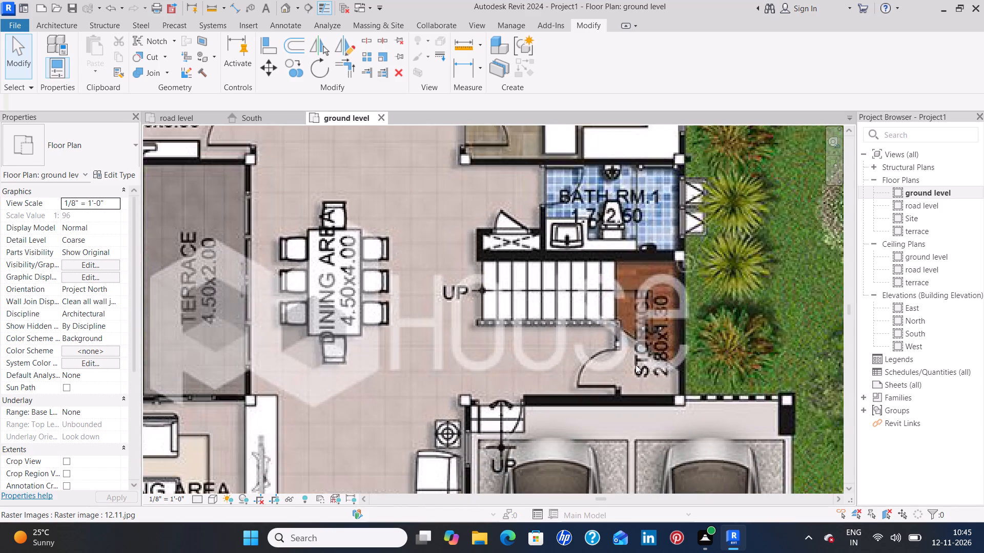
{"action": "scroll", "coordinate": [635, 365], "scroll_direction": "down", "scroll_amount": 5}
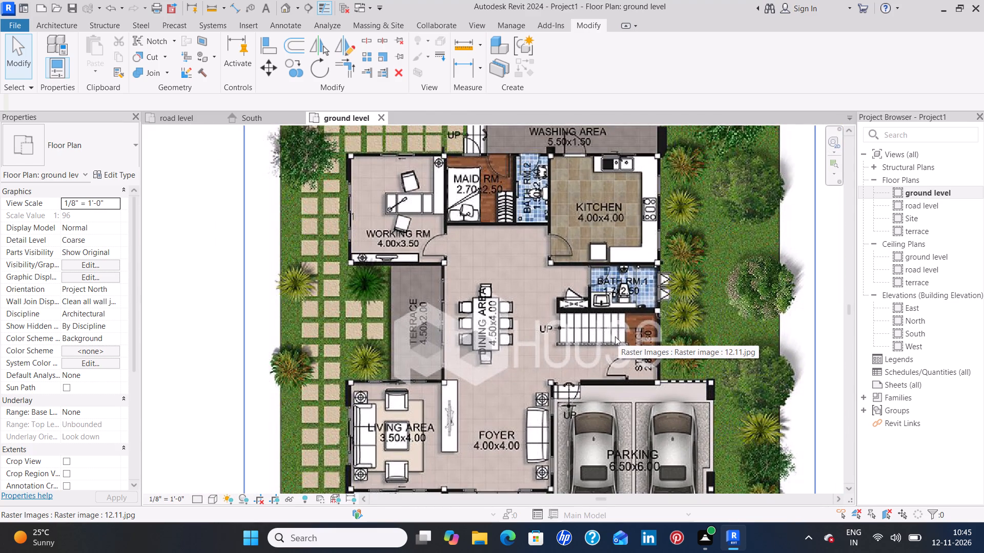
{"action": "scroll", "coordinate": [640, 352], "scroll_direction": "up", "scroll_amount": 7}
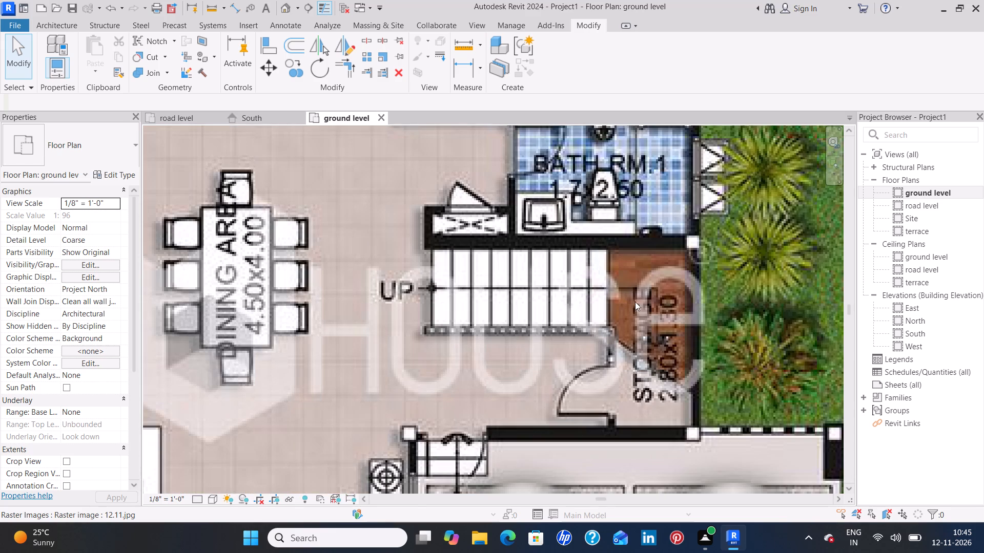
{"action": "scroll", "coordinate": [626, 336], "scroll_direction": "down", "scroll_amount": 3}
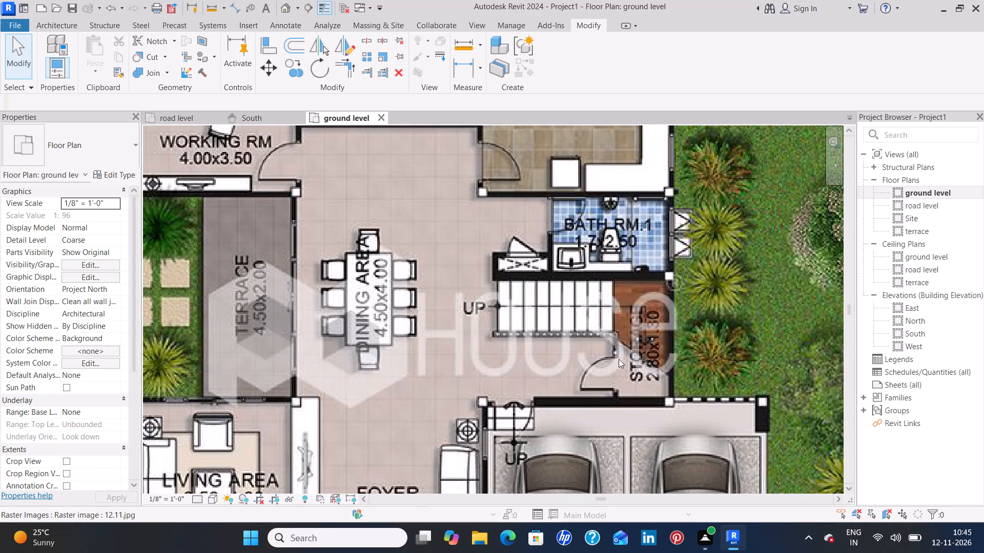
{"action": "scroll", "coordinate": [622, 364], "scroll_direction": "down", "scroll_amount": 1}
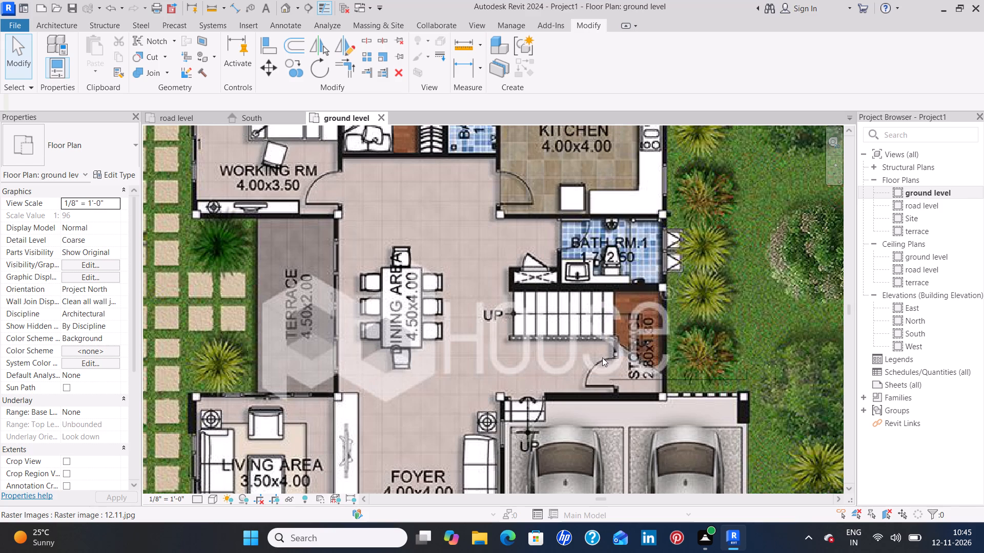
{"action": "scroll", "coordinate": [631, 337], "scroll_direction": "up", "scroll_amount": 2}
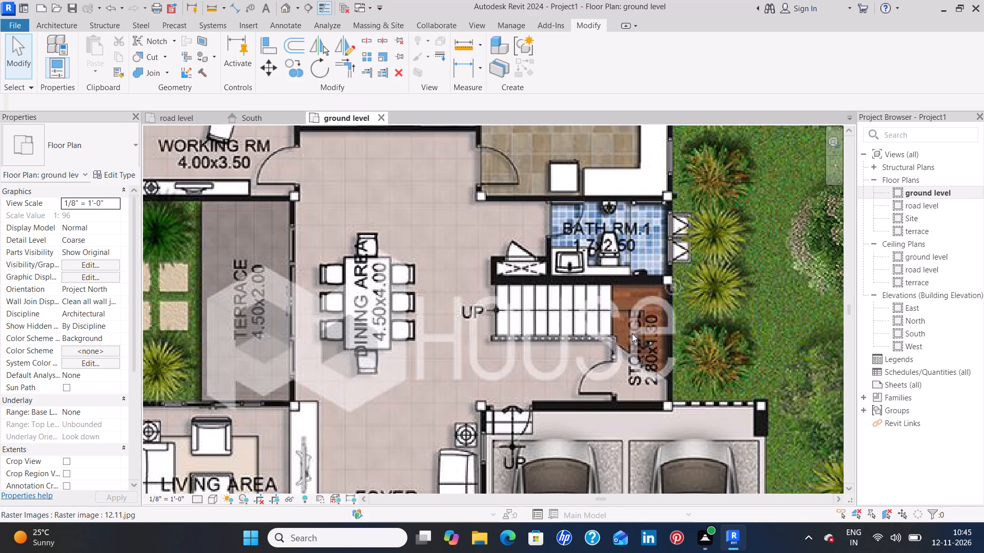
{"action": "scroll", "coordinate": [632, 333], "scroll_direction": "up", "scroll_amount": 3}
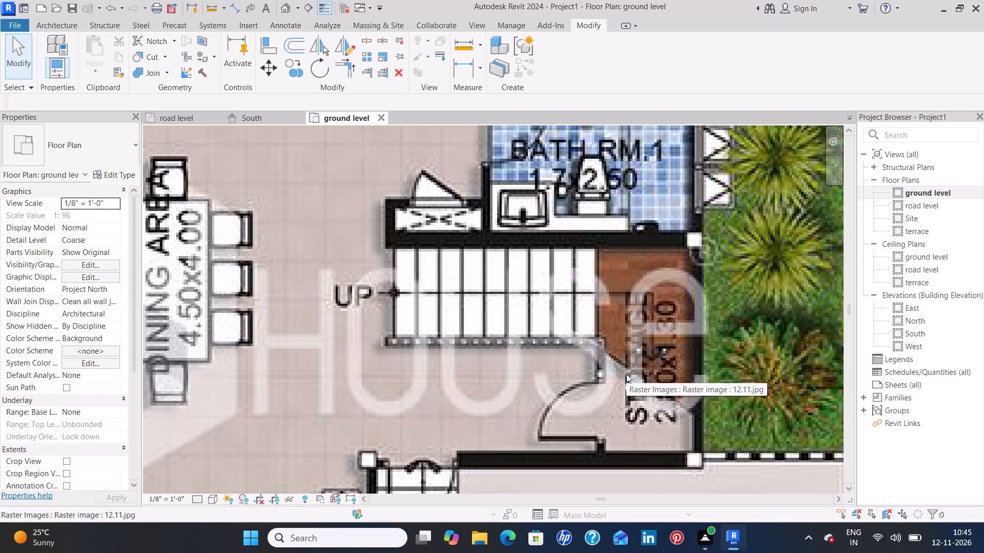
{"action": "scroll", "coordinate": [626, 374], "scroll_direction": "up", "scroll_amount": 1}
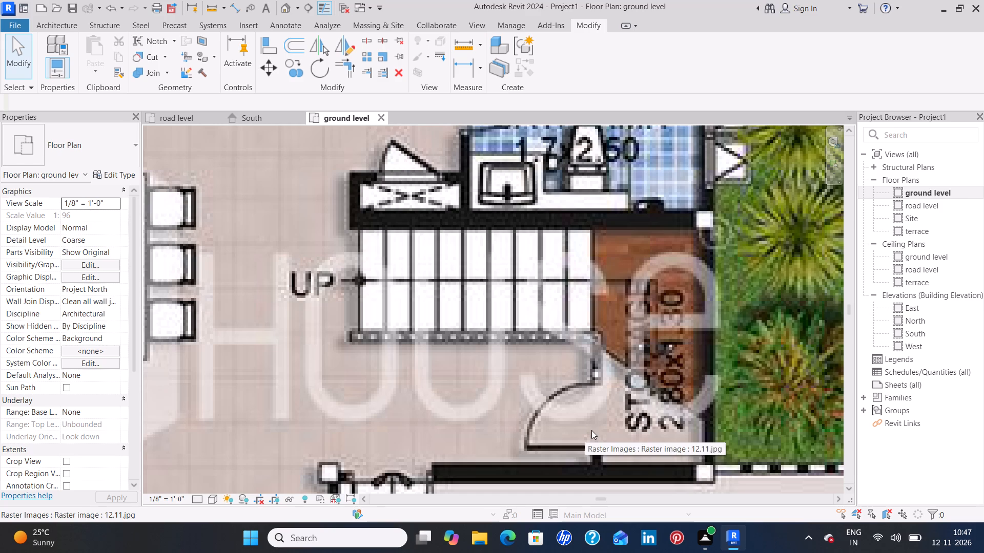
{"action": "scroll", "coordinate": [598, 419], "scroll_direction": "down", "scroll_amount": 4}
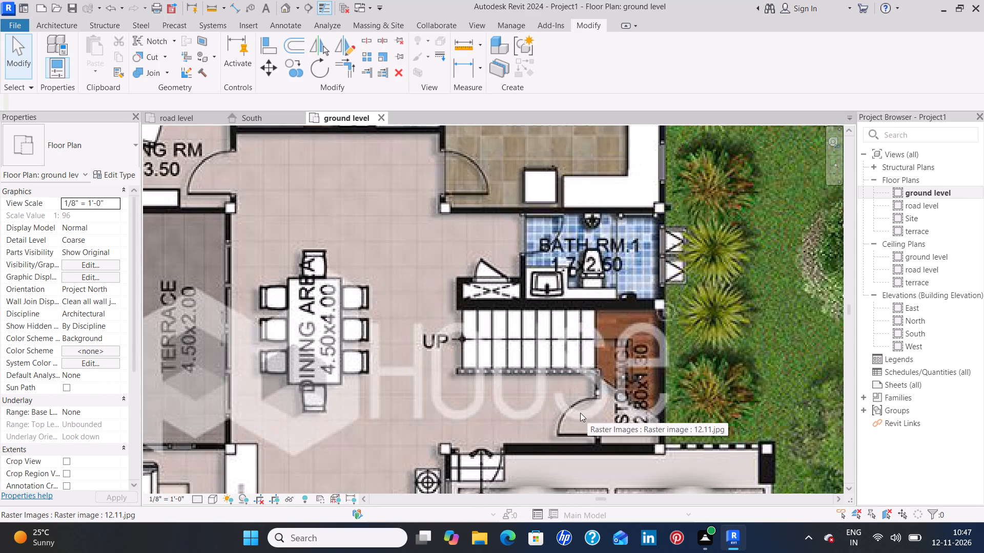
{"action": "scroll", "coordinate": [557, 431], "scroll_direction": "down", "scroll_amount": 1}
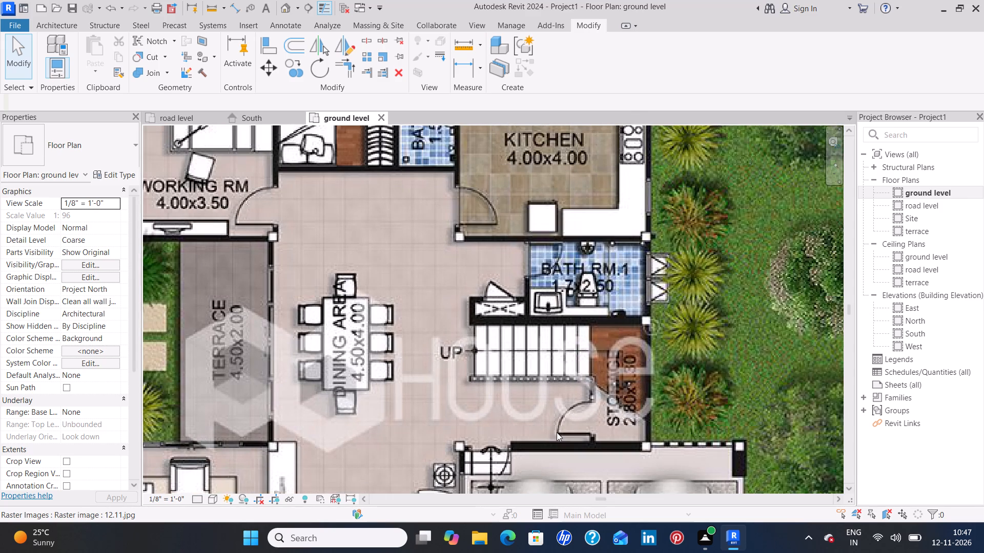
{"action": "middle_click_drag", "start_coordinate": [552, 431], "coordinate": [541, 320]}
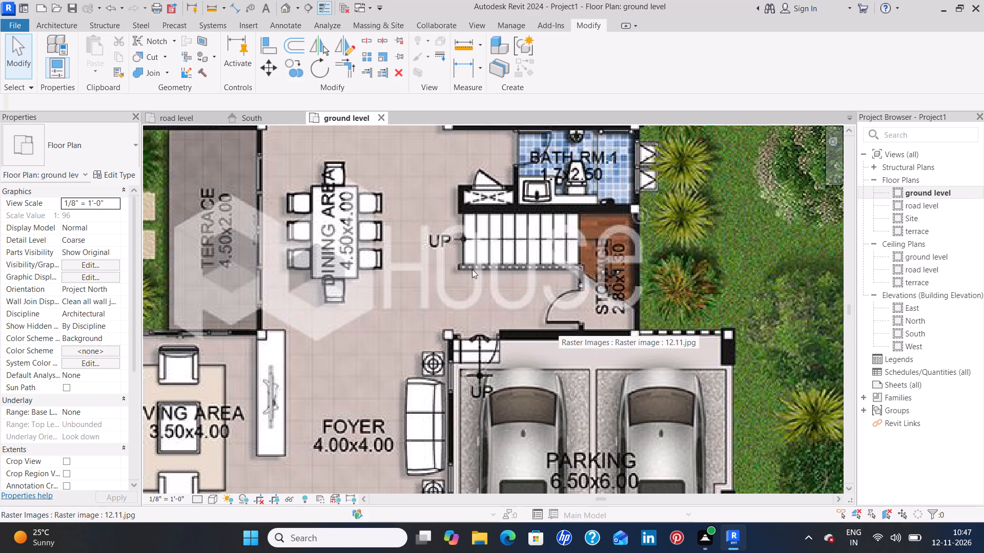
{"action": "scroll", "coordinate": [526, 284], "scroll_direction": "down", "scroll_amount": 2}
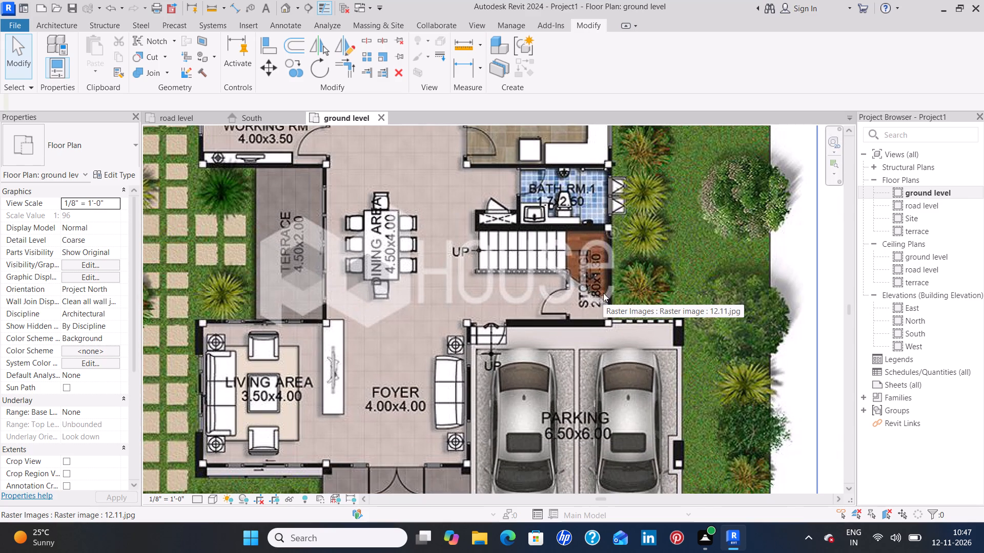
Delete the 4.5" east-west partition wall along the south side of the modelled stair space.
{"action": "scroll", "coordinate": [635, 298], "scroll_direction": "down", "scroll_amount": 3}
{"action": "scroll", "coordinate": [696, 321], "scroll_direction": "down", "scroll_amount": 2}
{"action": "middle_click_drag", "start_coordinate": [755, 327], "coordinate": [295, 402]}
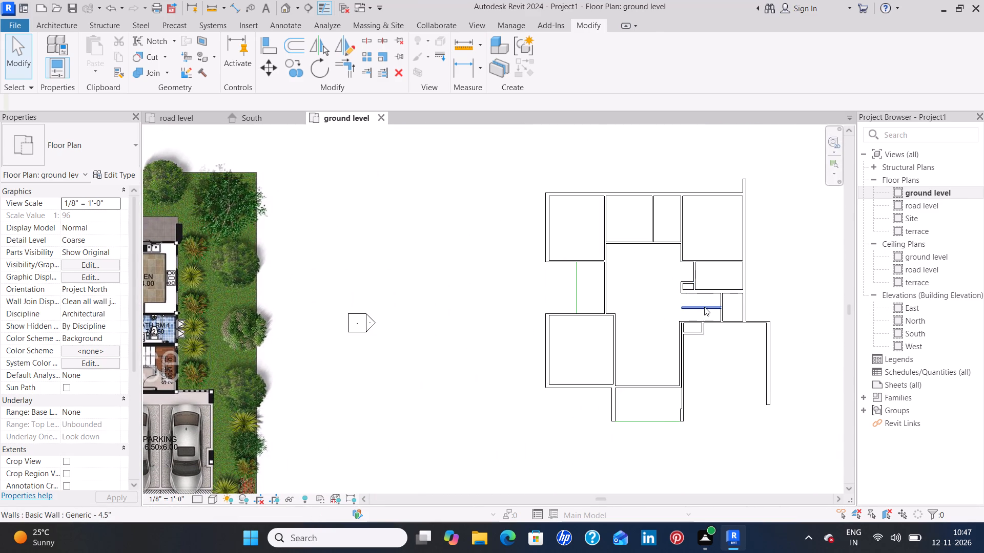
{"action": "left_click", "coordinate": [701, 309]}
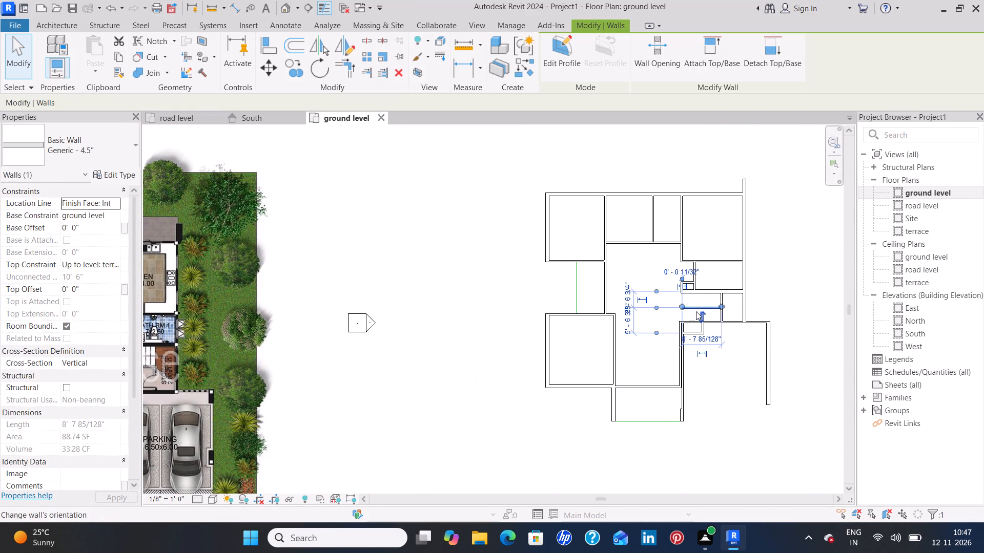
{"action": "key", "text": "Delete"}
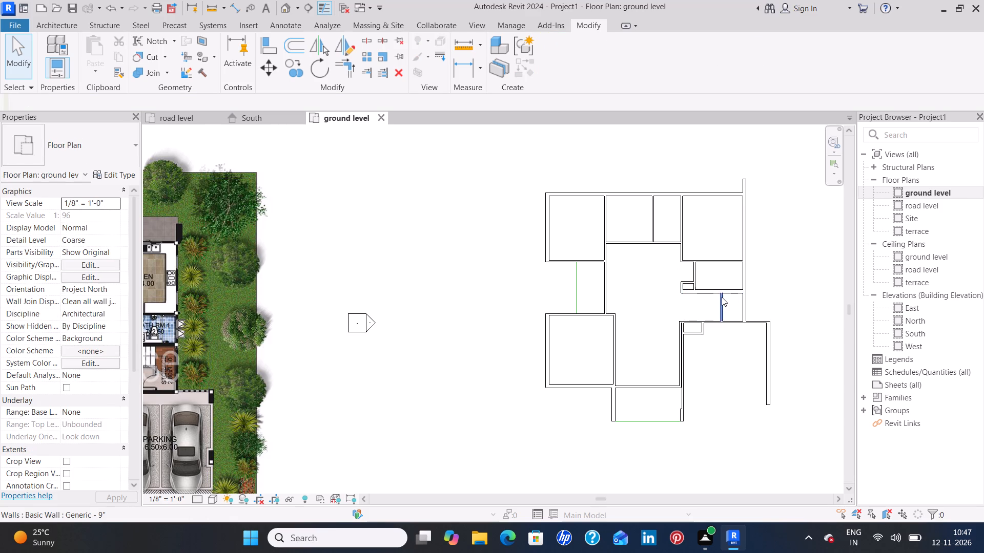
Delete the 4.5" north-south partition wall between the stair space and the storage room.
{"action": "scroll", "coordinate": [721, 297], "scroll_direction": "up", "scroll_amount": 7}
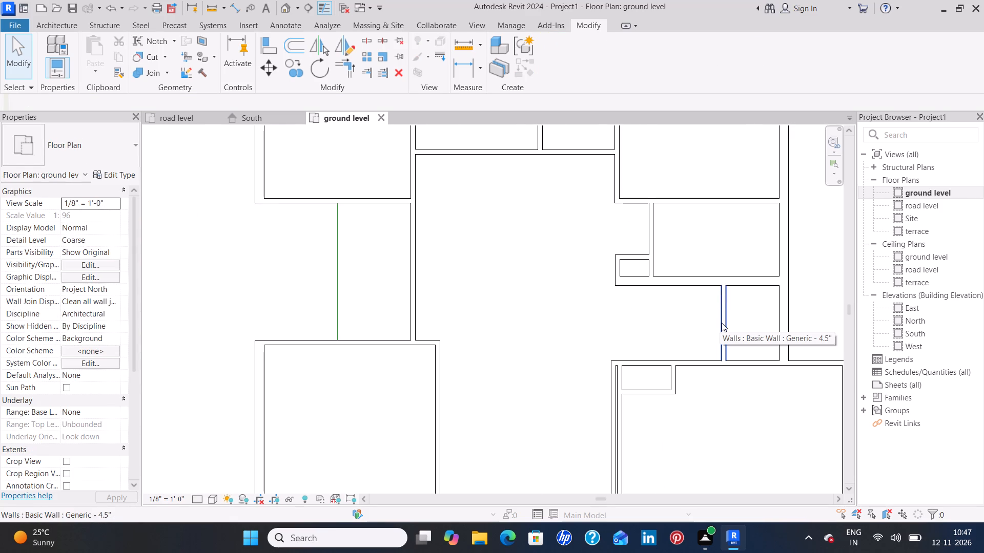
{"action": "left_click", "coordinate": [722, 323]}
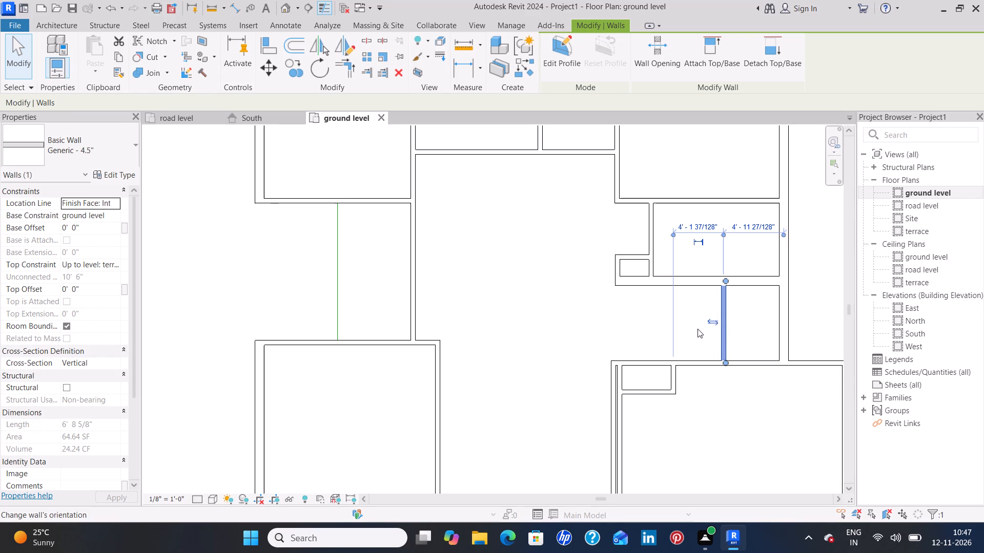
{"action": "key", "text": "Delete"}
Compare the modelled wall layout with the reference floor plan image, including the north side of the house.
{"action": "scroll", "coordinate": [691, 336], "scroll_direction": "down", "scroll_amount": 4}
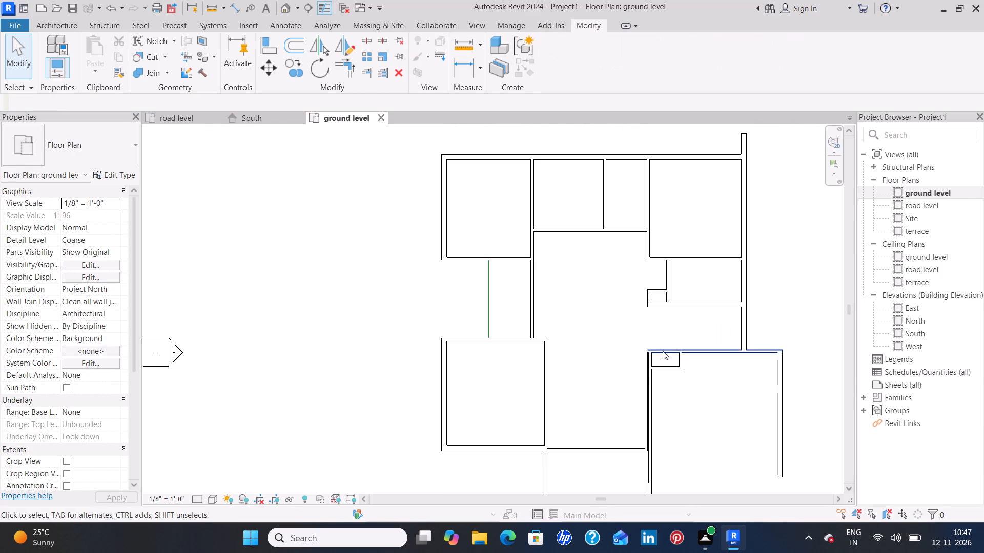
{"action": "middle_click_drag", "start_coordinate": [688, 411], "coordinate": [773, 377]}
{"action": "scroll", "coordinate": [772, 379], "scroll_direction": "down", "scroll_amount": 3}
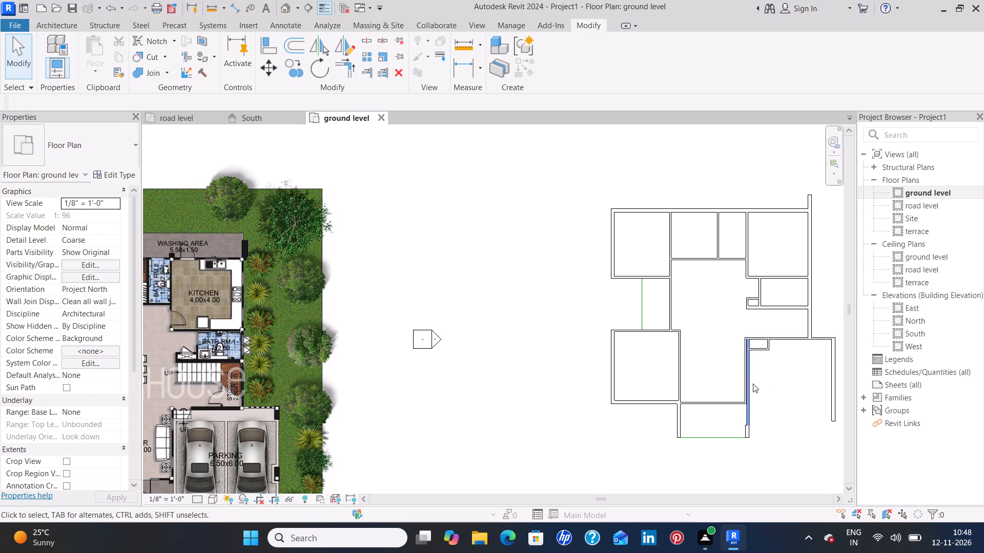
{"action": "middle_click_drag", "start_coordinate": [756, 399], "coordinate": [778, 371]}
{"action": "middle_click_drag", "start_coordinate": [514, 335], "coordinate": [638, 342]}
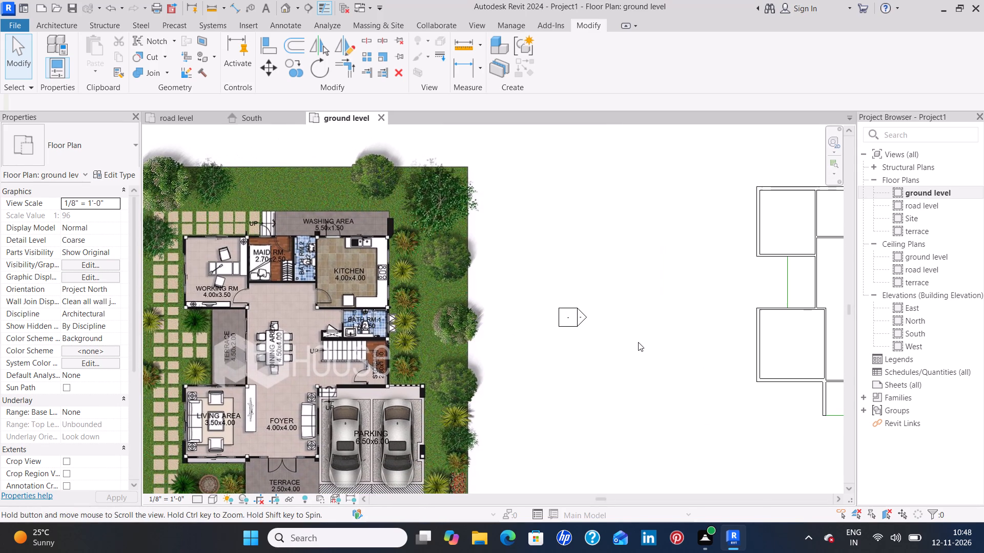
{"action": "middle_click_drag", "start_coordinate": [638, 342], "coordinate": [638, 342]}
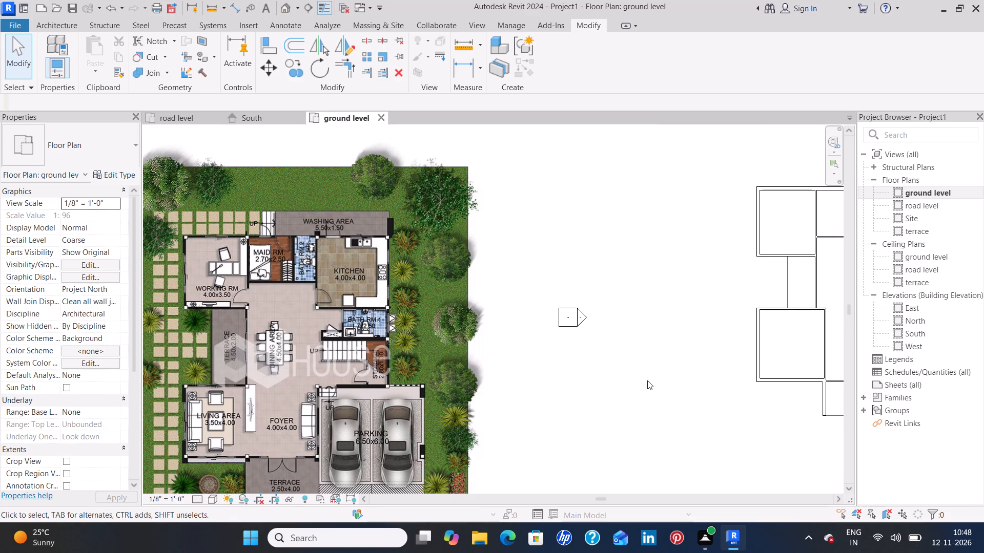
{"action": "middle_click_drag", "start_coordinate": [648, 381], "coordinate": [550, 406]}
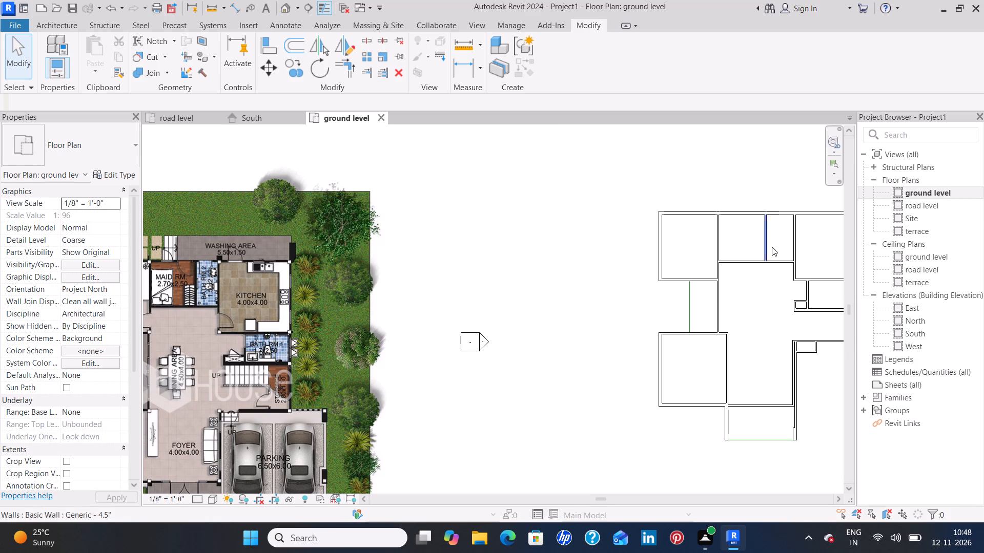
{"action": "middle_click_drag", "start_coordinate": [811, 241], "coordinate": [675, 353]}
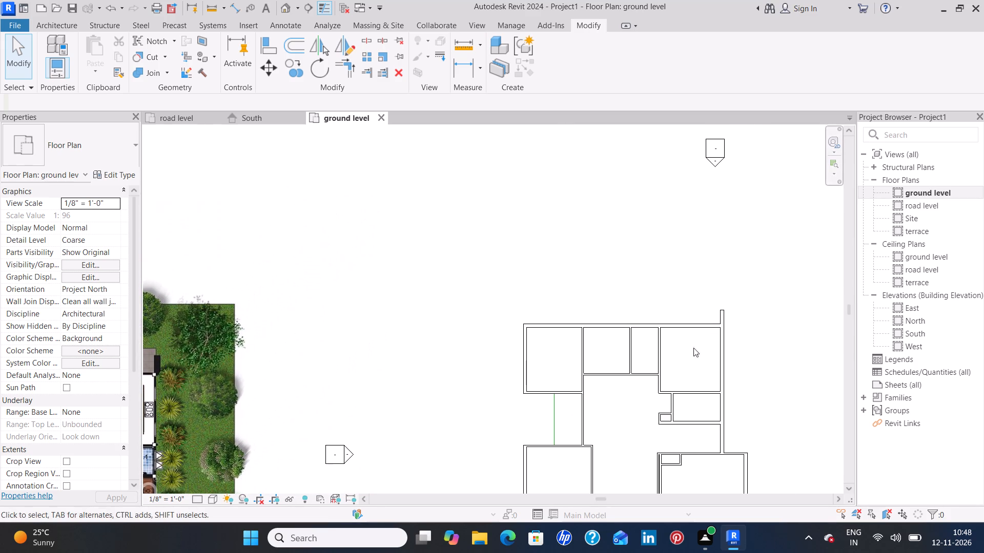
Start a new wall on the ground level using the Generic - 9" type.
{"action": "scroll", "coordinate": [652, 335], "scroll_direction": "up", "scroll_amount": 8}
{"action": "key", "text": "w"}
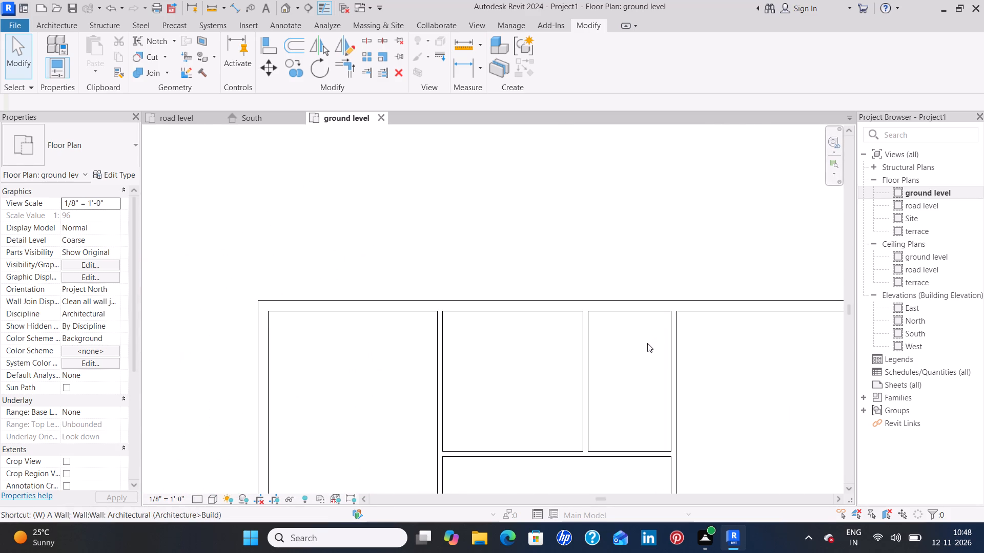
{"action": "key", "text": "space"}
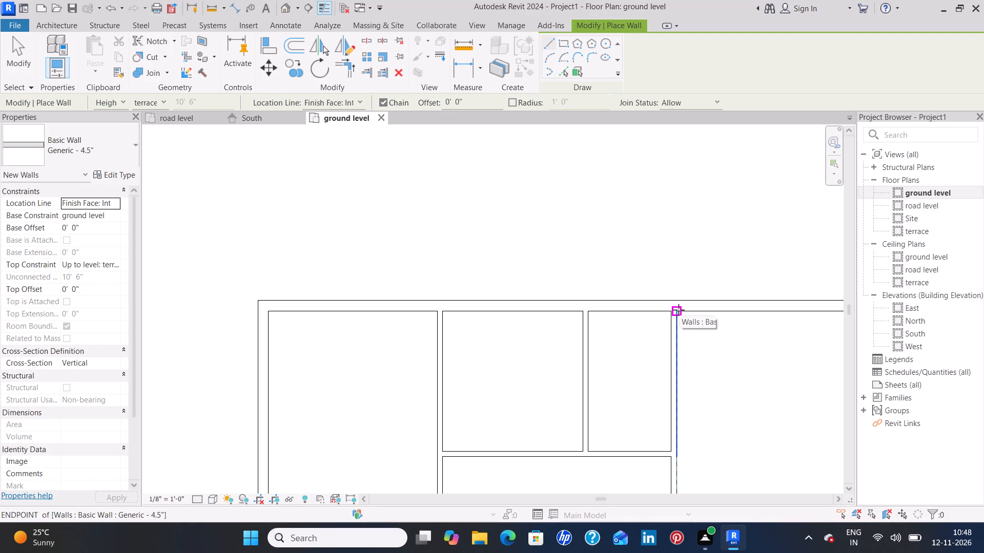
{"action": "left_click", "coordinate": [118, 150]}
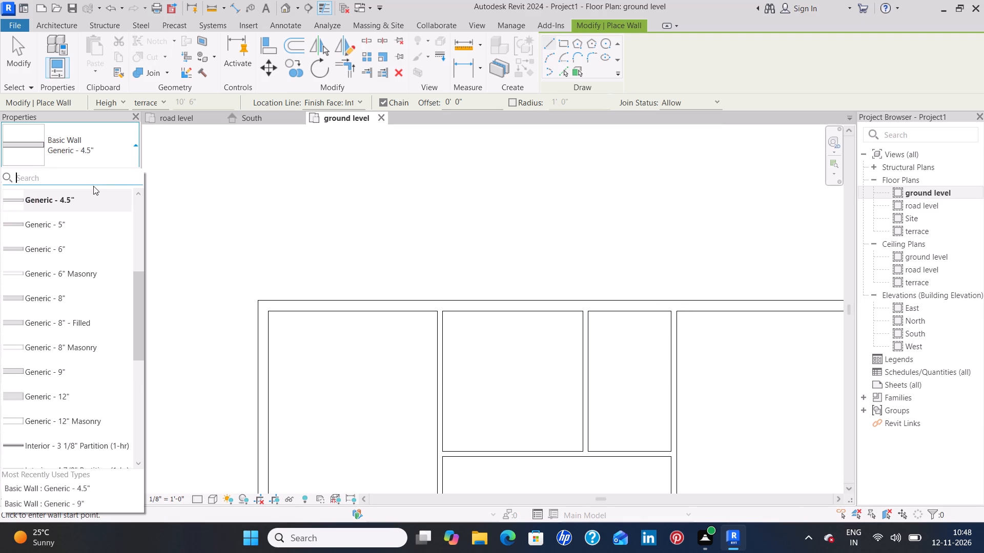
{"action": "left_click", "coordinate": [68, 377]}
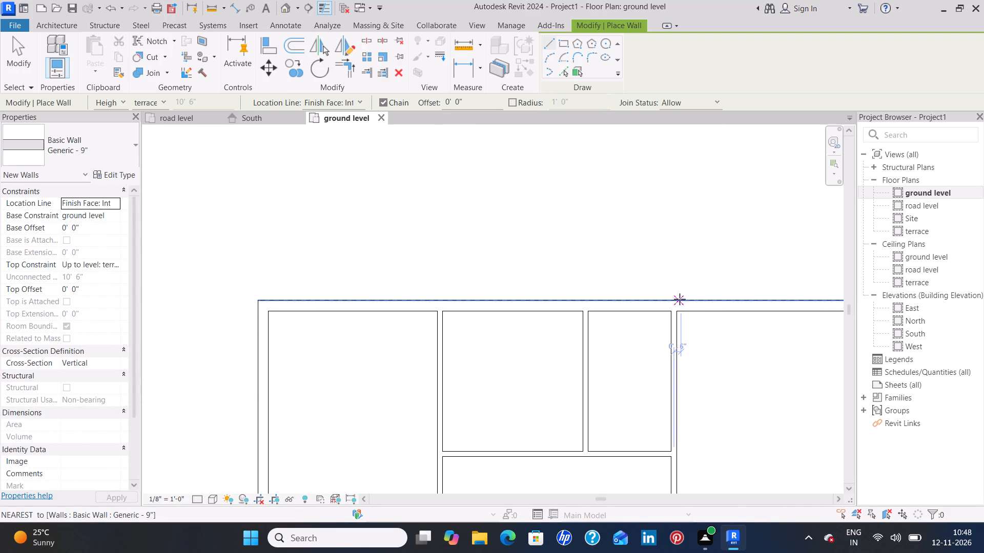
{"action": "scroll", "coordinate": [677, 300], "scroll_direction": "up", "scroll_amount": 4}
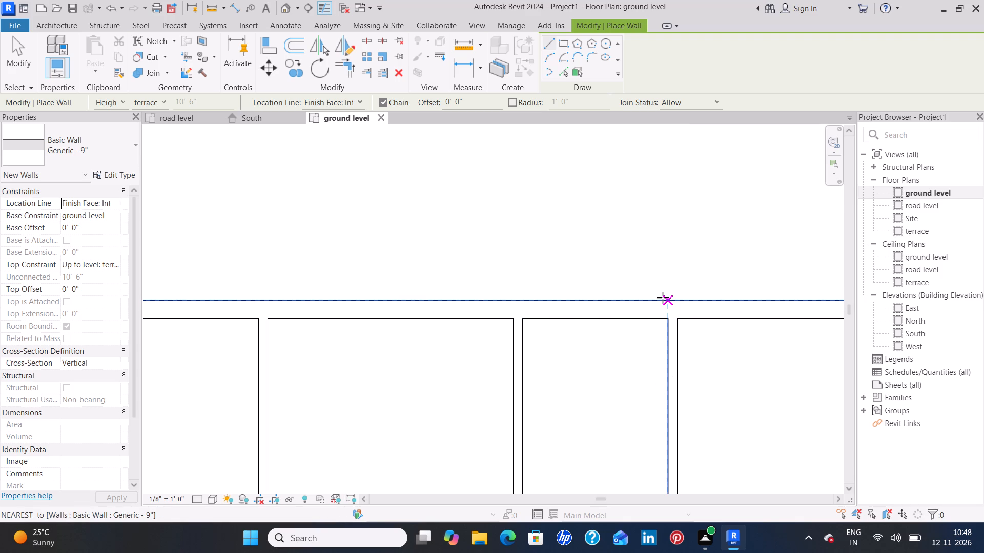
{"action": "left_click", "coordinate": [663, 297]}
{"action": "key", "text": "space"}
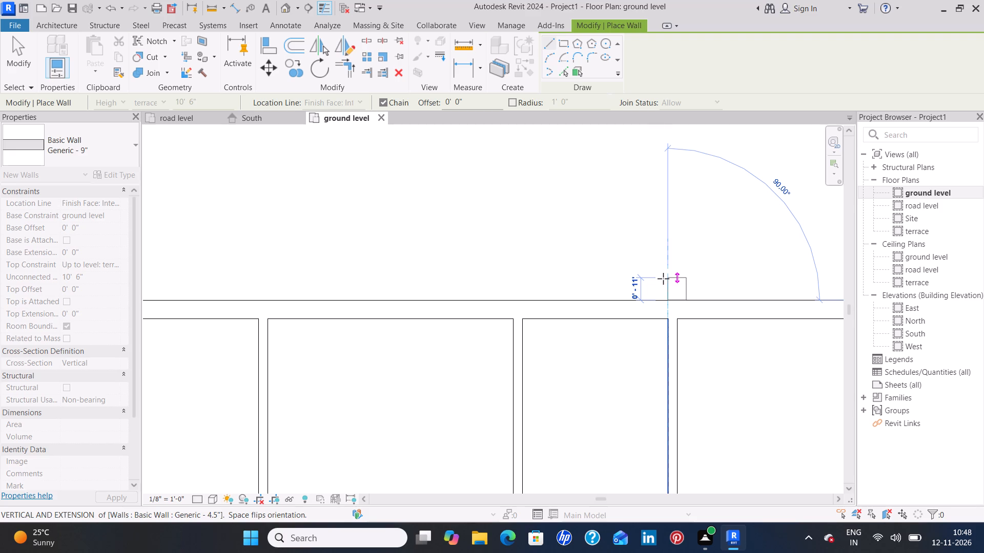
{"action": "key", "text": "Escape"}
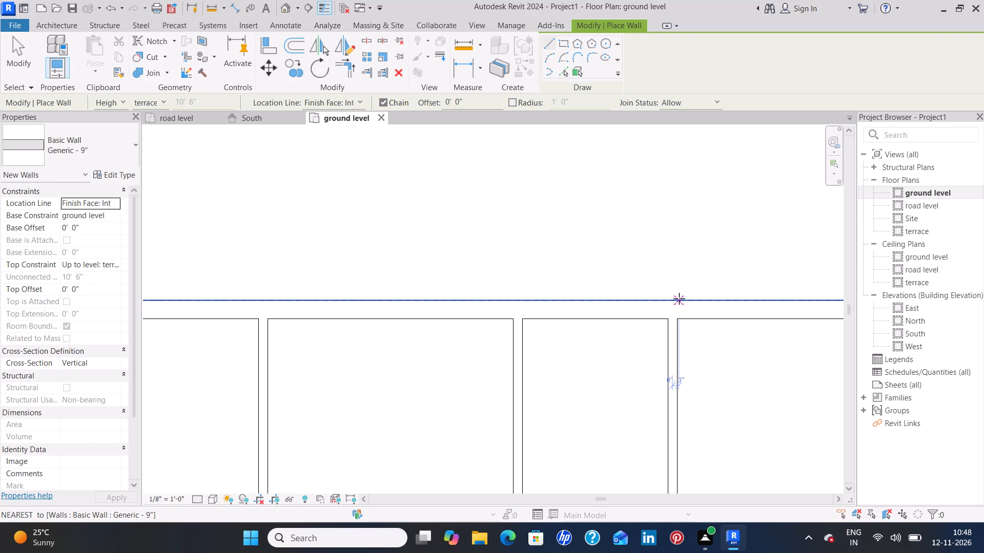
Draw a 1' Generic - 9" wall stub projecting north from the north exterior wall, aligned with the east face of the kitchen's west partition.
{"action": "scroll", "coordinate": [680, 296], "scroll_direction": "up", "scroll_amount": 4}
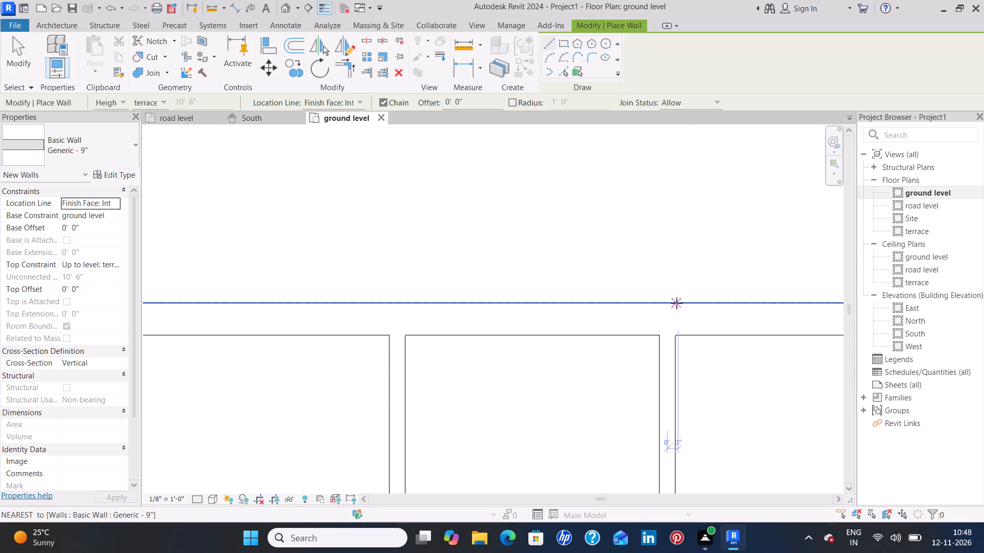
{"action": "scroll", "coordinate": [676, 304], "scroll_direction": "up", "scroll_amount": 4}
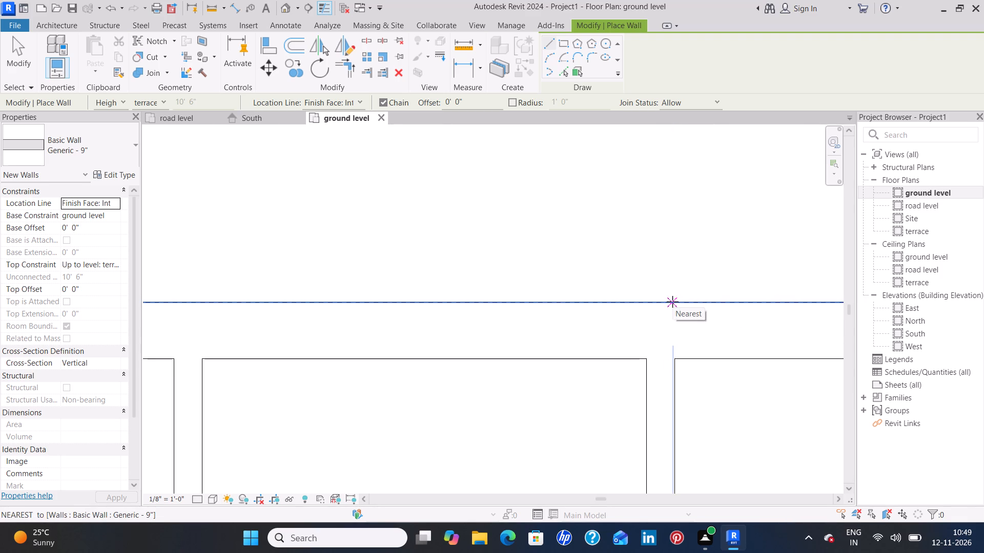
{"action": "scroll", "coordinate": [672, 302], "scroll_direction": "up", "scroll_amount": 3}
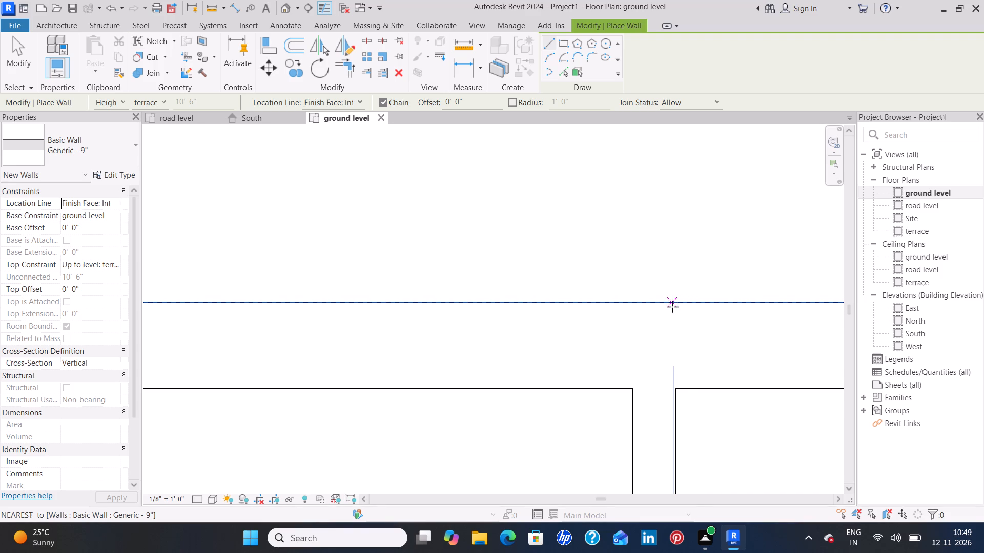
{"action": "scroll", "coordinate": [672, 307], "scroll_direction": "up", "scroll_amount": 3}
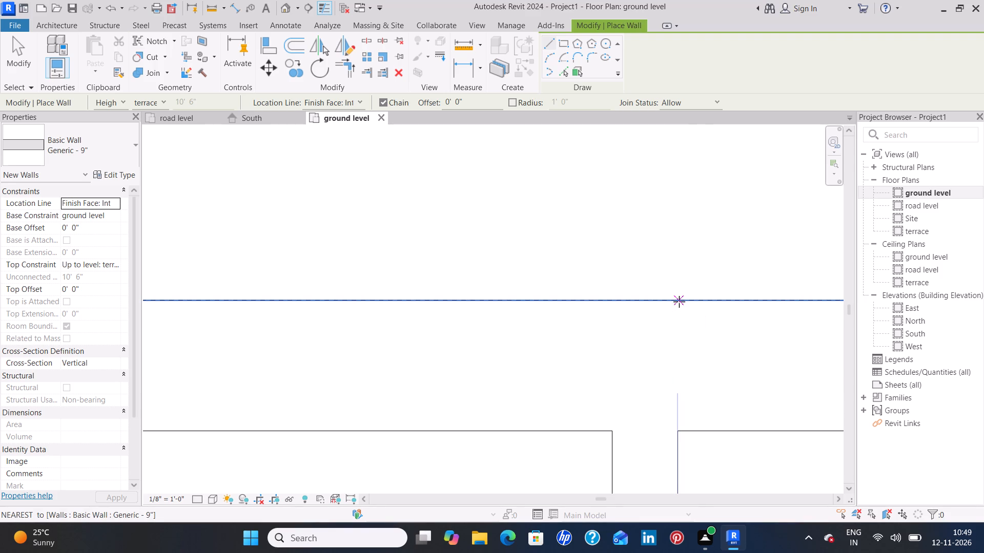
{"action": "left_click", "coordinate": [679, 301]}
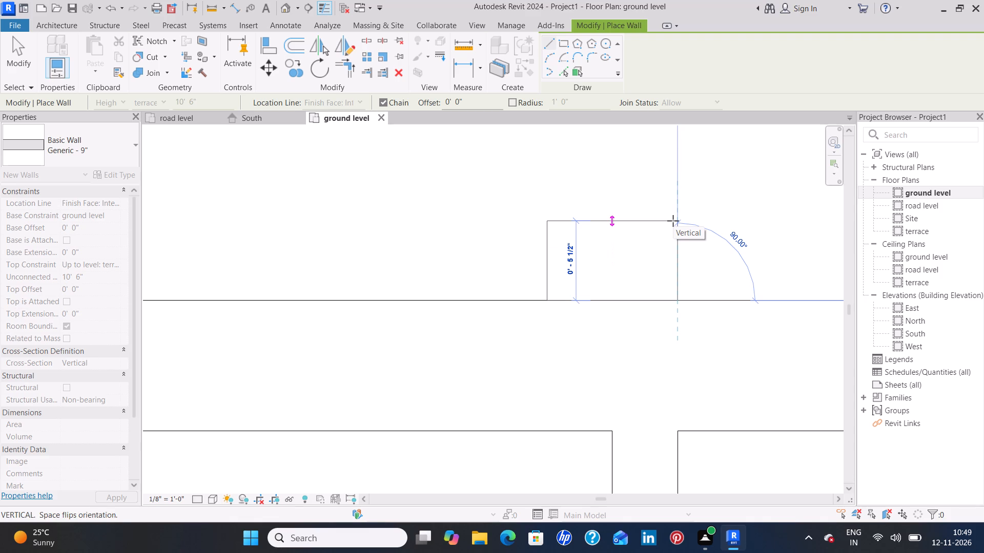
{"action": "type", "text": "1'"}
{"action": "key", "text": "Return"}
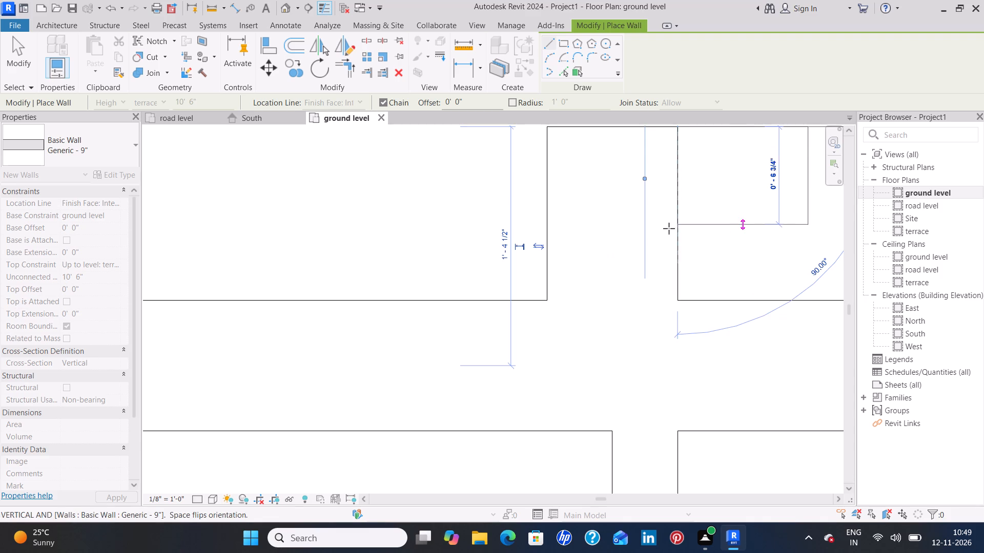
{"action": "key", "text": "Escape"}
{"action": "scroll", "coordinate": [678, 261], "scroll_direction": "down", "scroll_amount": 5}
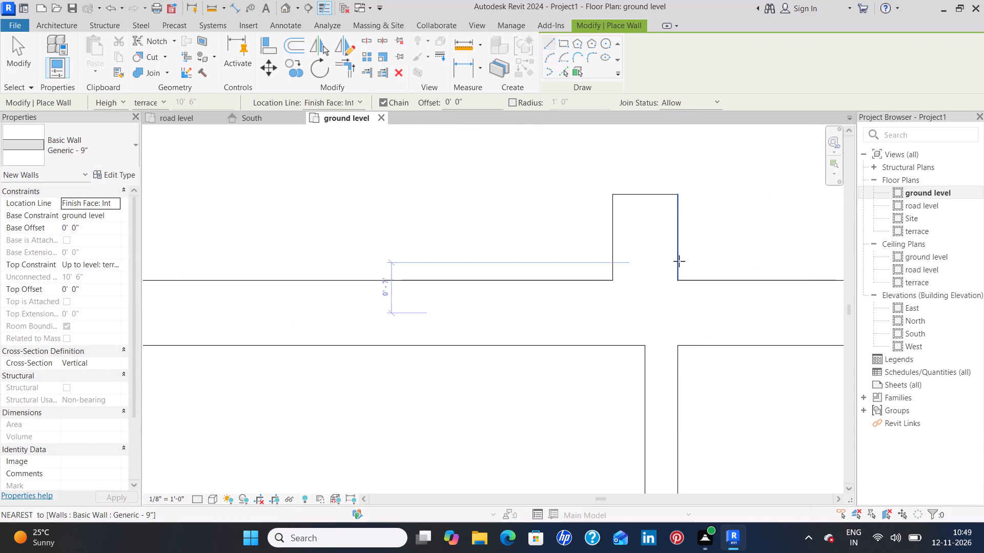
{"action": "scroll", "coordinate": [689, 257], "scroll_direction": "down", "scroll_amount": 16}
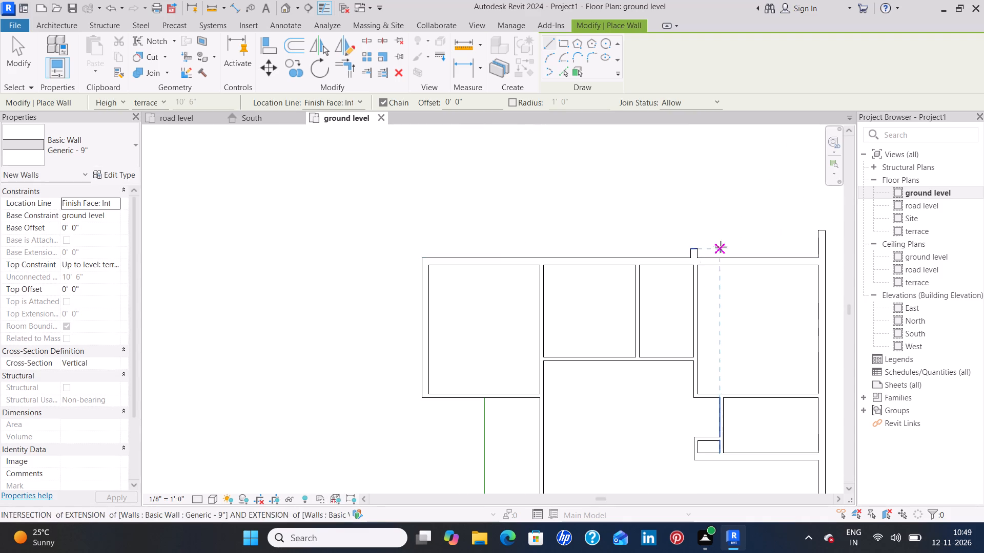
{"action": "scroll", "coordinate": [724, 241], "scroll_direction": "down", "scroll_amount": 4}
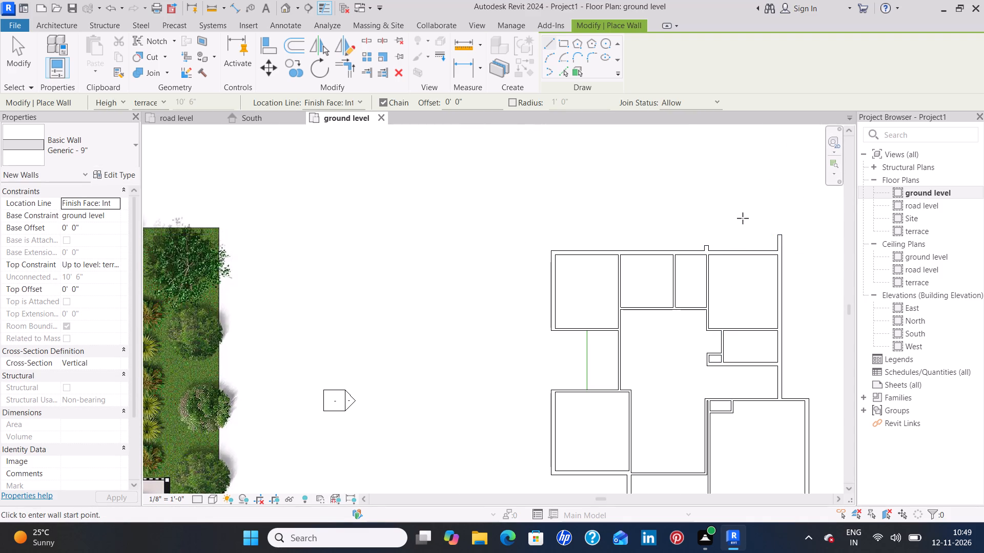
{"action": "key", "text": "Escape"}
Start a floor on the ground level and duplicate the Generic - 12" floor type as Generic - 6".
{"action": "scroll", "coordinate": [741, 219], "scroll_direction": "down", "scroll_amount": 3}
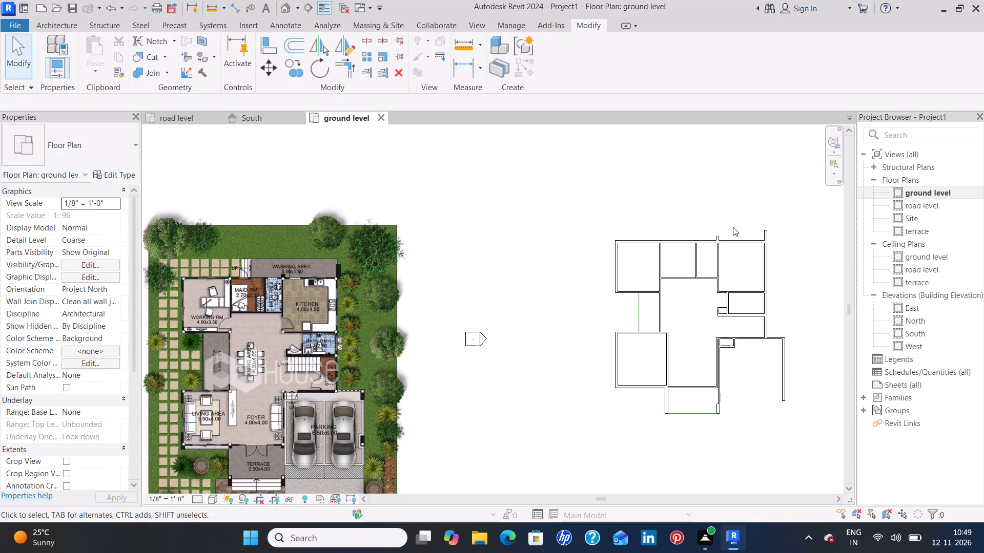
{"action": "middle_click_drag", "start_coordinate": [731, 227], "coordinate": [721, 193]}
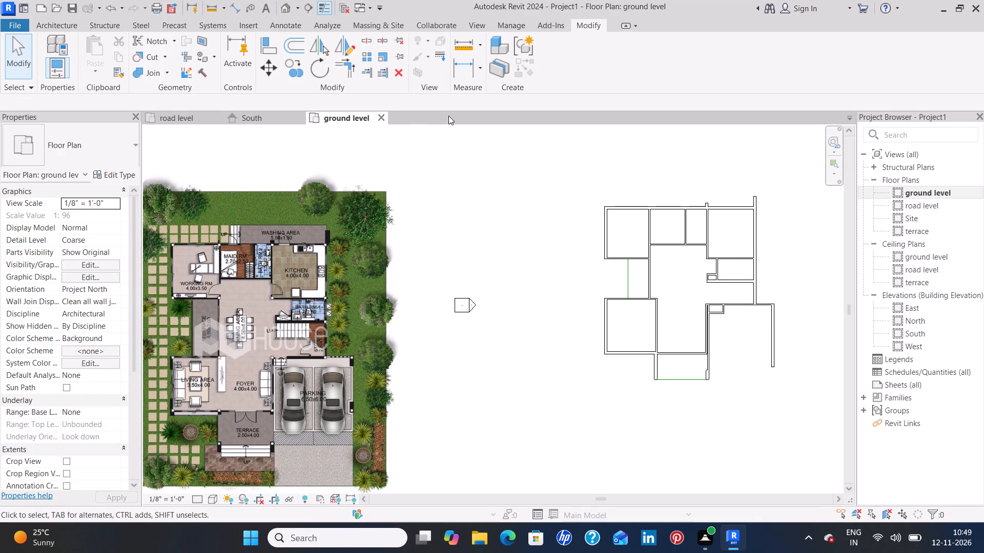
{"action": "left_click", "coordinate": [73, 30]}
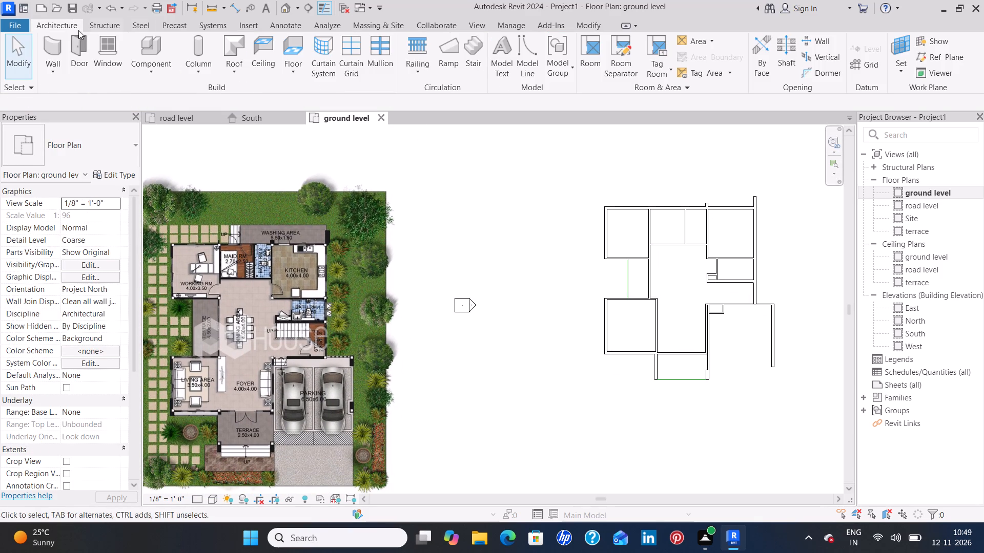
{"action": "left_click", "coordinate": [300, 43]}
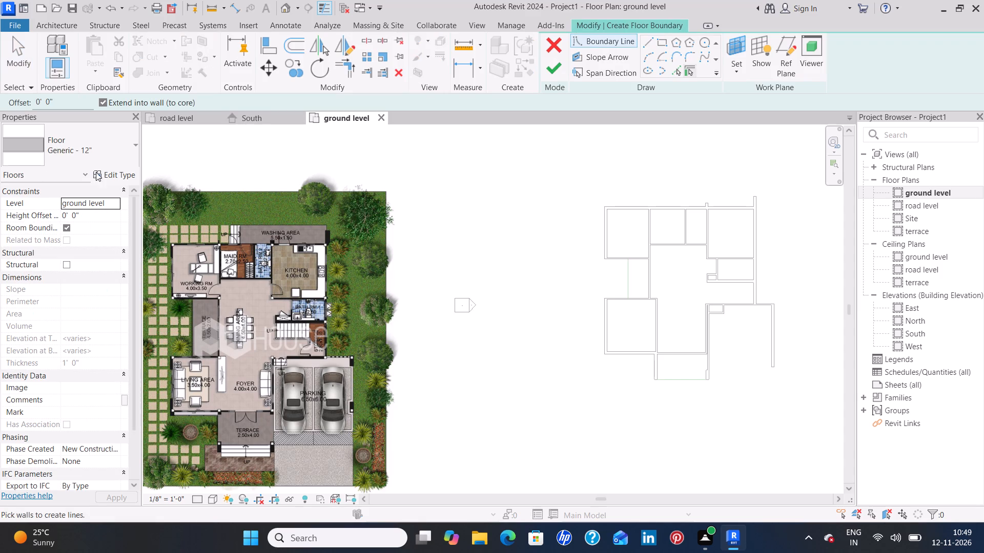
{"action": "left_click", "coordinate": [124, 169]}
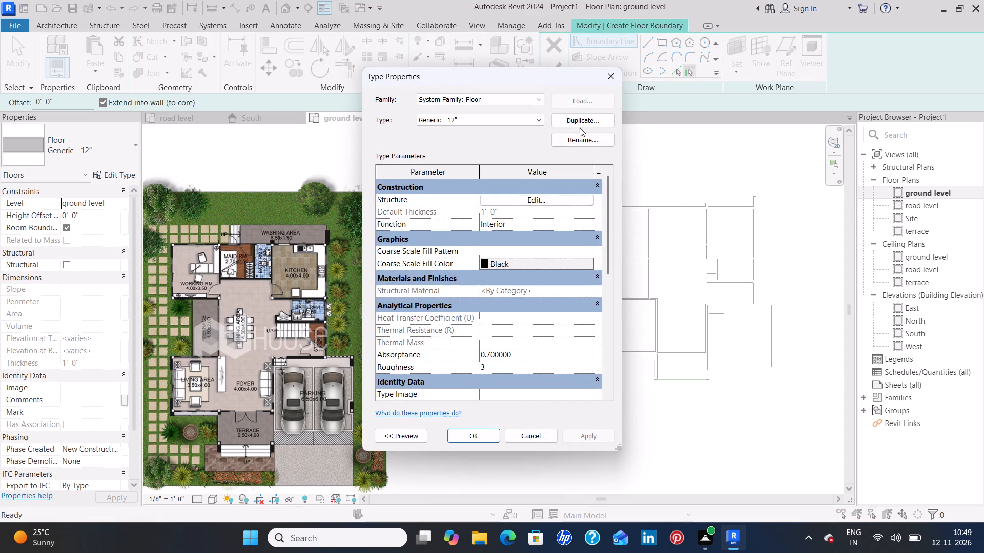
{"action": "left_click", "coordinate": [568, 117]}
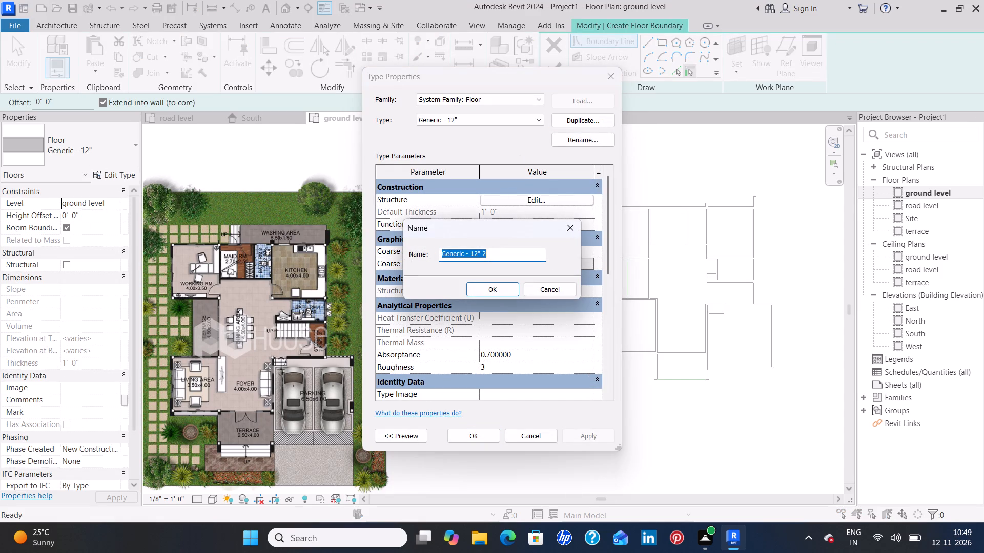
{"action": "left_click", "coordinate": [501, 258]}
{"action": "key", "text": "BackSpace"}
{"action": "key", "text": "BackSpace"}
{"action": "key", "text": "BackSpace"}
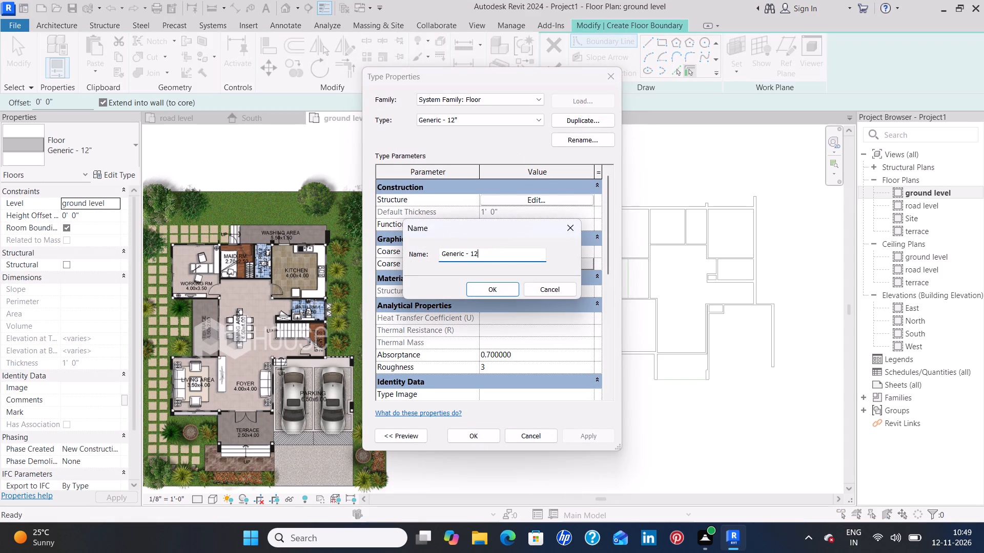
{"action": "key", "text": "BackSpace"}
{"action": "key", "text": "BackSpace"}
{"action": "type", "text": "6\""}
{"action": "key", "text": "Return"}
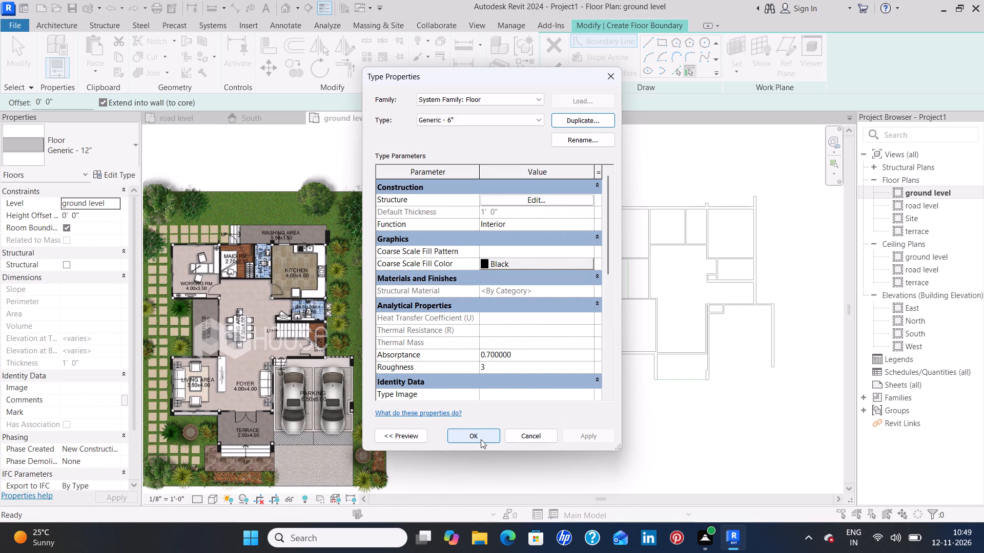
Set the structure layer thickness of the Generic - 6" floor type to 6" and apply the type.
{"action": "left_click", "coordinate": [540, 199]}
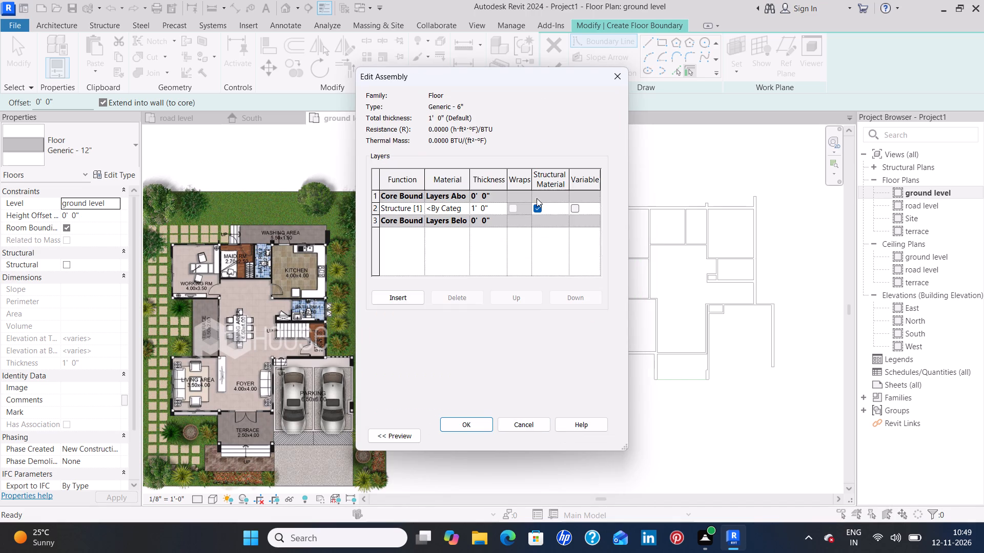
{"action": "left_click", "coordinate": [490, 208]}
{"action": "key", "text": "BackSpace"}
{"action": "key", "text": "BackSpace"}
{"action": "key", "text": "BackSpace"}
{"action": "key", "text": "BackSpace"}
{"action": "key", "text": "BackSpace"}
{"action": "key", "text": "BackSpace"}
{"action": "key", "text": "BackSpace"}
{"action": "type", "text": "6\""}
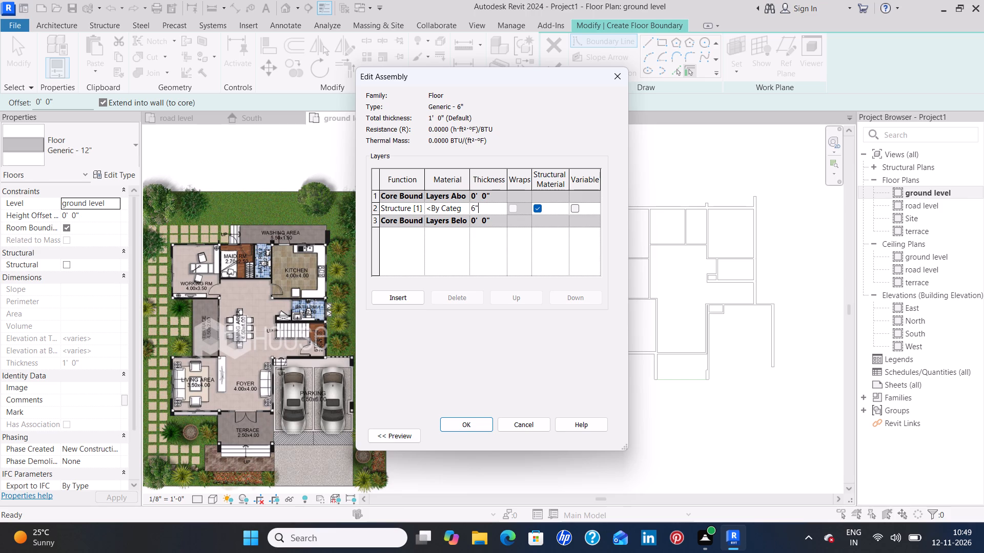
{"action": "key", "text": "Return"}
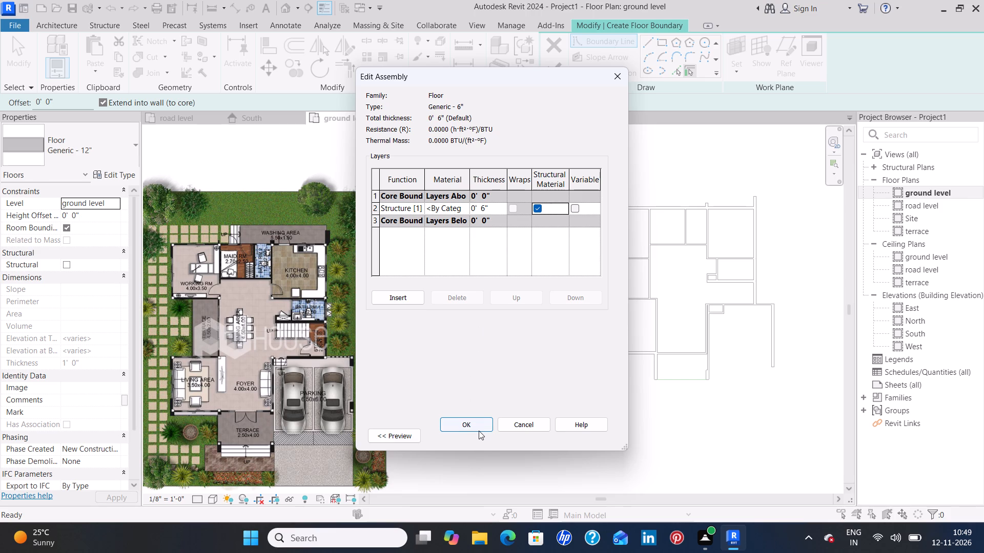
{"action": "left_click", "coordinate": [479, 431]}
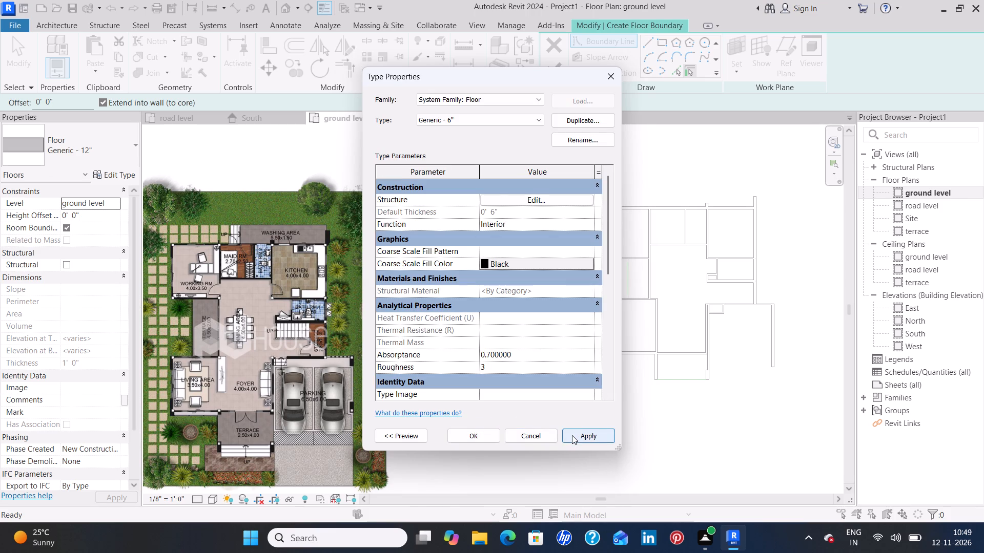
{"action": "left_click", "coordinate": [572, 435]}
{"action": "left_click", "coordinate": [467, 434]}
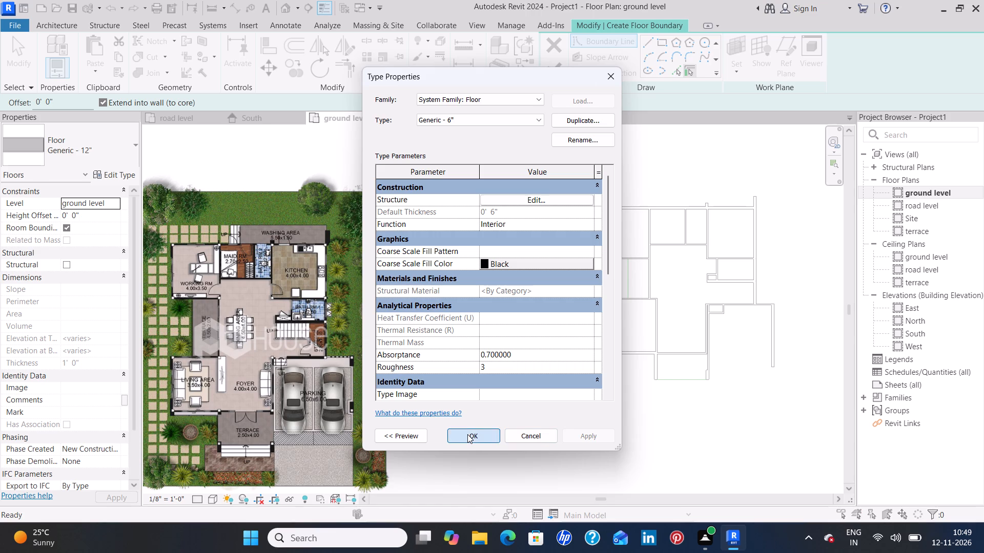
Draw a straight floor boundary line along the north exterior wall's outer face, from the northwest corner to the east wall's outer face.
{"action": "middle_click_drag", "start_coordinate": [789, 214], "coordinate": [723, 262]}
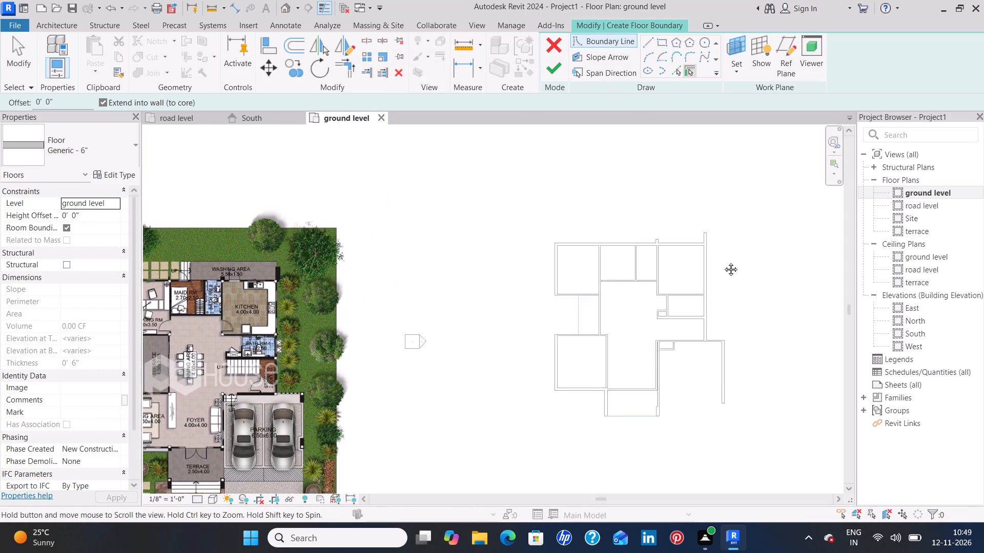
{"action": "middle_click_drag", "start_coordinate": [723, 262], "coordinate": [675, 286]}
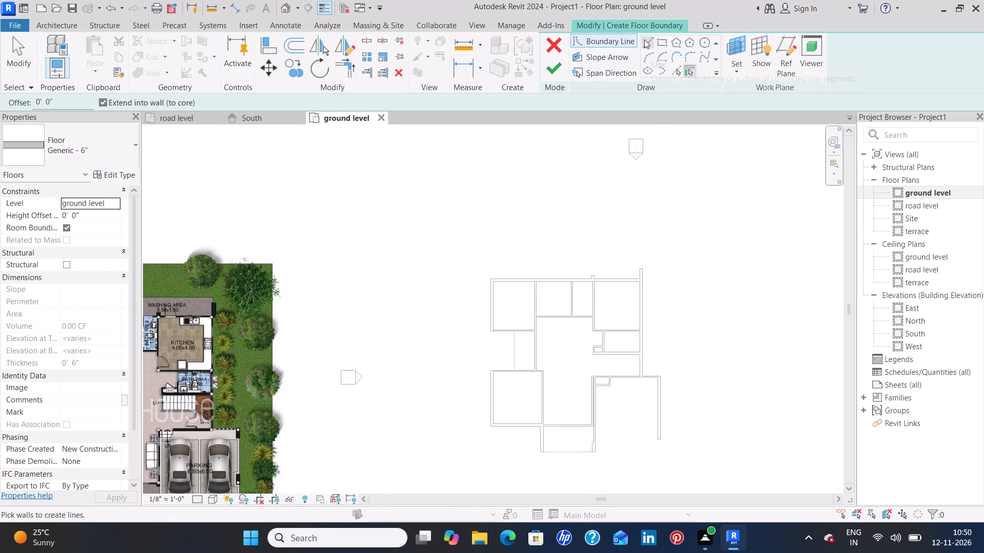
{"action": "left_click", "coordinate": [646, 42]}
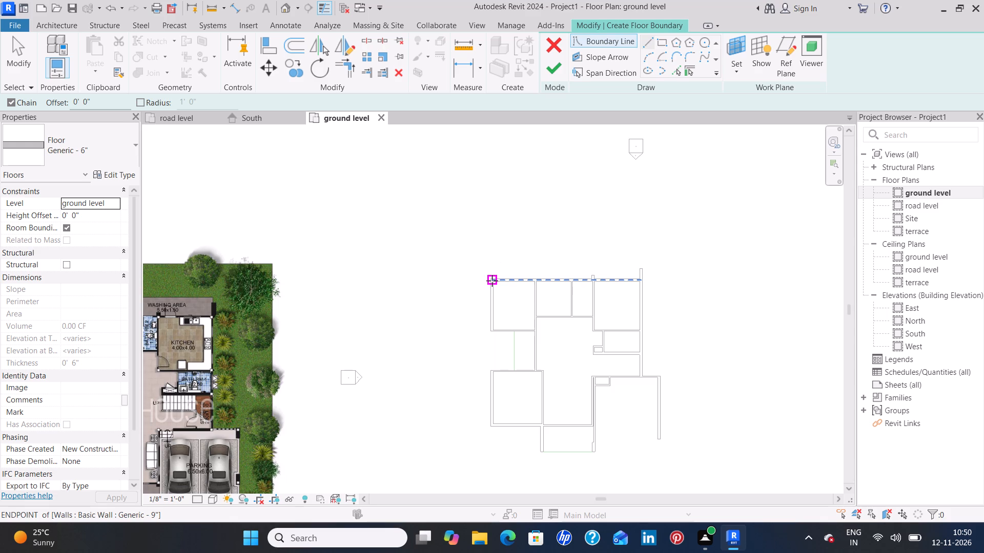
{"action": "scroll", "coordinate": [490, 281], "scroll_direction": "up", "scroll_amount": 6}
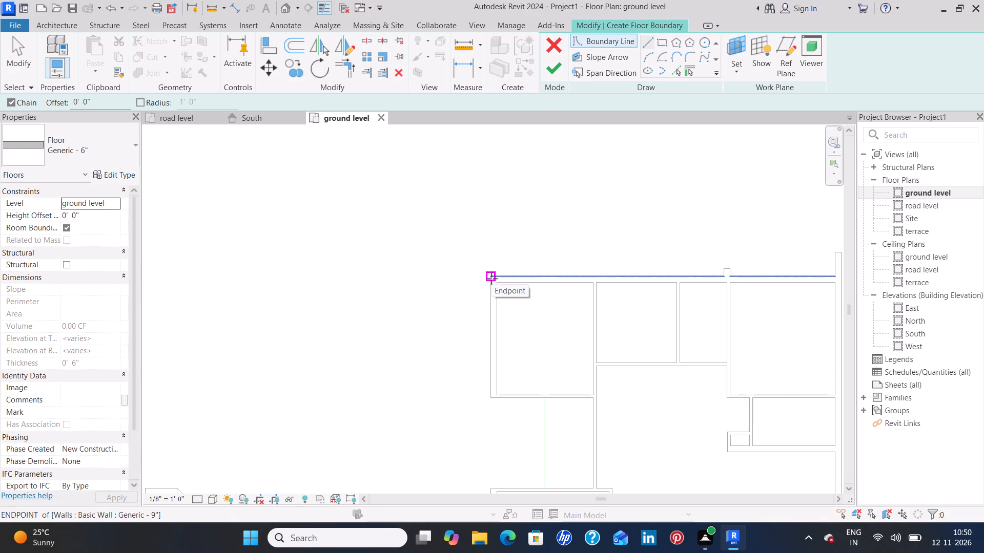
{"action": "left_click", "coordinate": [490, 276]}
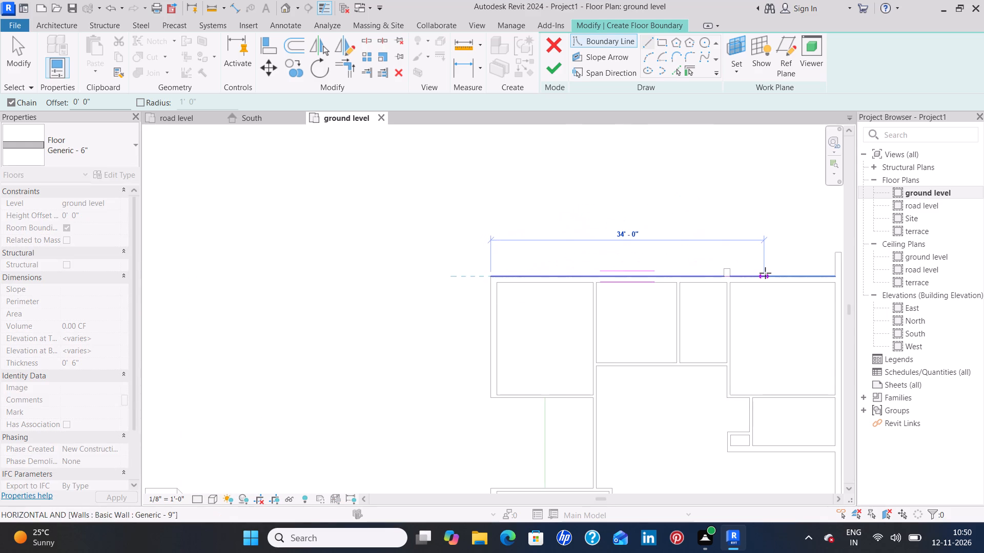
{"action": "middle_click_drag", "start_coordinate": [765, 273], "coordinate": [556, 275]}
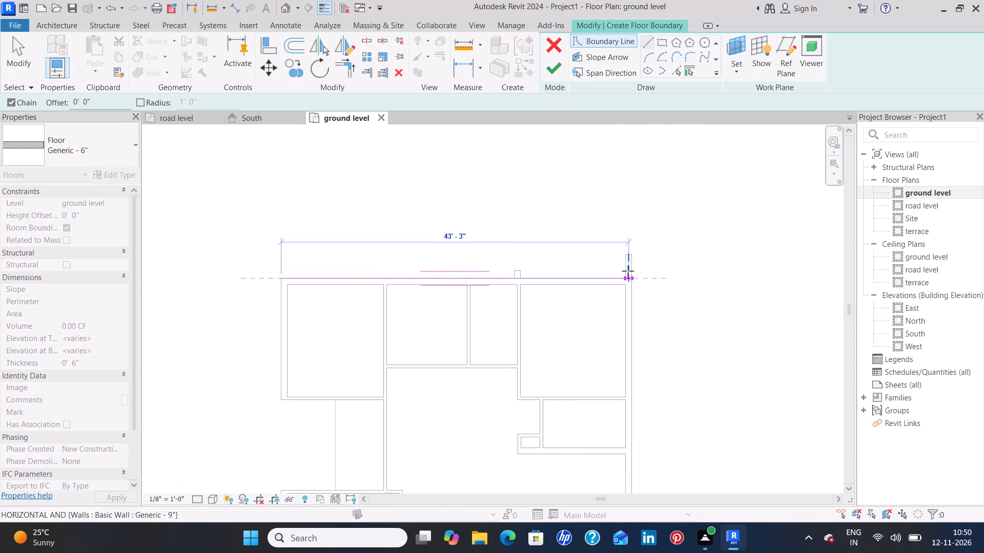
{"action": "scroll", "coordinate": [622, 282], "scroll_direction": "up", "scroll_amount": 10}
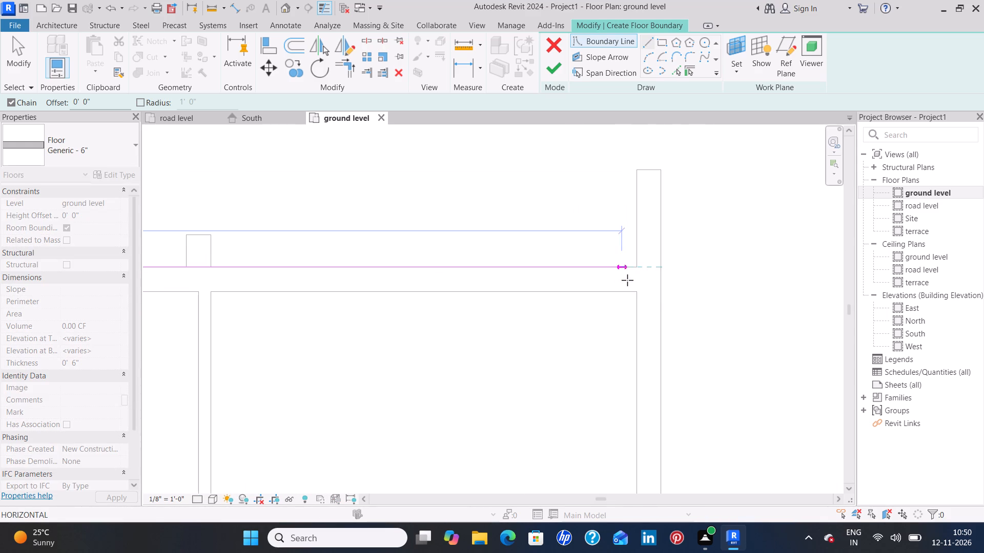
{"action": "left_click", "coordinate": [661, 269]}
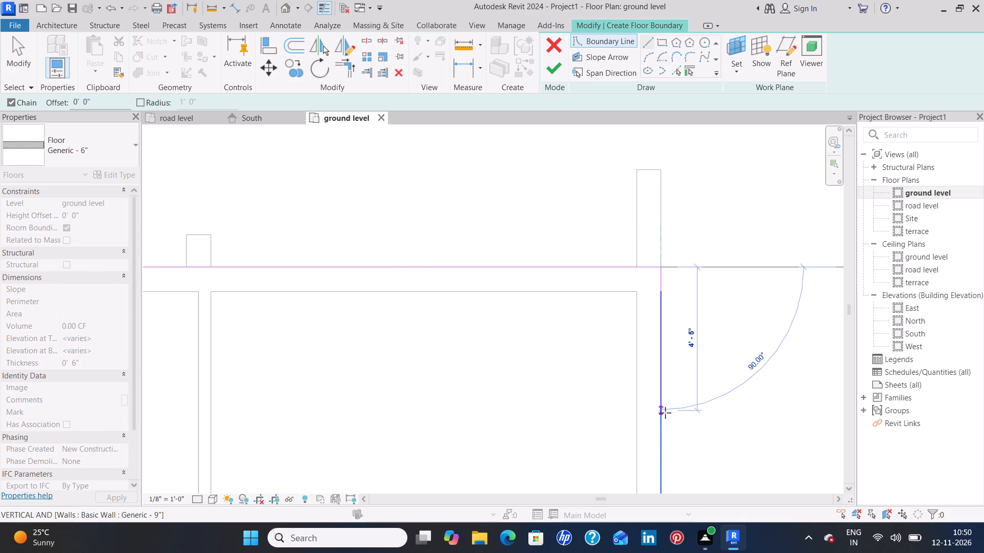
Continue the floor boundary south along the east exterior wall's outer face to the north face of the parking's north wall.
{"action": "middle_click_drag", "start_coordinate": [665, 413], "coordinate": [647, 287]}
{"action": "scroll", "coordinate": [645, 293], "scroll_direction": "down", "scroll_amount": 4}
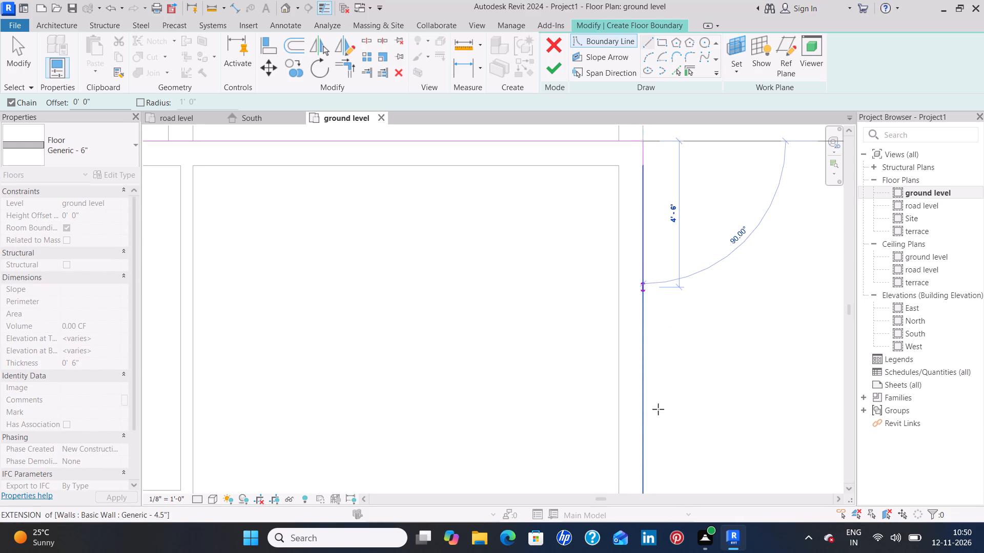
{"action": "middle_click_drag", "start_coordinate": [652, 417], "coordinate": [631, 222]}
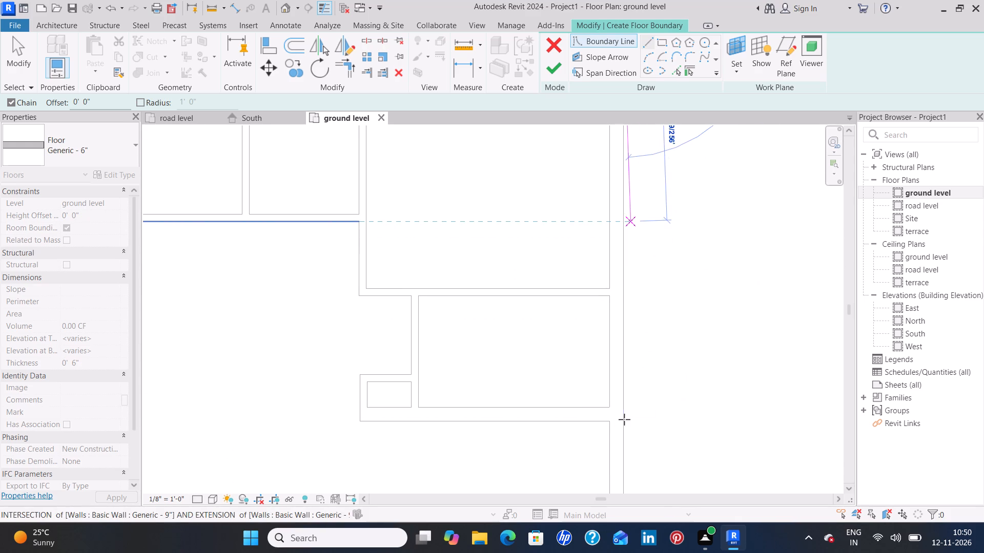
{"action": "middle_click_drag", "start_coordinate": [624, 394], "coordinate": [598, 184]}
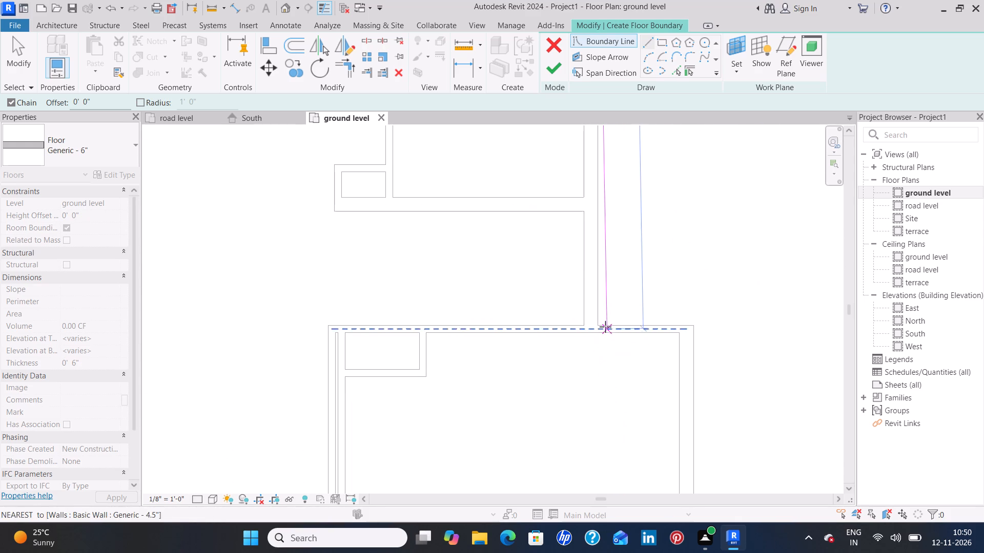
{"action": "left_click", "coordinate": [597, 324]}
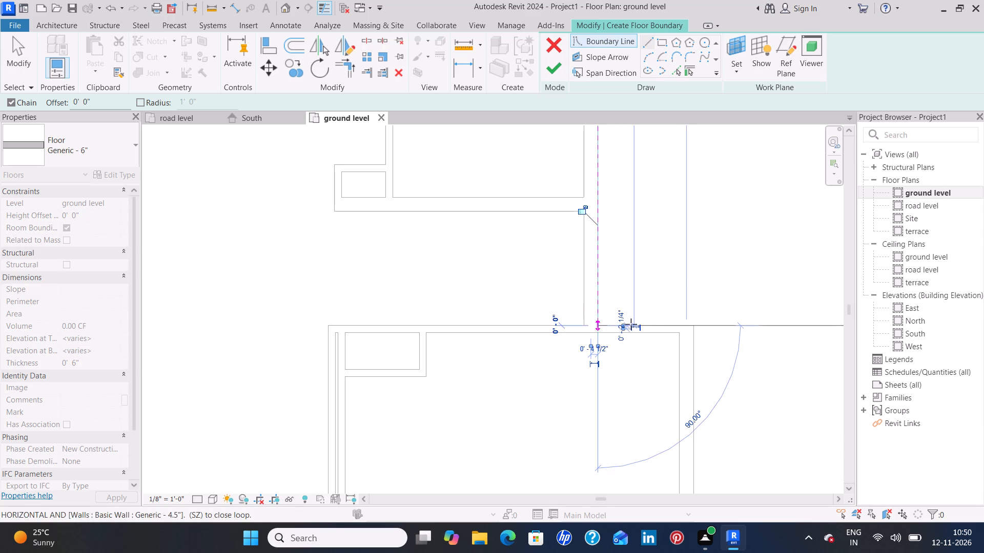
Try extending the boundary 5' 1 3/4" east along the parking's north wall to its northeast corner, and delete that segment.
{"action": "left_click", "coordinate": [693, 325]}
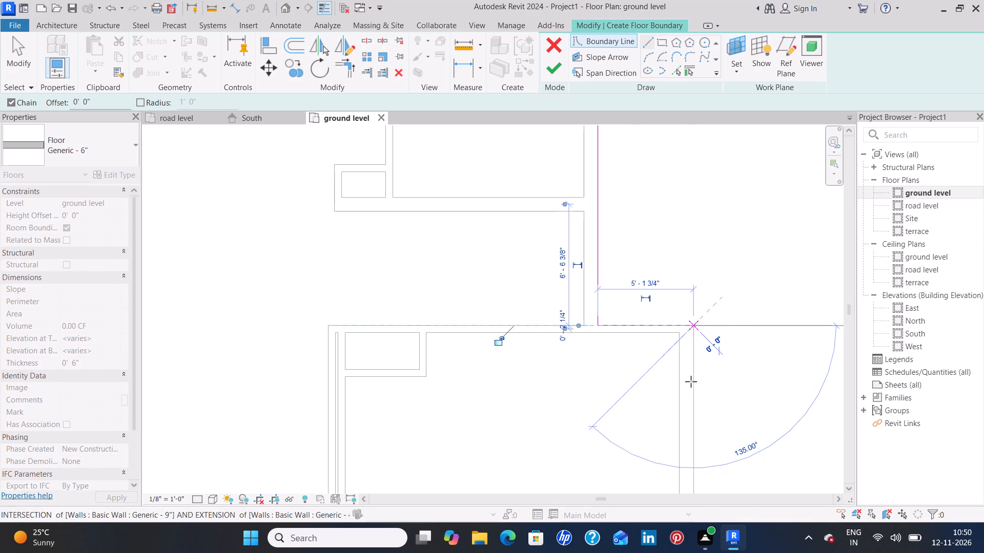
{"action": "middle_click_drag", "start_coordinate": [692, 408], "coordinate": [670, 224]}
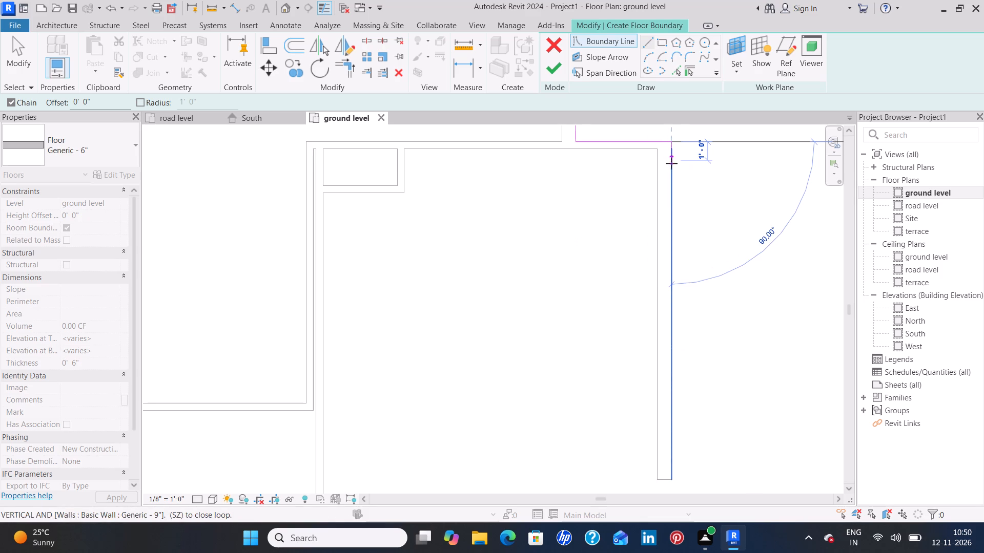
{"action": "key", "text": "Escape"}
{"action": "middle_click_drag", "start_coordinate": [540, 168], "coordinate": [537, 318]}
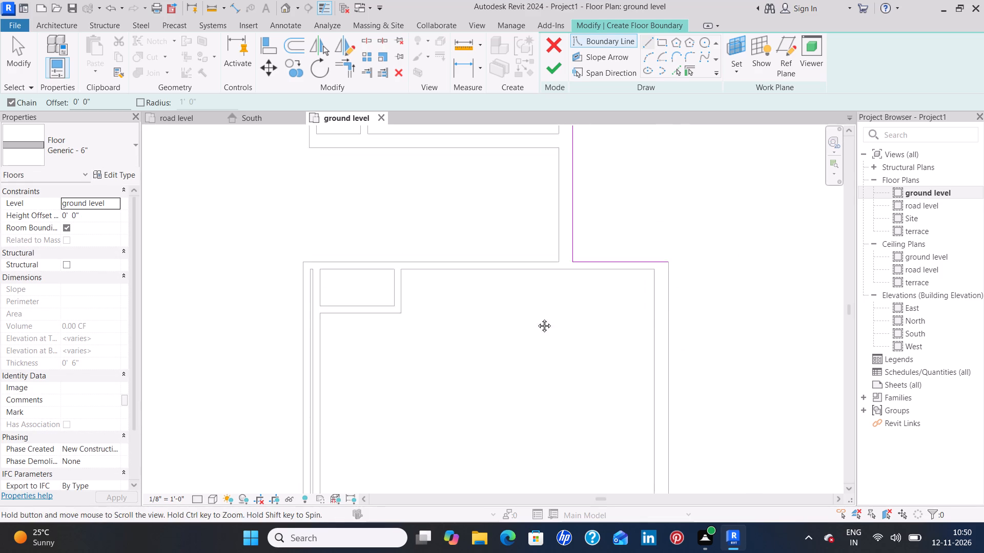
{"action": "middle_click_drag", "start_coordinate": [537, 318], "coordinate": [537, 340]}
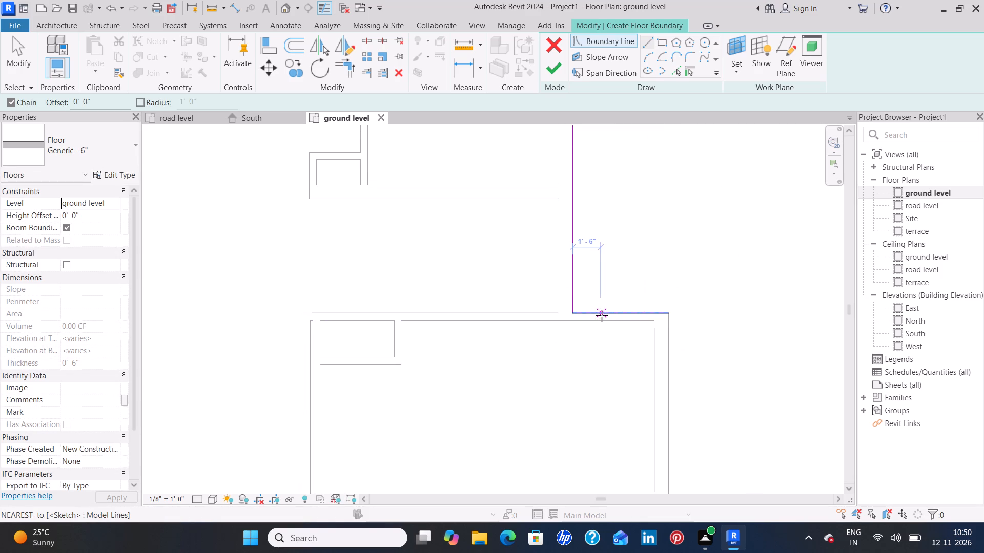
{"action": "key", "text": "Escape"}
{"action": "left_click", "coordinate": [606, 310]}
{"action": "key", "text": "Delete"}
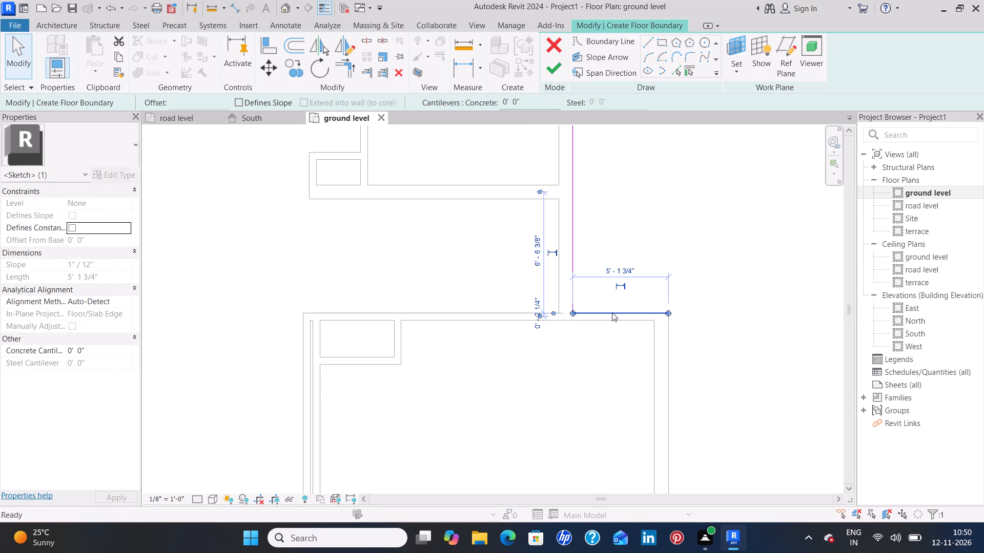
Draw a 14' 6" floor boundary line west along the parking's north wall to the wall's west end.
{"action": "left_click", "coordinate": [649, 44]}
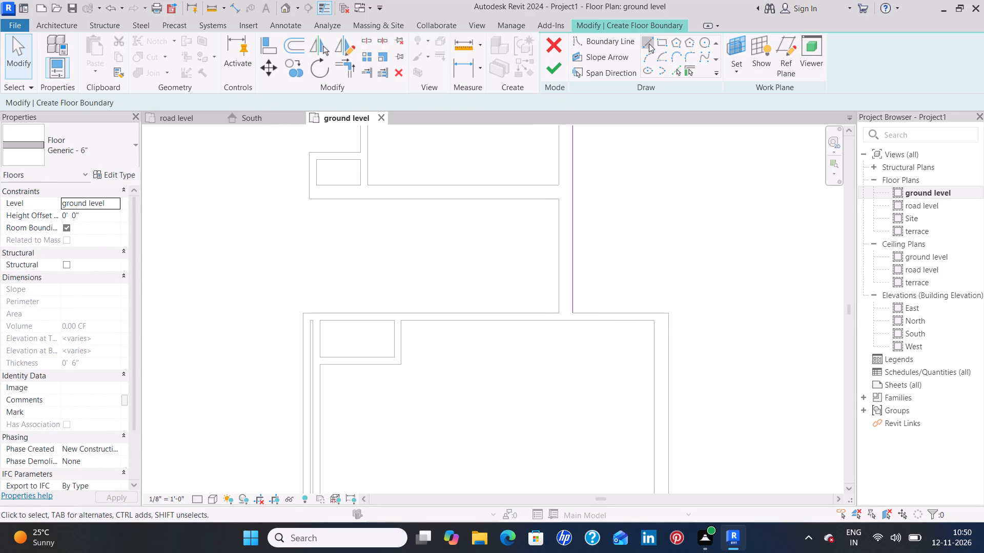
{"action": "left_click", "coordinate": [572, 311]}
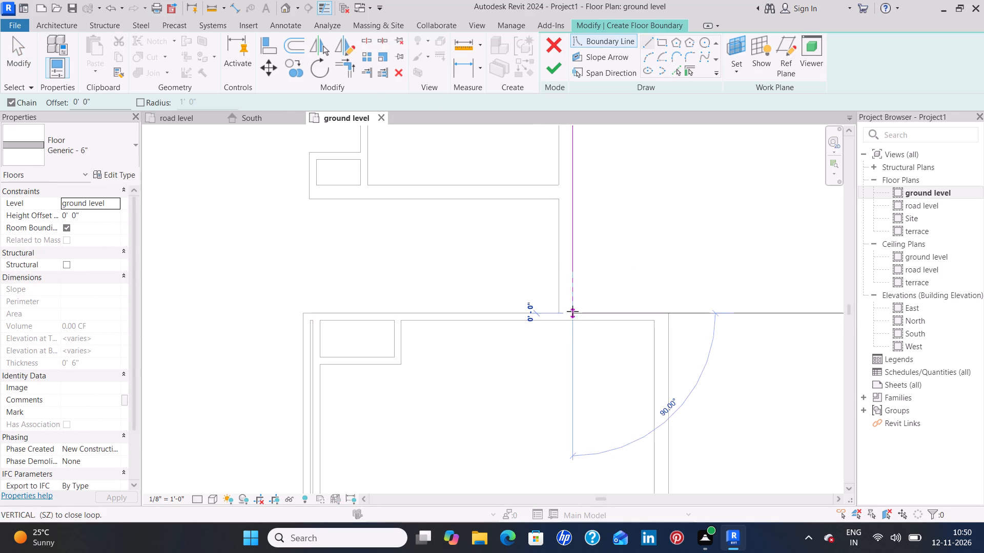
{"action": "left_click", "coordinate": [303, 312]}
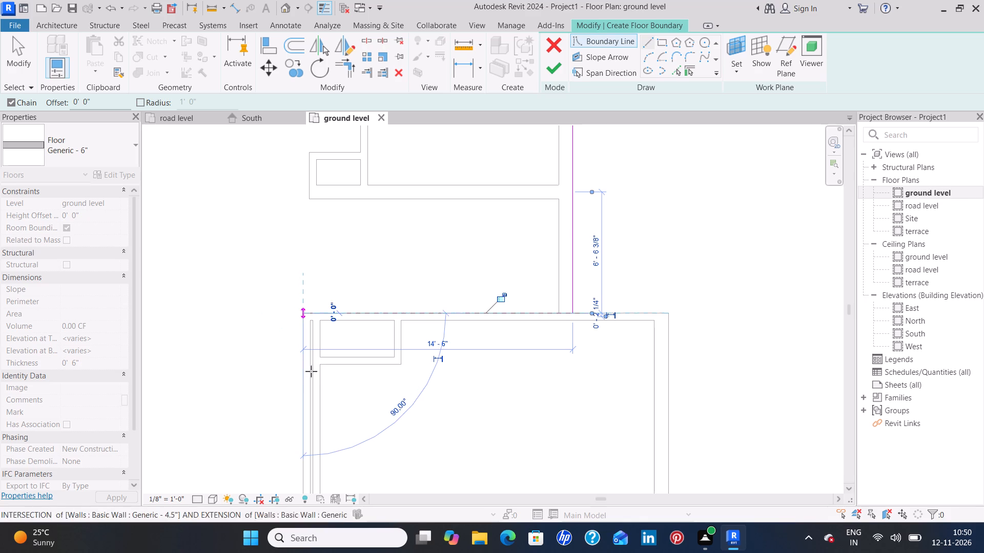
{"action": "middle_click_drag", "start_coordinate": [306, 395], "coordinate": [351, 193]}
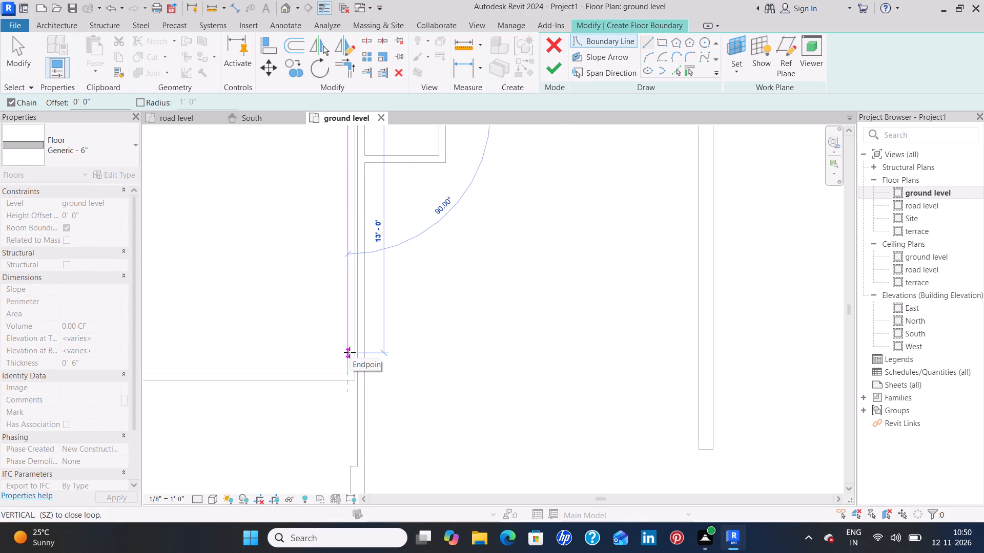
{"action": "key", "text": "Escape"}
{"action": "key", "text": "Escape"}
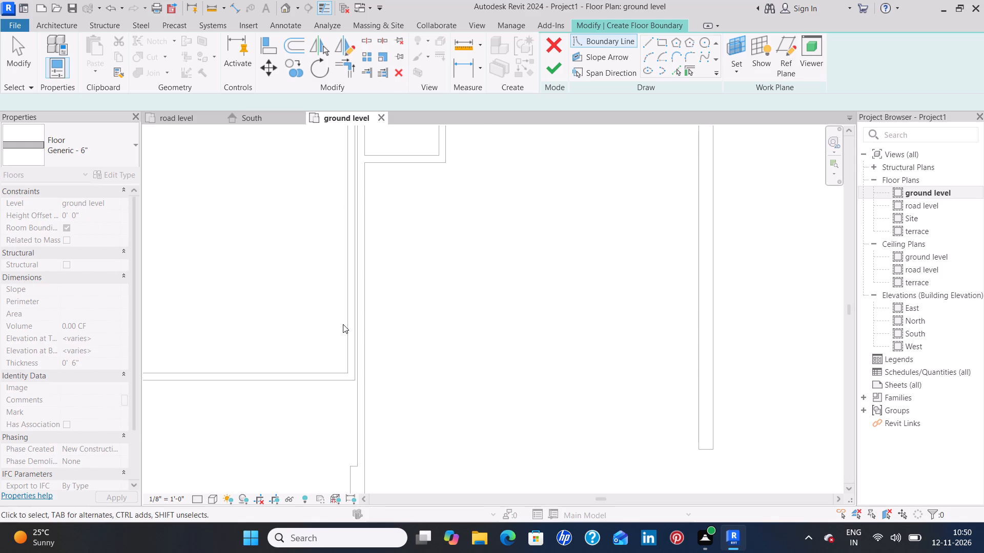
Shorten the west end of the parking's north boundary line to align with the east face of the foyer's east wall.
{"action": "middle_click_drag", "start_coordinate": [371, 196], "coordinate": [356, 415]}
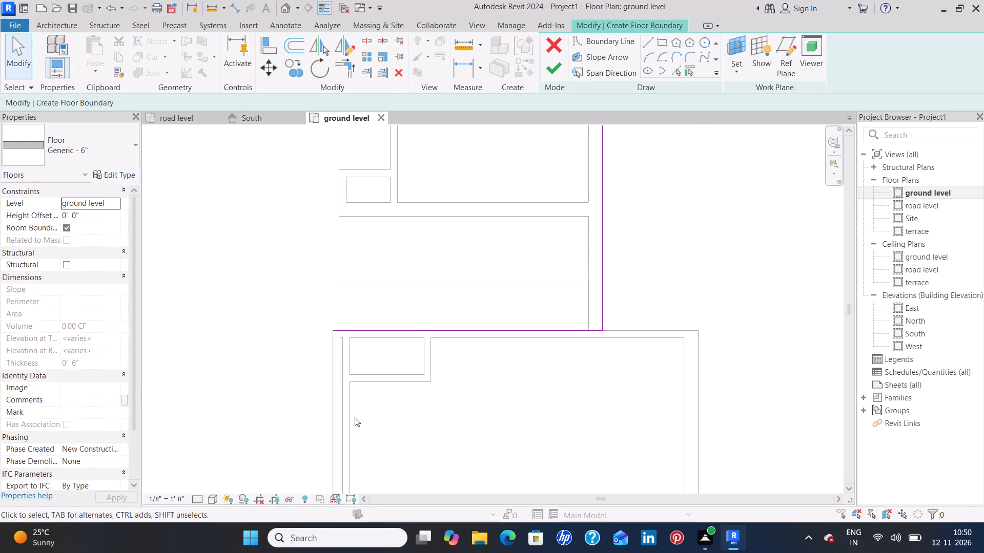
{"action": "left_click", "coordinate": [336, 330]}
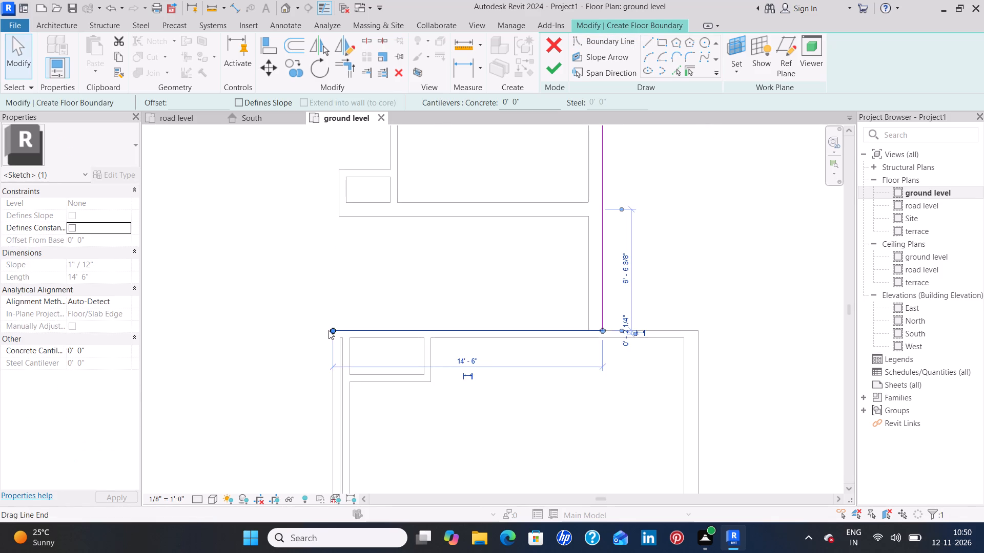
{"action": "scroll", "coordinate": [328, 330], "scroll_direction": "up", "scroll_amount": 16}
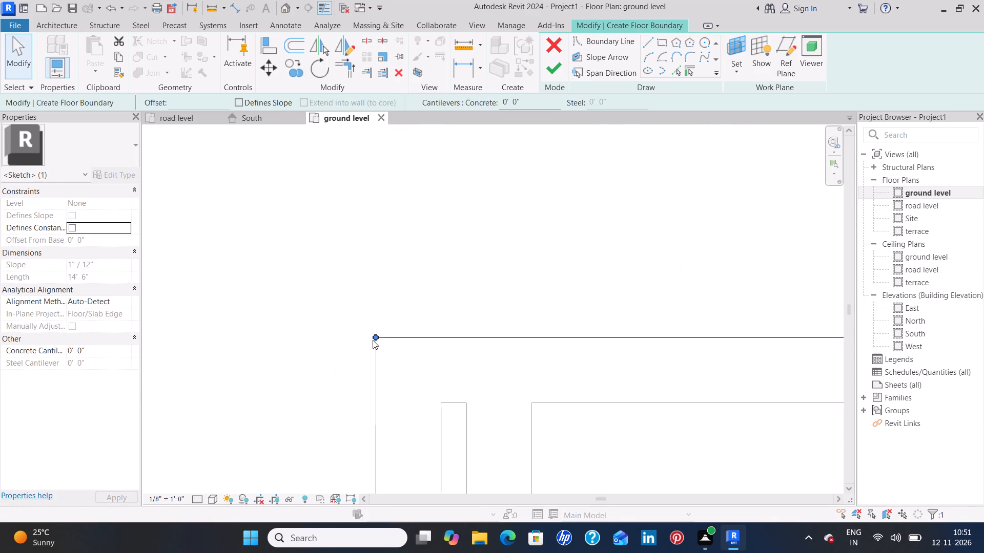
{"action": "left_click_drag", "start_coordinate": [373, 337], "coordinate": [443, 333]}
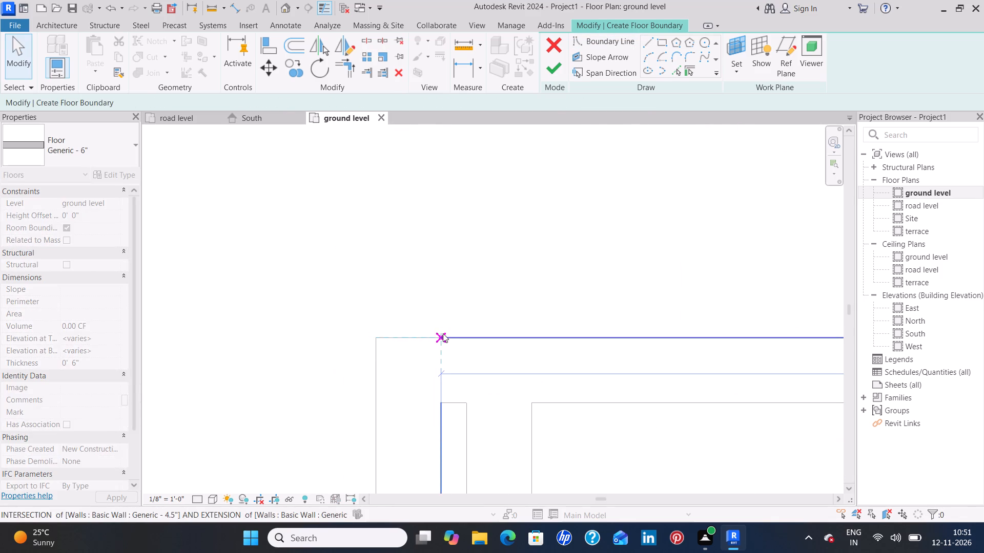
{"action": "left_click", "coordinate": [480, 290]}
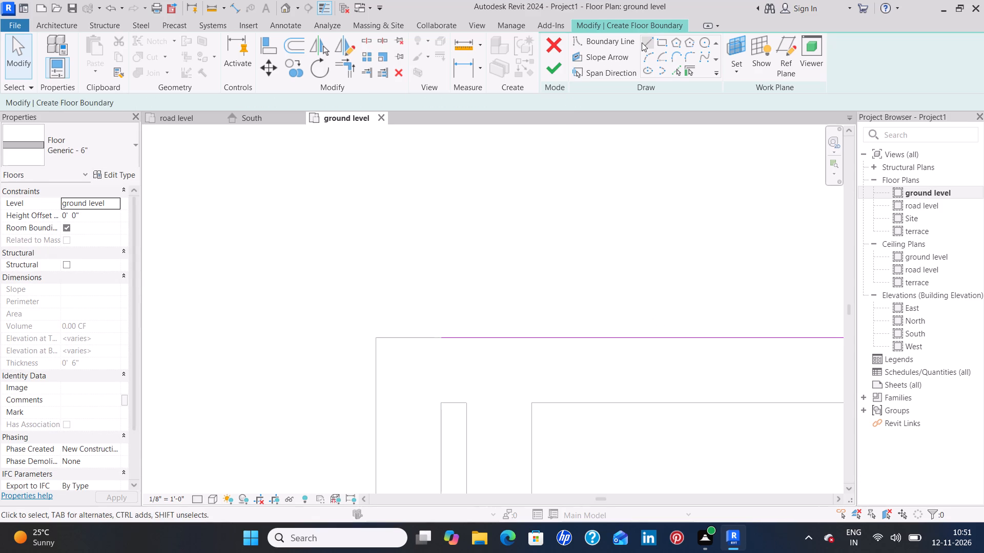
Draw the floor boundary south along the east face of the foyer's east wall to the outer corner of the foyer's south wall.
{"action": "left_click", "coordinate": [647, 42]}
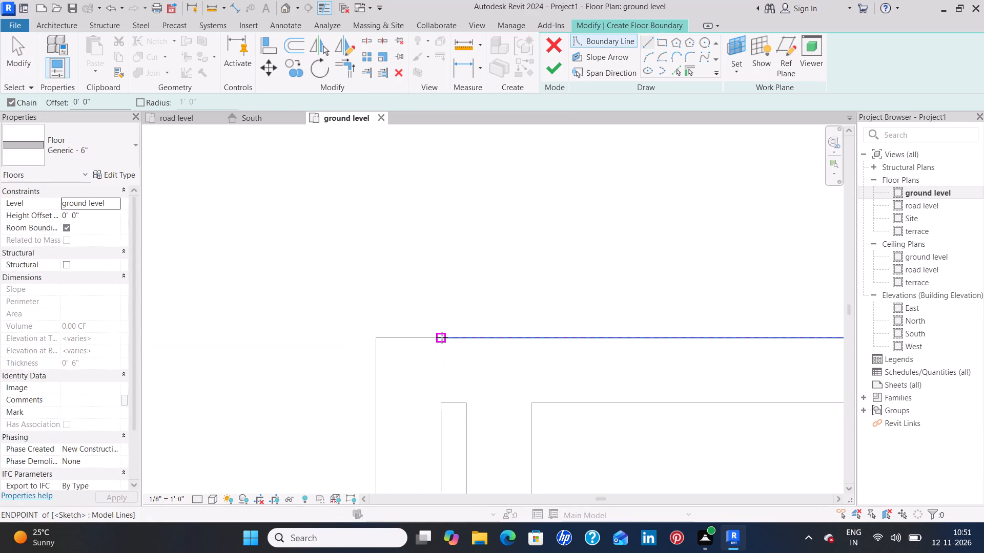
{"action": "left_click", "coordinate": [442, 337]}
{"action": "middle_click_drag", "start_coordinate": [444, 461], "coordinate": [444, 330]}
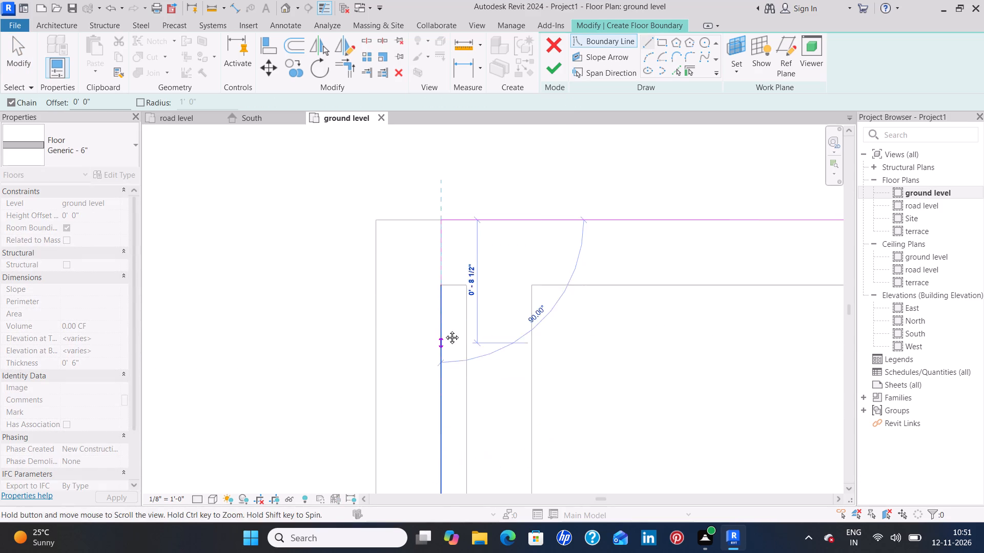
{"action": "middle_click_drag", "start_coordinate": [444, 330], "coordinate": [444, 322]}
{"action": "middle_click_drag", "start_coordinate": [446, 453], "coordinate": [444, 313]}
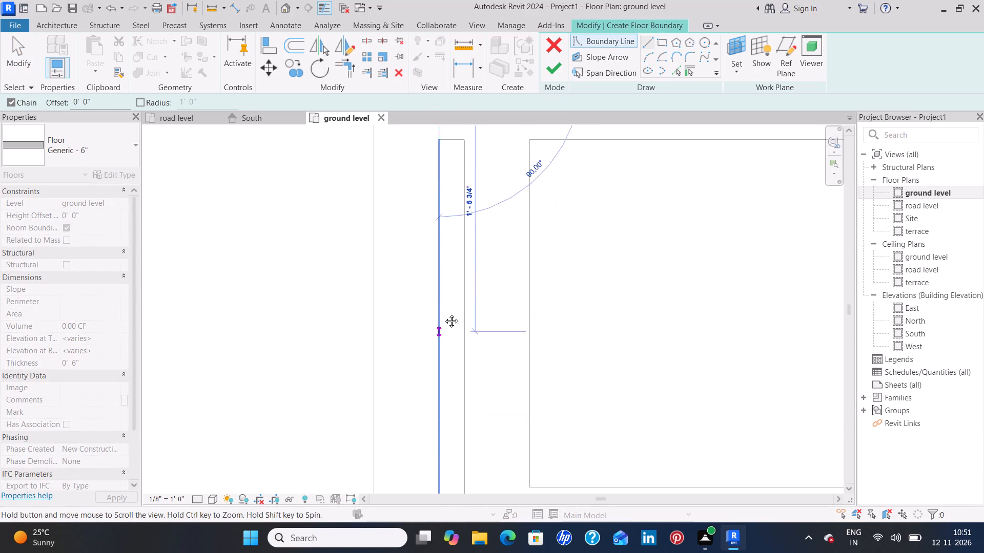
{"action": "middle_click_drag", "start_coordinate": [444, 313], "coordinate": [444, 308]}
{"action": "middle_click_drag", "start_coordinate": [444, 445], "coordinate": [440, 253]}
{"action": "middle_click_drag", "start_coordinate": [433, 445], "coordinate": [432, 246]}
{"action": "middle_click_drag", "start_coordinate": [425, 492], "coordinate": [427, 256]}
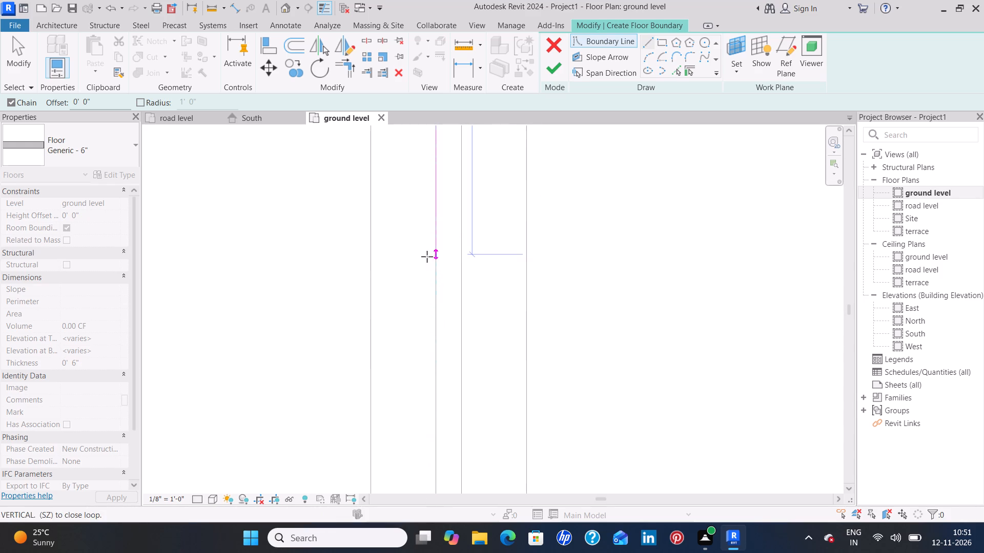
{"action": "middle_click_drag", "start_coordinate": [434, 453], "coordinate": [445, 256]}
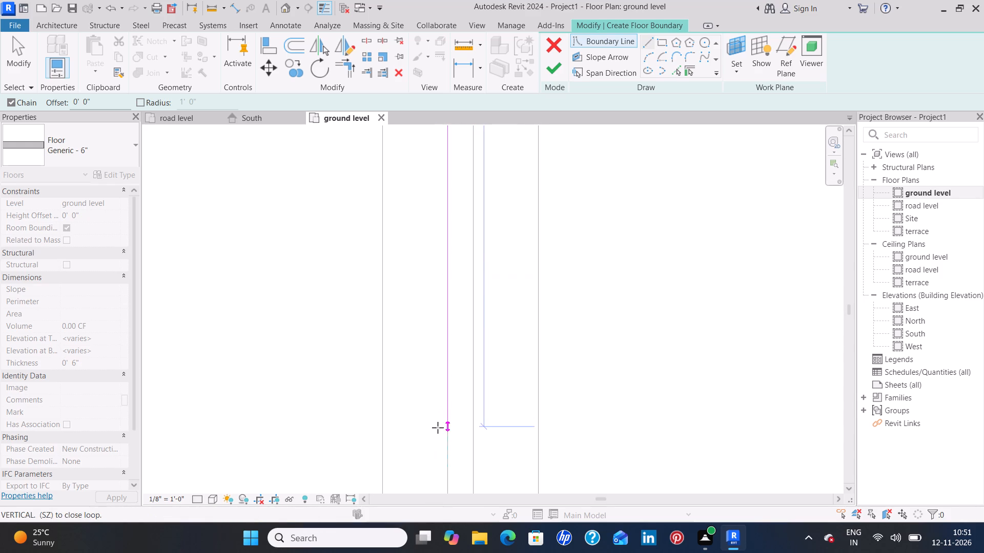
{"action": "scroll", "coordinate": [438, 428], "scroll_direction": "down", "scroll_amount": 4}
{"action": "middle_click_drag", "start_coordinate": [442, 415], "coordinate": [465, 231]}
{"action": "scroll", "coordinate": [467, 436], "scroll_direction": "down", "scroll_amount": 5}
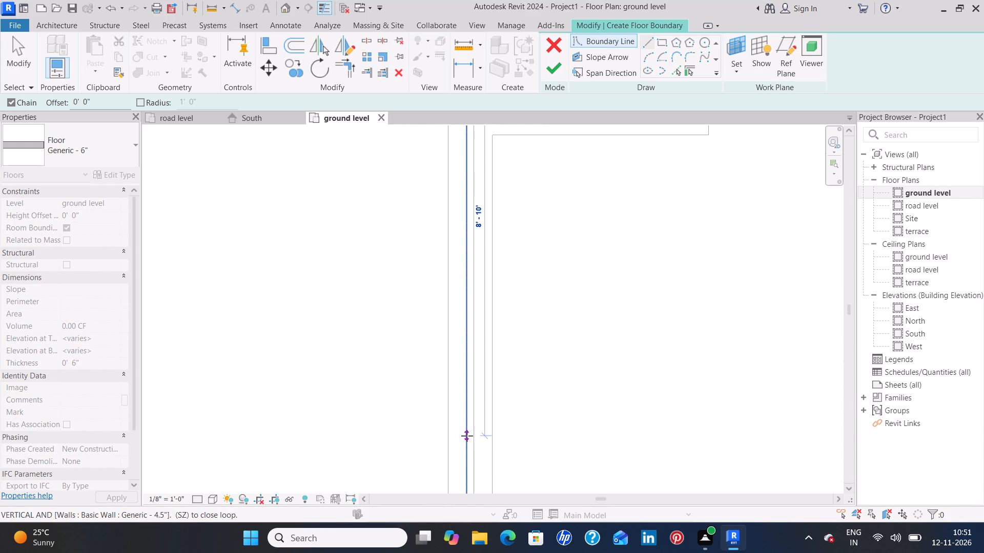
{"action": "middle_click_drag", "start_coordinate": [467, 430], "coordinate": [474, 232]}
{"action": "middle_click_drag", "start_coordinate": [478, 437], "coordinate": [494, 186]}
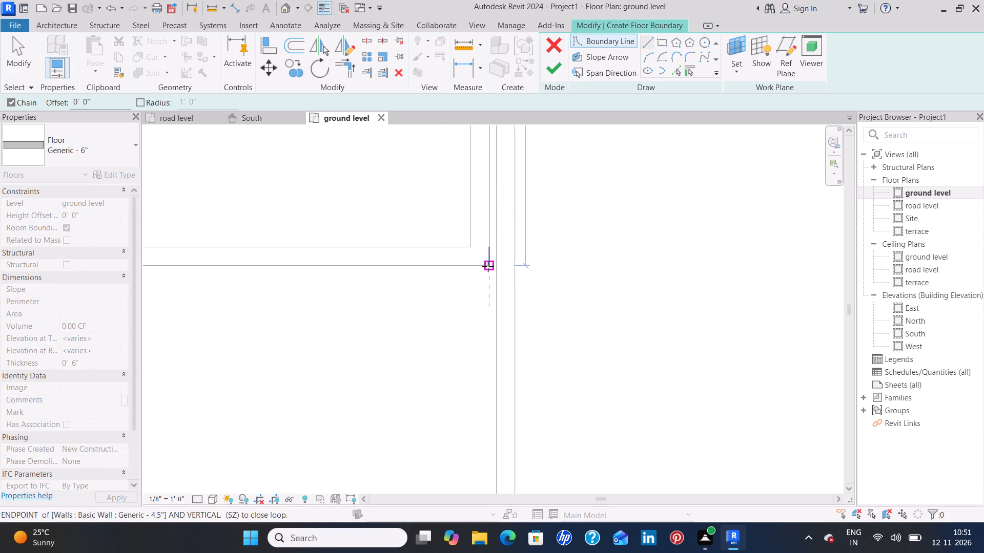
{"action": "left_click", "coordinate": [491, 266]}
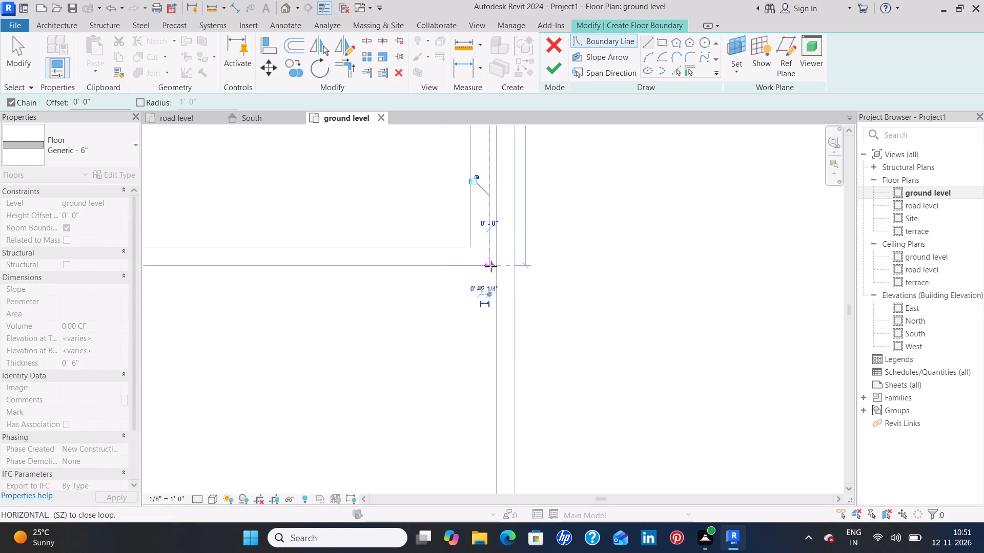
Draw a 1 3/4" floor boundary jog east from the foyer's south wall corner to the inner face of the terrace's east wall.
{"action": "middle_click_drag", "start_coordinate": [466, 375], "coordinate": [489, 218]}
{"action": "scroll", "coordinate": [489, 216], "scroll_direction": "down", "scroll_amount": 2}
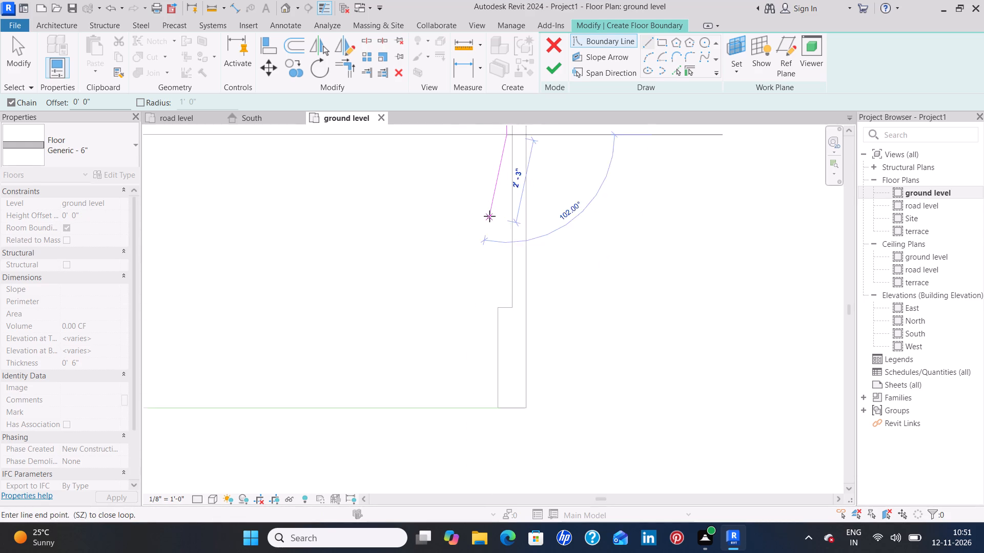
{"action": "scroll", "coordinate": [489, 216], "scroll_direction": "down", "scroll_amount": 2}
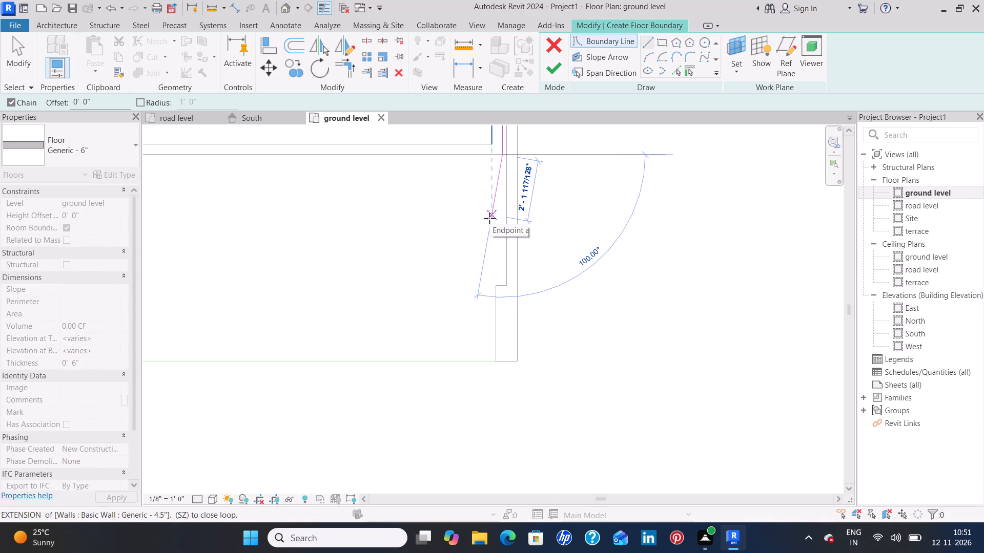
{"action": "scroll", "coordinate": [489, 218], "scroll_direction": "down", "scroll_amount": 12}
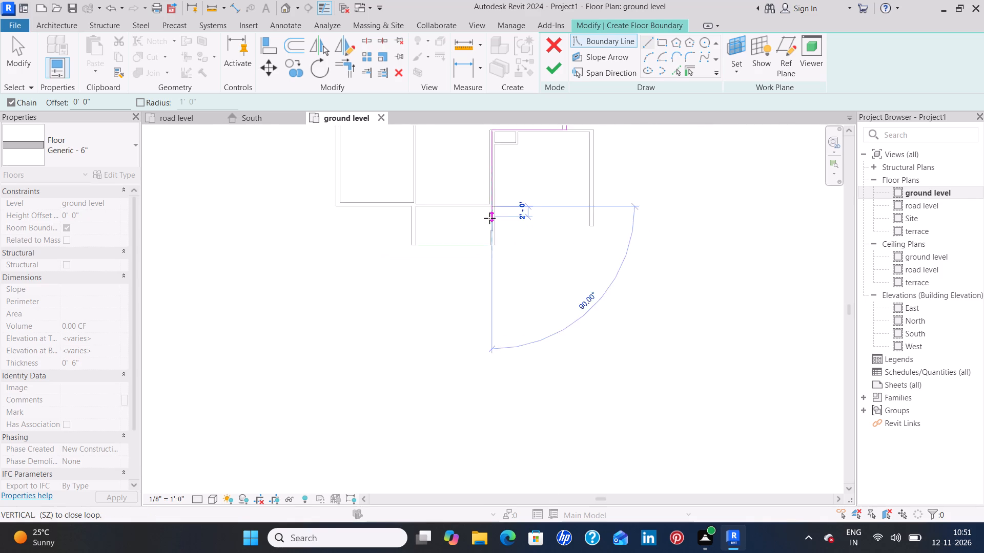
{"action": "scroll", "coordinate": [489, 218], "scroll_direction": "down", "scroll_amount": 6}
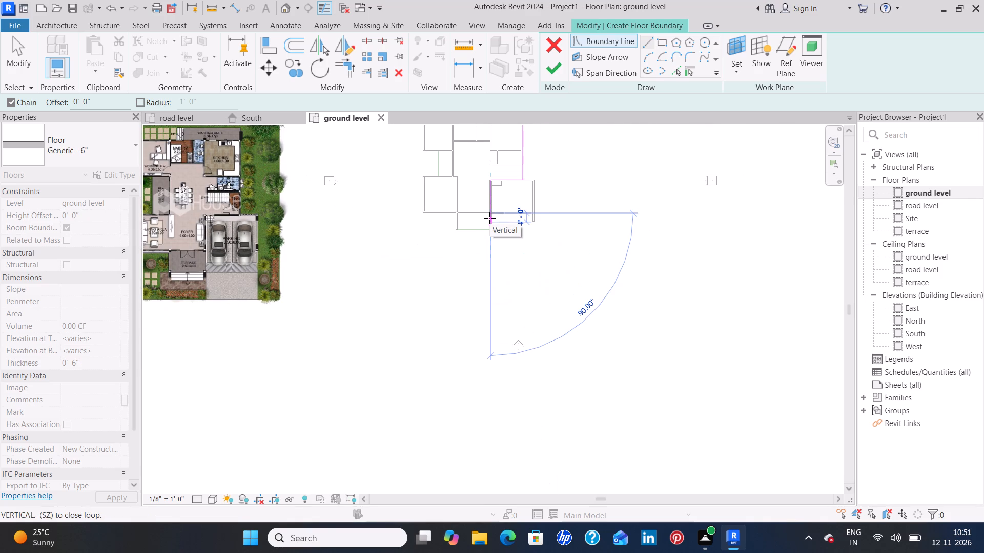
{"action": "scroll", "coordinate": [489, 218], "scroll_direction": "up", "scroll_amount": 9}
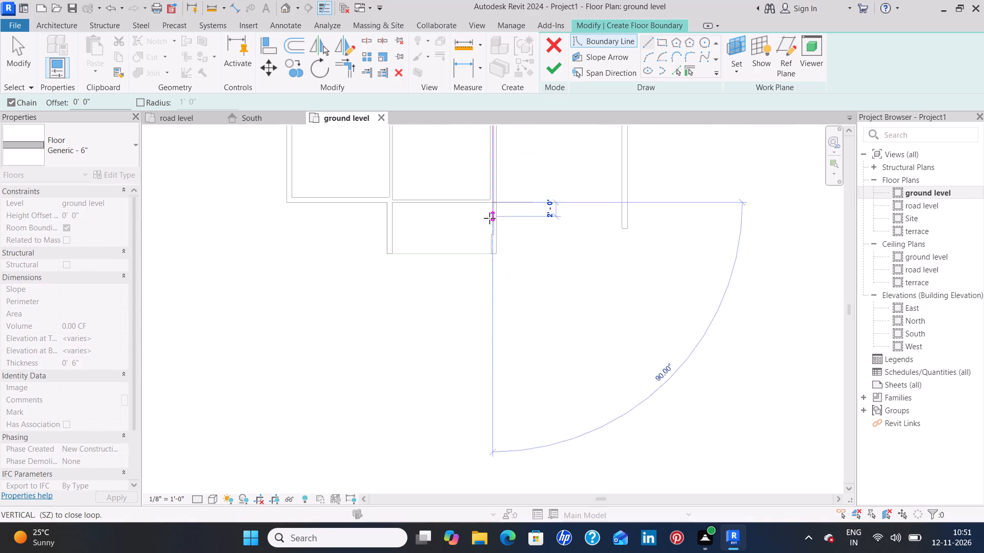
{"action": "scroll", "coordinate": [489, 218], "scroll_direction": "up", "scroll_amount": 11}
{"action": "middle_click_drag", "start_coordinate": [489, 195], "coordinate": [489, 325]}
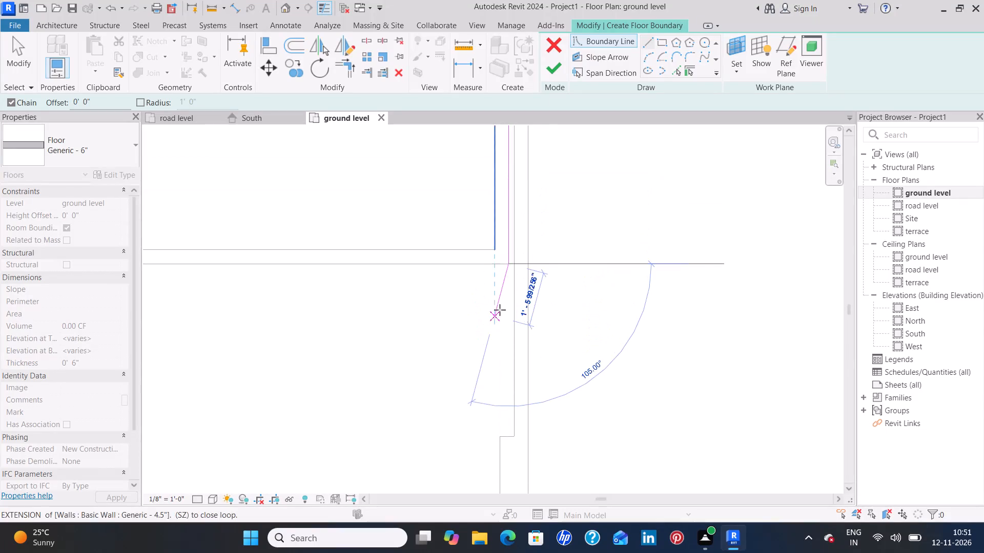
{"action": "scroll", "coordinate": [504, 279], "scroll_direction": "up", "scroll_amount": 10}
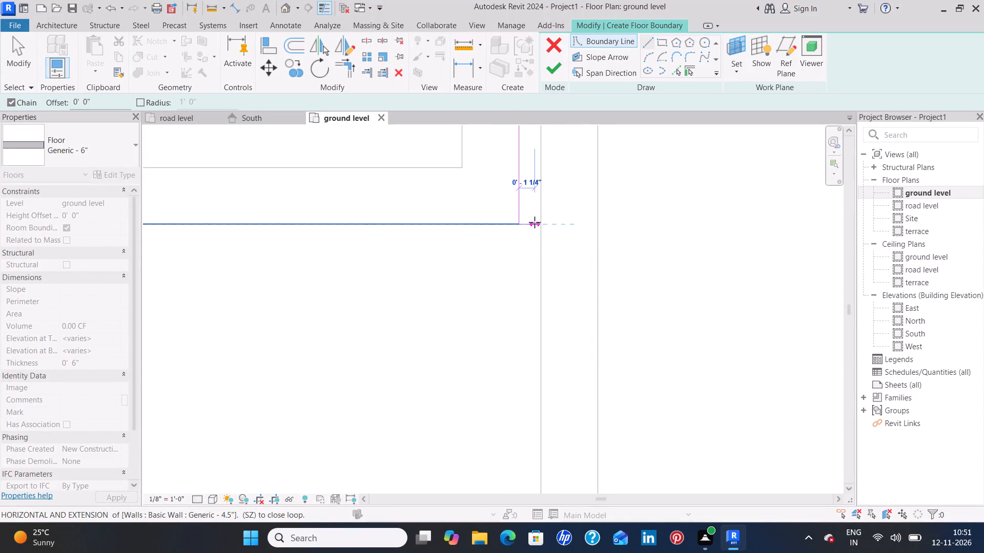
{"action": "left_click", "coordinate": [540, 222]}
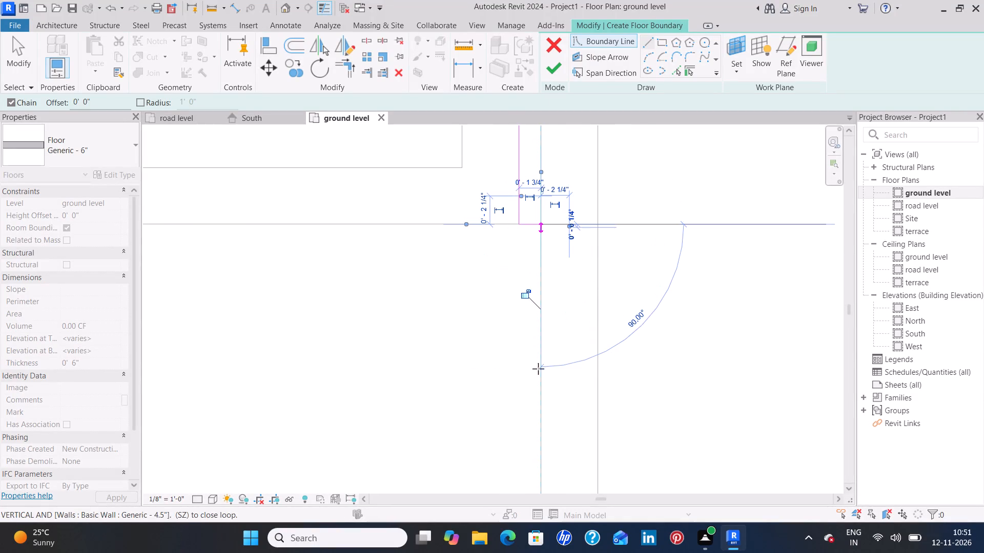
Trace the inner side of the terrace's east wall: 4' 7 1/2" south, 4 1/2" west and 2' 8 1/4" south to the terrace edge.
{"action": "middle_click_drag", "start_coordinate": [538, 389], "coordinate": [541, 236]}
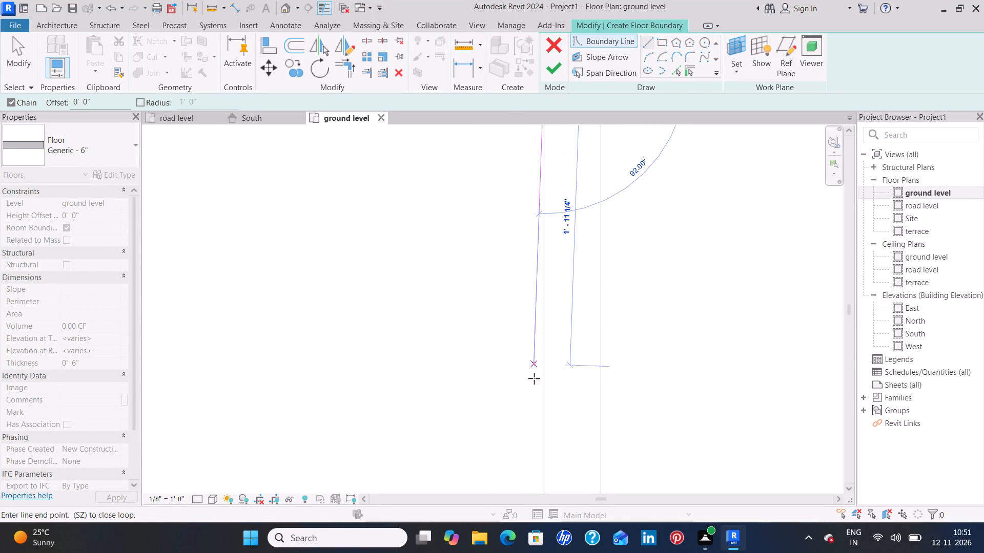
{"action": "middle_click_drag", "start_coordinate": [550, 372], "coordinate": [549, 249]}
{"action": "scroll", "coordinate": [540, 273], "scroll_direction": "down", "scroll_amount": 4}
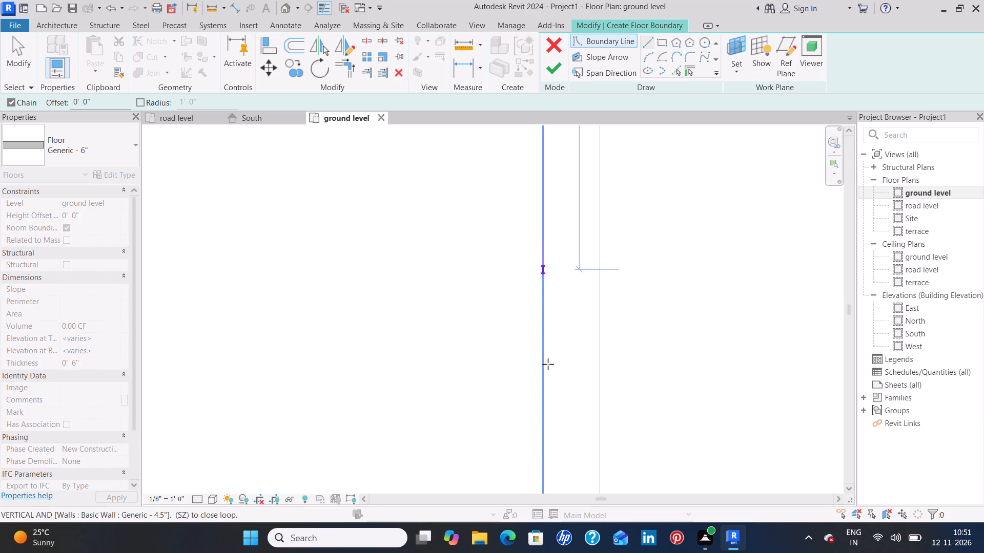
{"action": "scroll", "coordinate": [548, 380], "scroll_direction": "down", "scroll_amount": 3}
{"action": "middle_click_drag", "start_coordinate": [546, 393], "coordinate": [546, 240]}
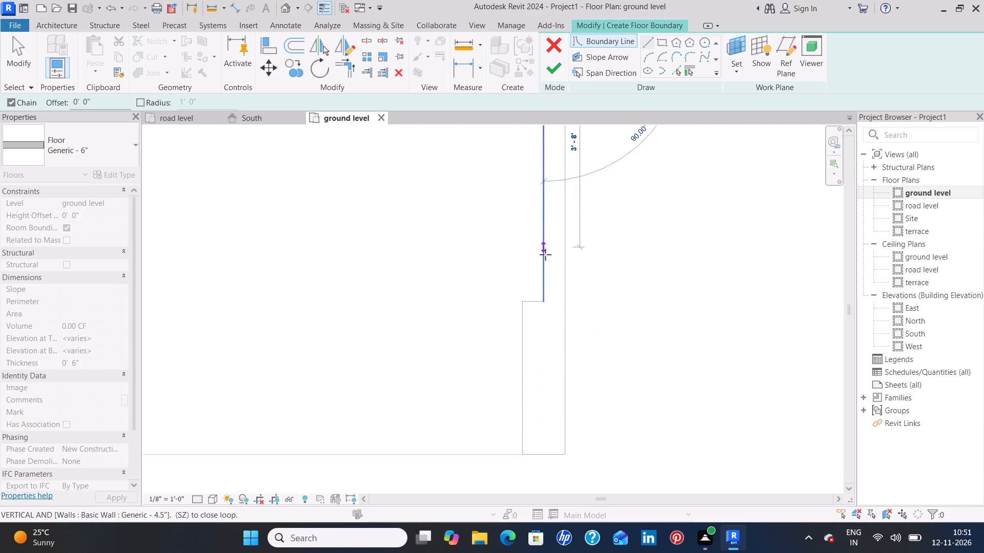
{"action": "scroll", "coordinate": [545, 265], "scroll_direction": "down", "scroll_amount": 20}
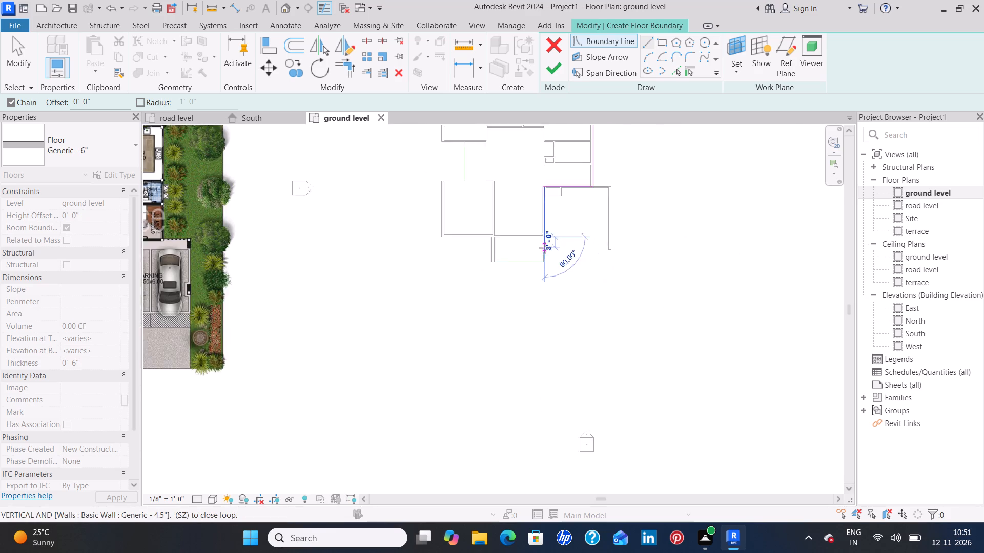
{"action": "scroll", "coordinate": [545, 248], "scroll_direction": "down", "scroll_amount": 1}
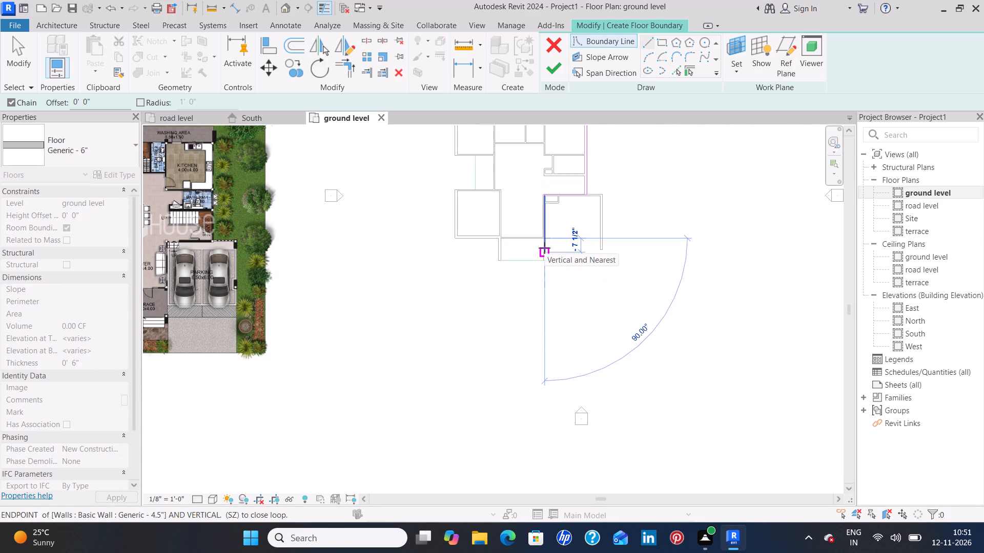
{"action": "scroll", "coordinate": [544, 248], "scroll_direction": "up", "scroll_amount": 10}
{"action": "scroll", "coordinate": [544, 248], "scroll_direction": "up", "scroll_amount": 11}
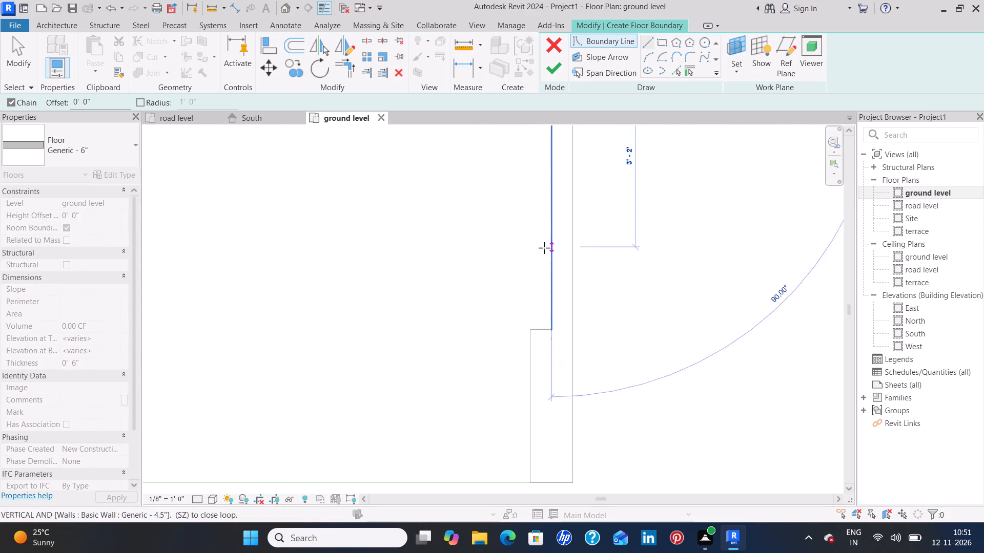
{"action": "left_click", "coordinate": [552, 329]}
{"action": "left_click", "coordinate": [531, 330]}
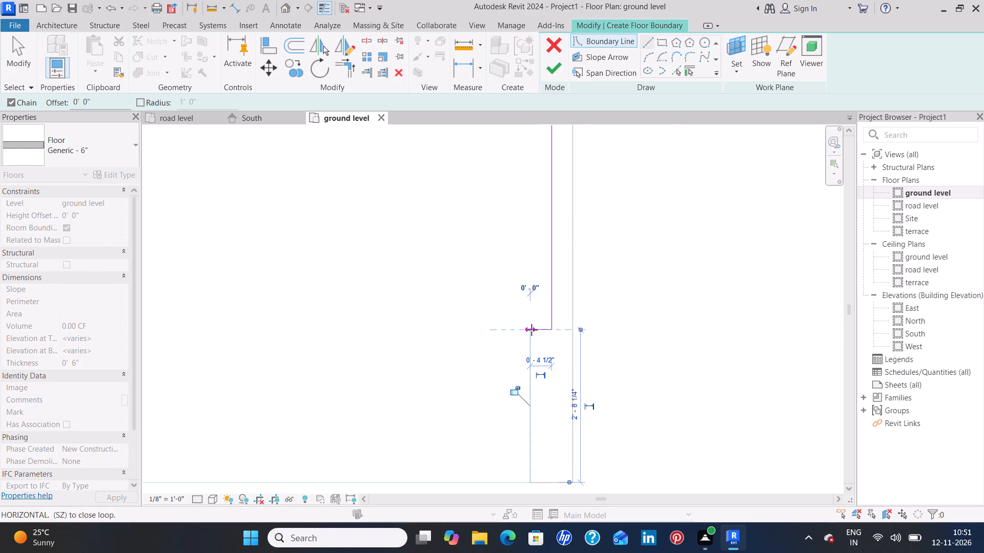
{"action": "middle_click_drag", "start_coordinate": [521, 381], "coordinate": [524, 206]}
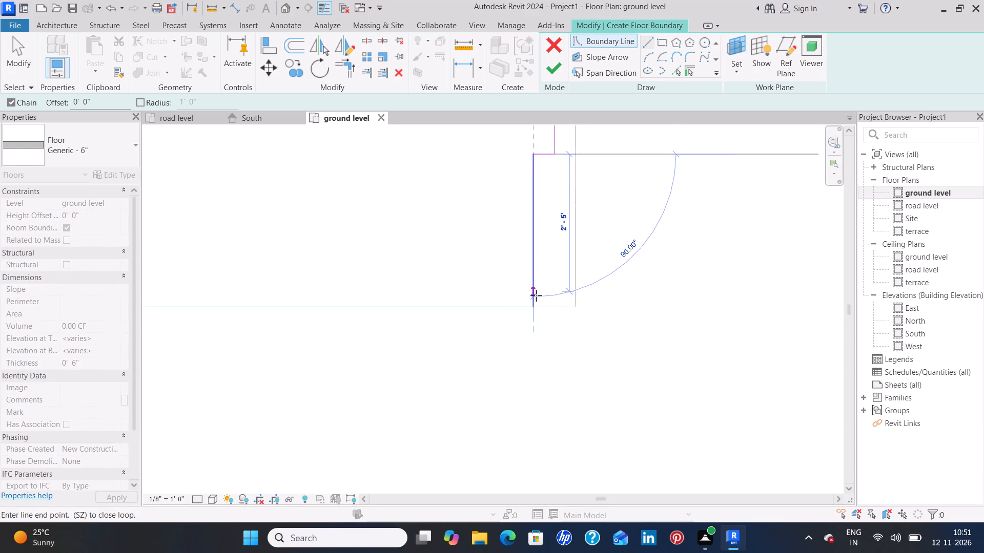
{"action": "left_click", "coordinate": [536, 306]}
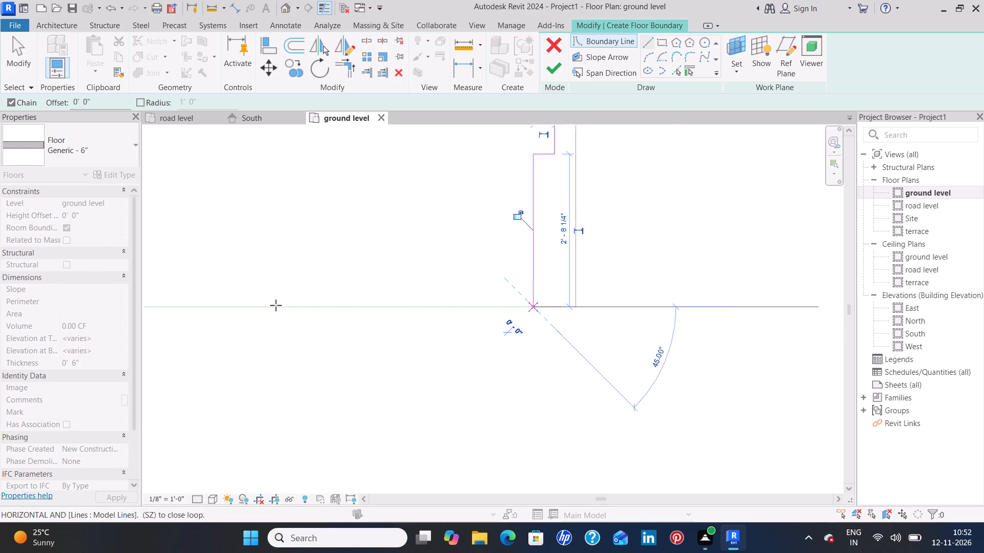
Draw the boundary west along the terrace's south edge and 7' 3 3/4" north along its west wall's inner face.
{"action": "middle_click_drag", "start_coordinate": [259, 307], "coordinate": [587, 293]}
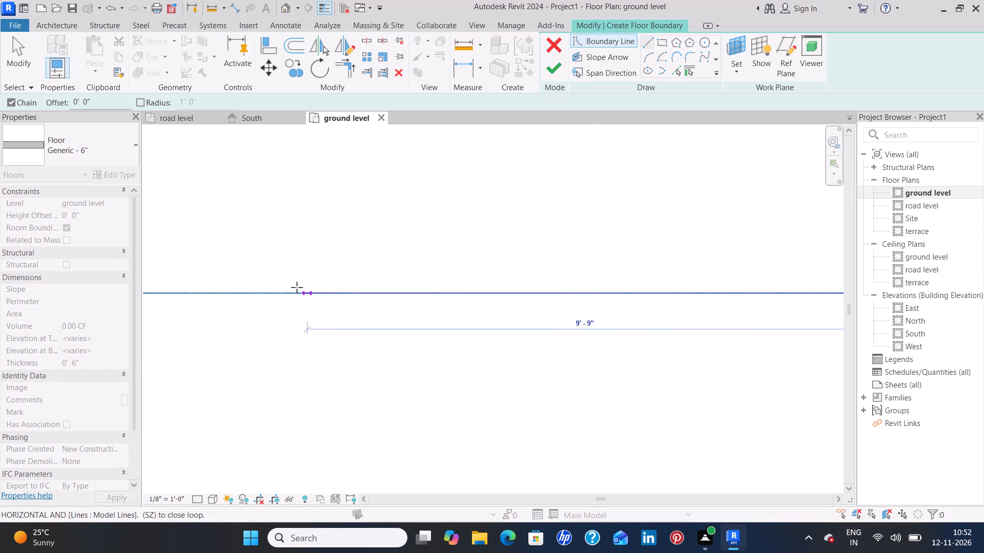
{"action": "middle_click_drag", "start_coordinate": [260, 289], "coordinate": [515, 286]}
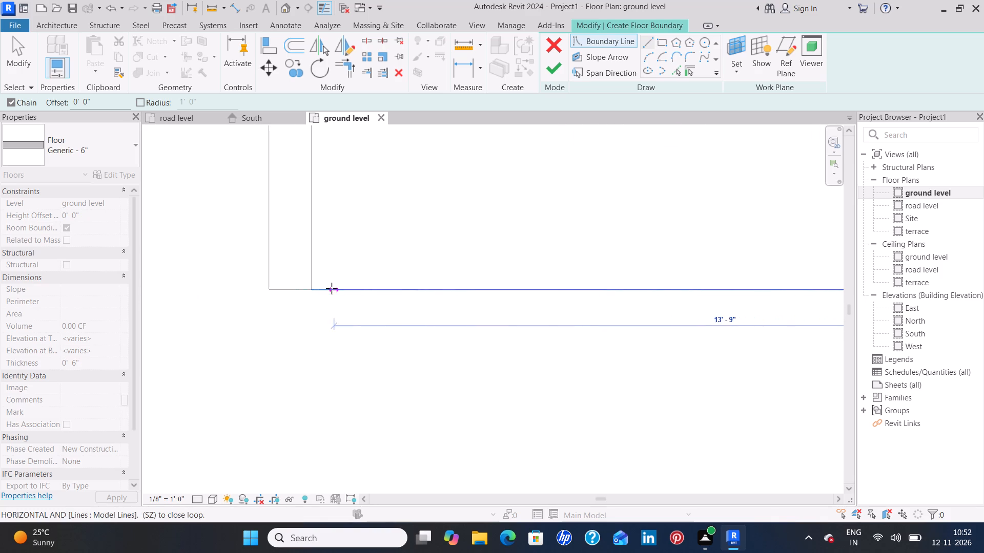
{"action": "left_click_drag", "start_coordinate": [311, 289], "coordinate": [310, 284]}
{"action": "middle_click_drag", "start_coordinate": [317, 179], "coordinate": [317, 310]}
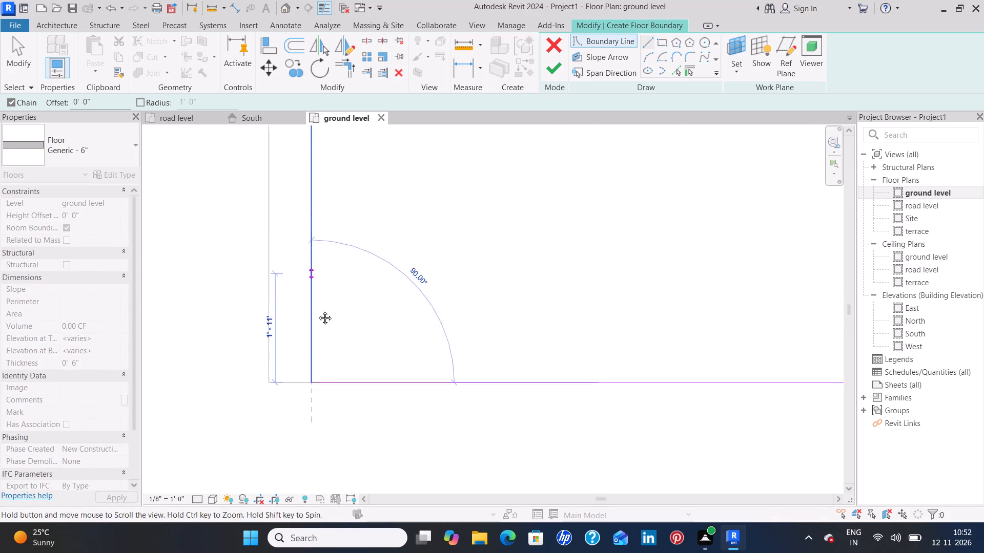
{"action": "middle_click_drag", "start_coordinate": [317, 310], "coordinate": [316, 362]}
{"action": "middle_click_drag", "start_coordinate": [313, 163], "coordinate": [313, 236]}
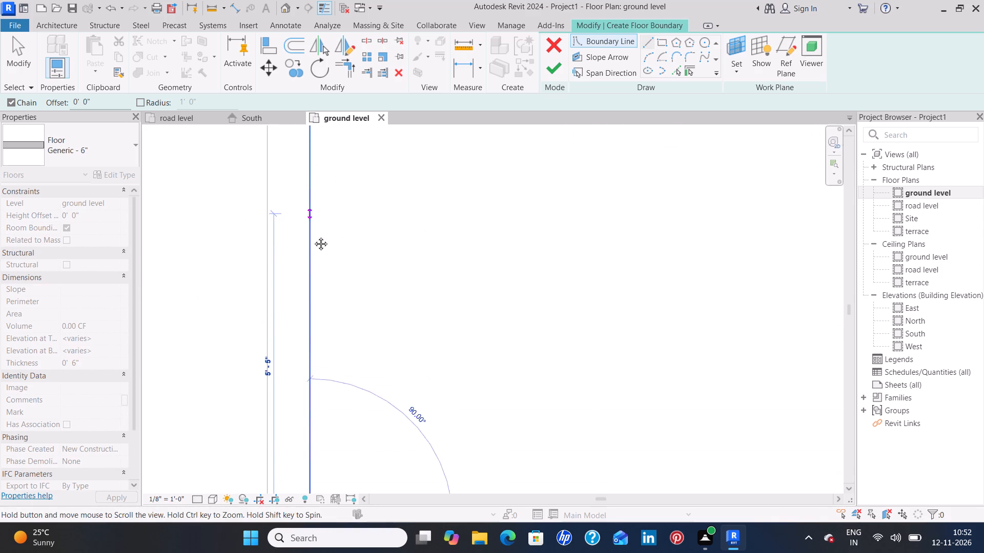
{"action": "middle_click_drag", "start_coordinate": [313, 236], "coordinate": [313, 315]}
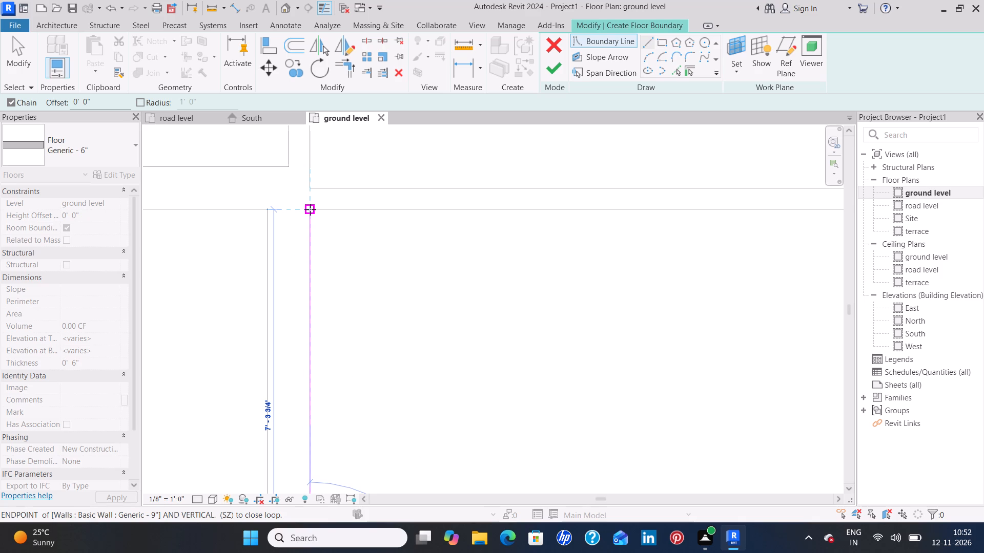
{"action": "left_click", "coordinate": [310, 209]}
Draw the boundary west along the southwest room's south wall and north along its west wall to the outer northwest corner.
{"action": "middle_click_drag", "start_coordinate": [207, 205], "coordinate": [565, 234]}
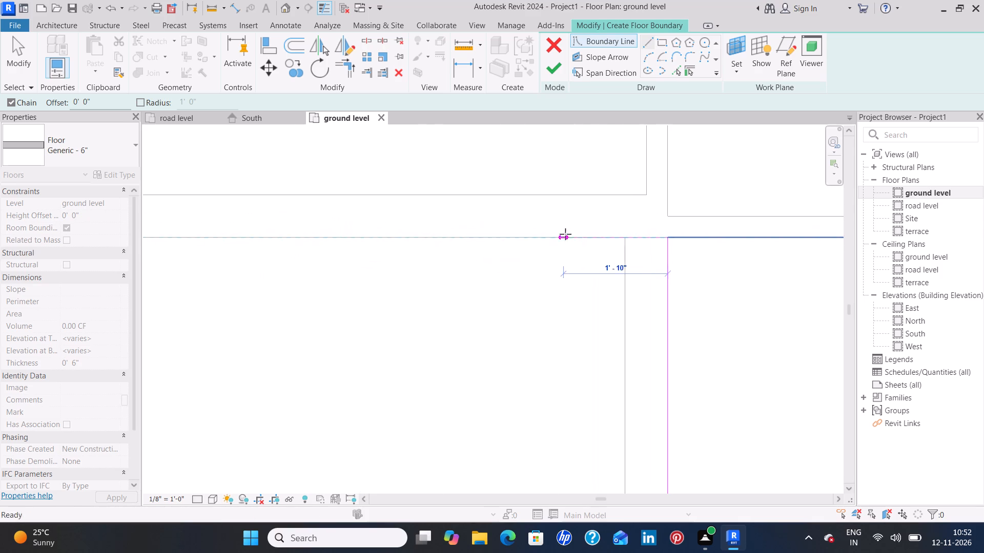
{"action": "middle_click", "coordinate": [282, 240]}
{"action": "scroll", "coordinate": [282, 240], "scroll_direction": "down", "scroll_amount": 10}
{"action": "middle_click_drag", "start_coordinate": [283, 238], "coordinate": [634, 277]}
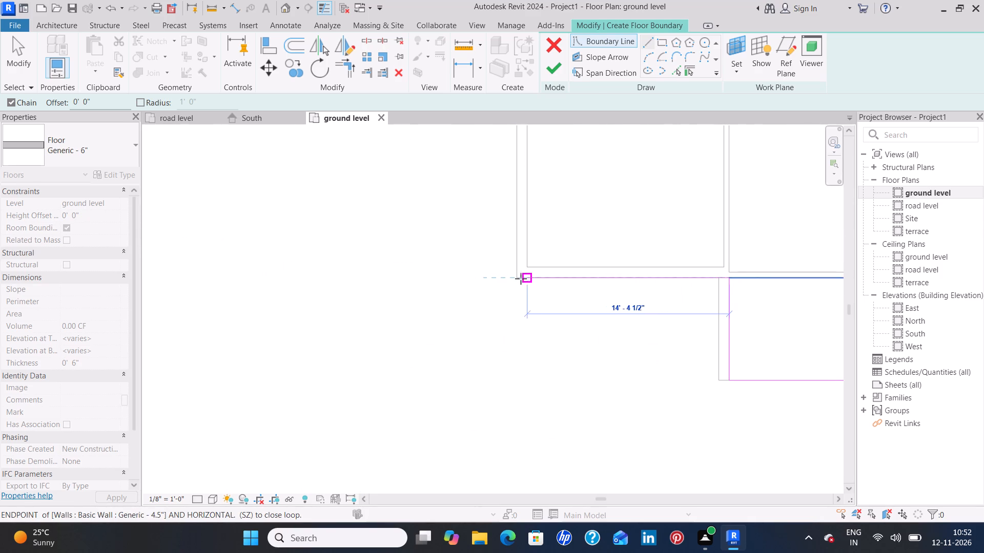
{"action": "left_click", "coordinate": [515, 279]}
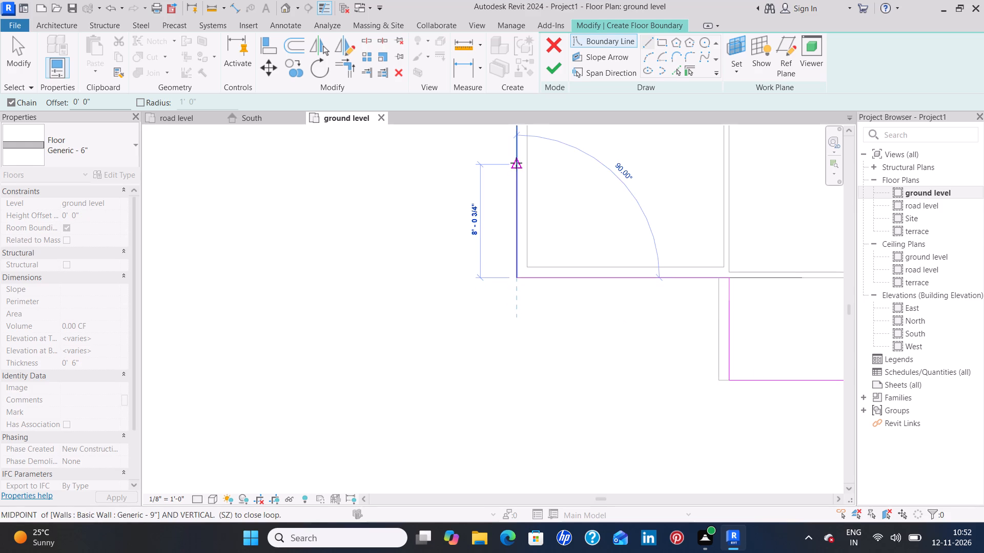
{"action": "middle_click_drag", "start_coordinate": [516, 163], "coordinate": [503, 386]}
{"action": "left_click", "coordinate": [505, 274]}
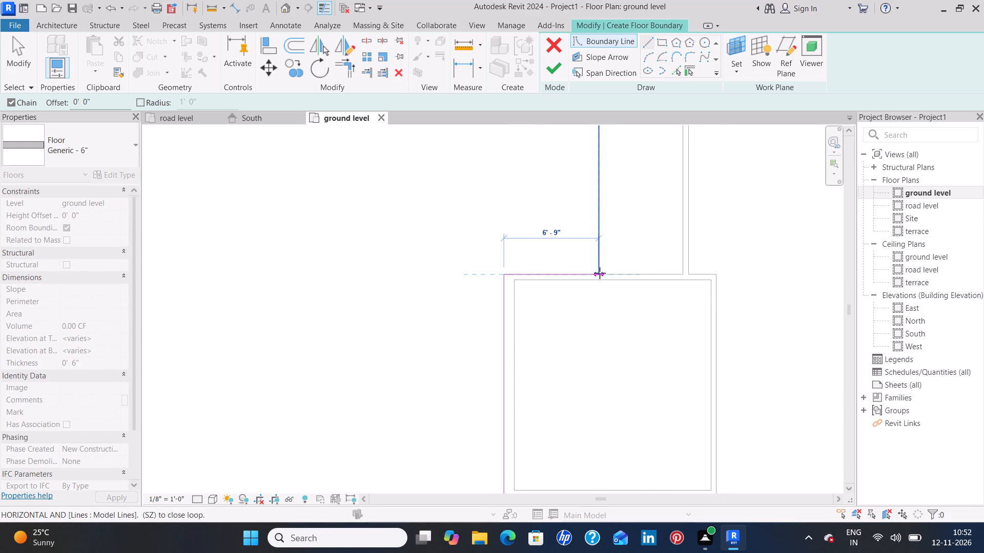
Draw the boundary around the recess north of the southwest room: 6' 9" east, 11' 2 61/64" north and 6' 9" west.
{"action": "left_click", "coordinate": [599, 273]}
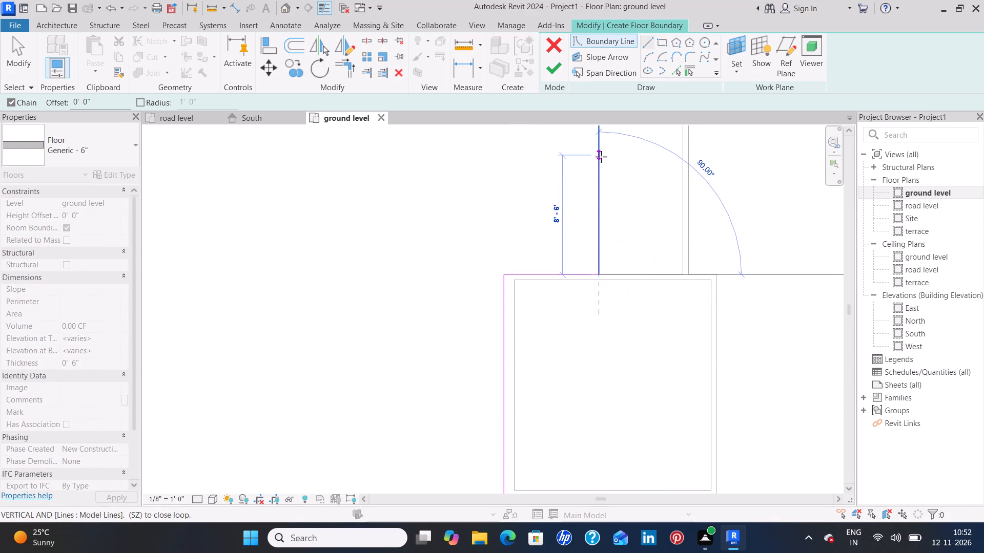
{"action": "middle_click_drag", "start_coordinate": [601, 157], "coordinate": [584, 326]}
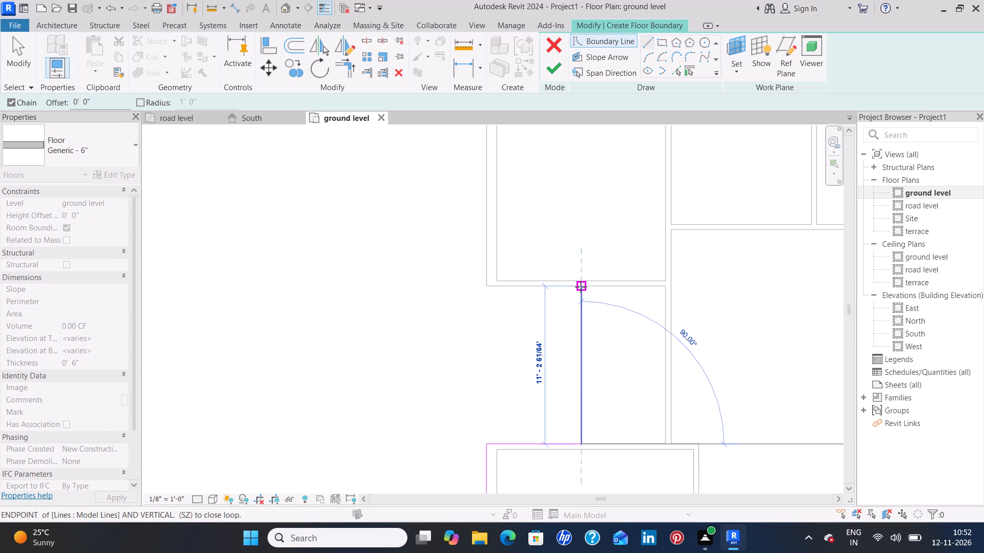
{"action": "left_click", "coordinate": [581, 286]}
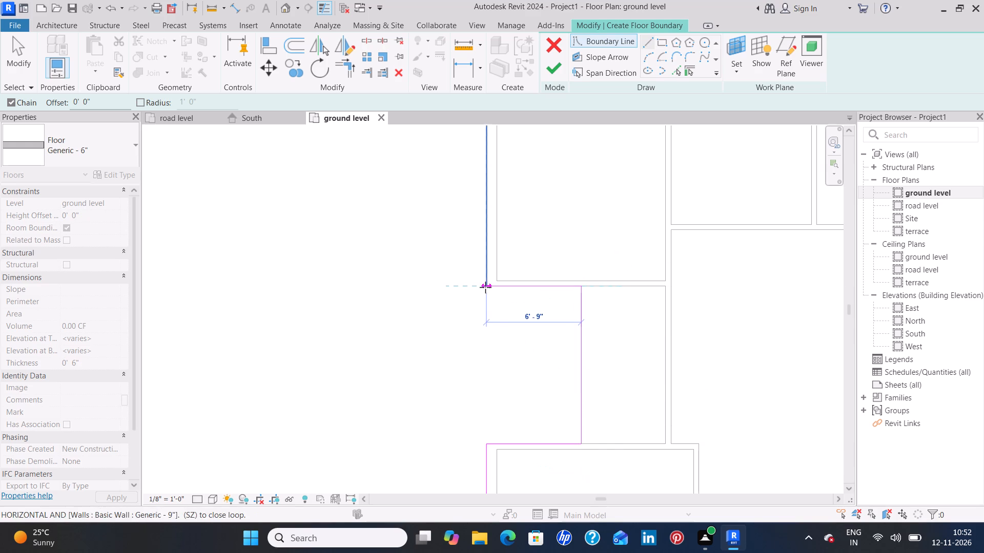
{"action": "left_click", "coordinate": [485, 287]}
Close the boundary by drawing north along the outer west wall to the house's northwest corner.
{"action": "middle_click_drag", "start_coordinate": [484, 176], "coordinate": [477, 402]}
{"action": "left_click", "coordinate": [476, 299]}
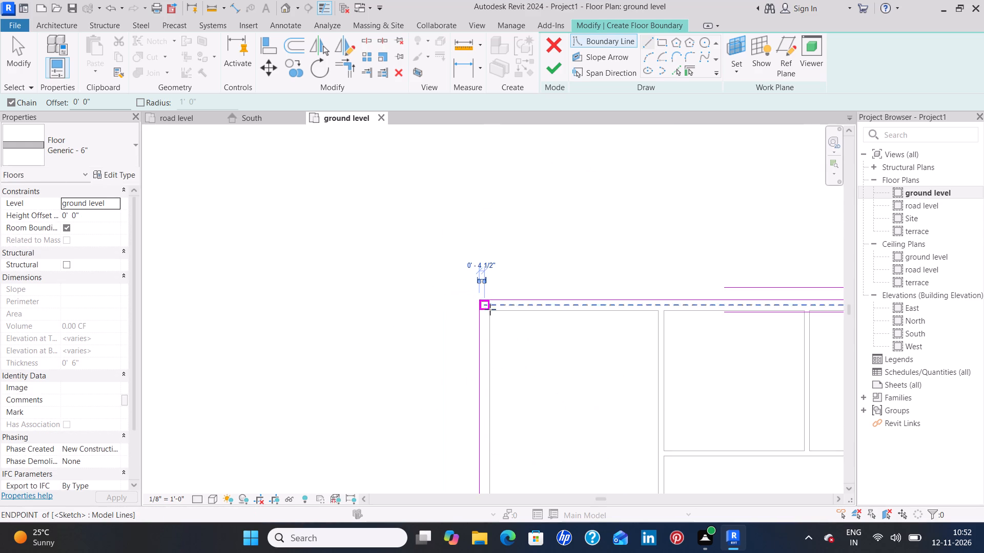
{"action": "key", "text": "Escape"}
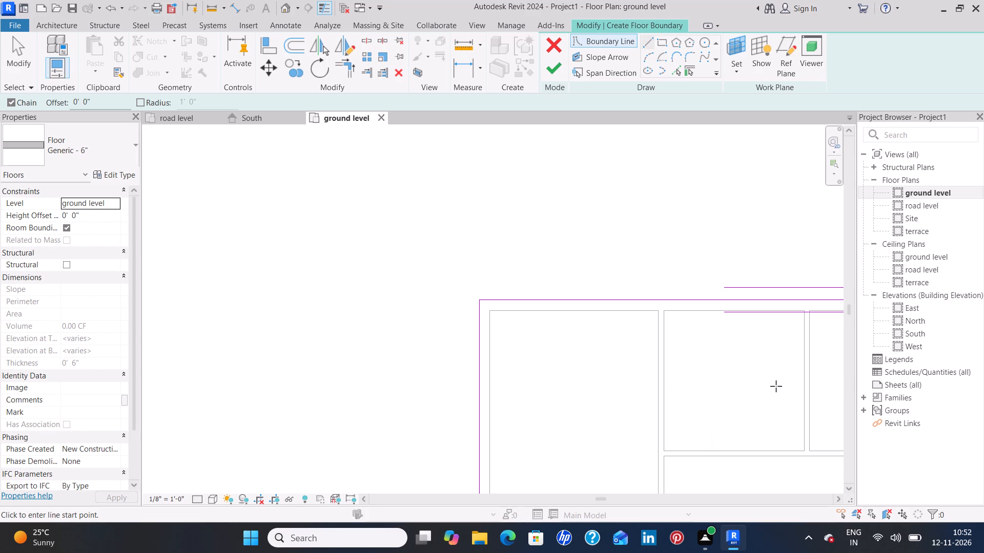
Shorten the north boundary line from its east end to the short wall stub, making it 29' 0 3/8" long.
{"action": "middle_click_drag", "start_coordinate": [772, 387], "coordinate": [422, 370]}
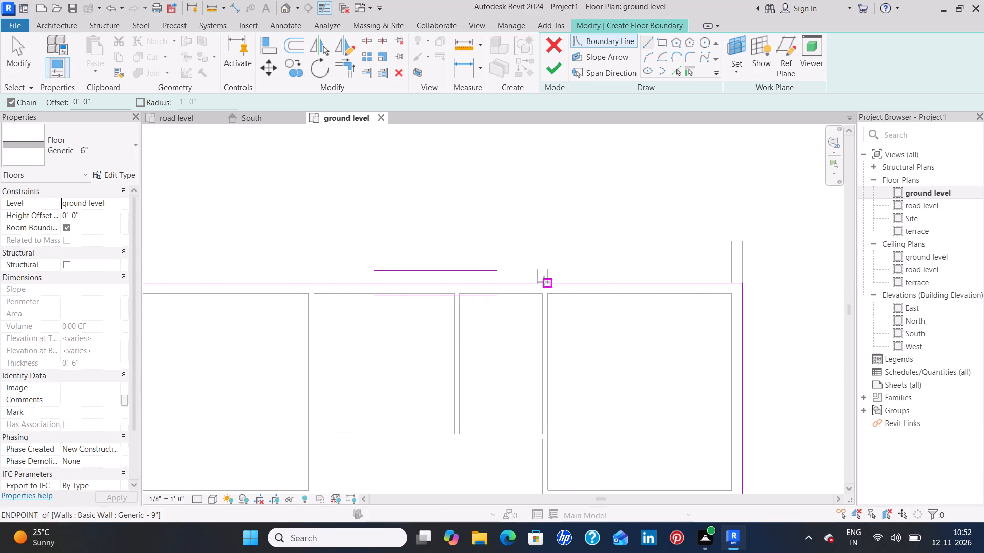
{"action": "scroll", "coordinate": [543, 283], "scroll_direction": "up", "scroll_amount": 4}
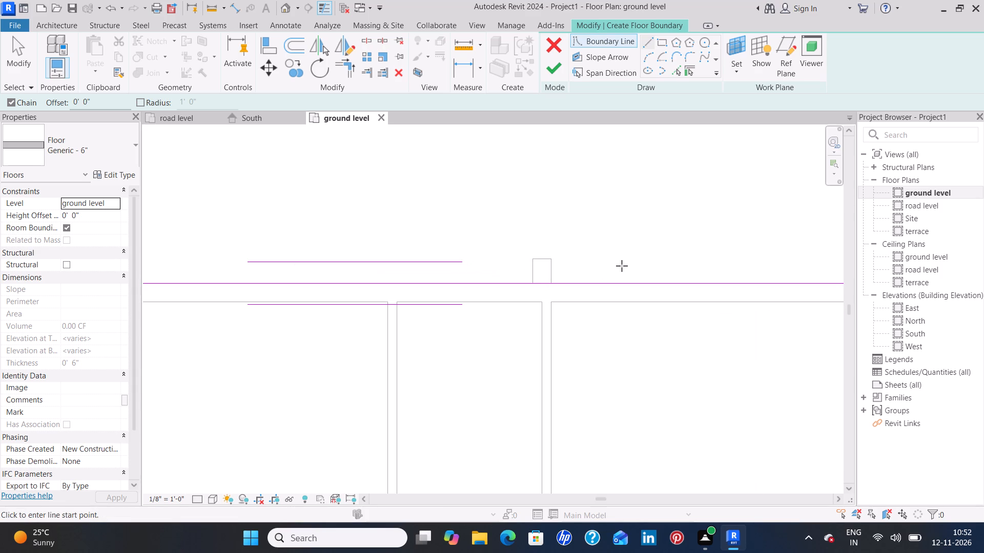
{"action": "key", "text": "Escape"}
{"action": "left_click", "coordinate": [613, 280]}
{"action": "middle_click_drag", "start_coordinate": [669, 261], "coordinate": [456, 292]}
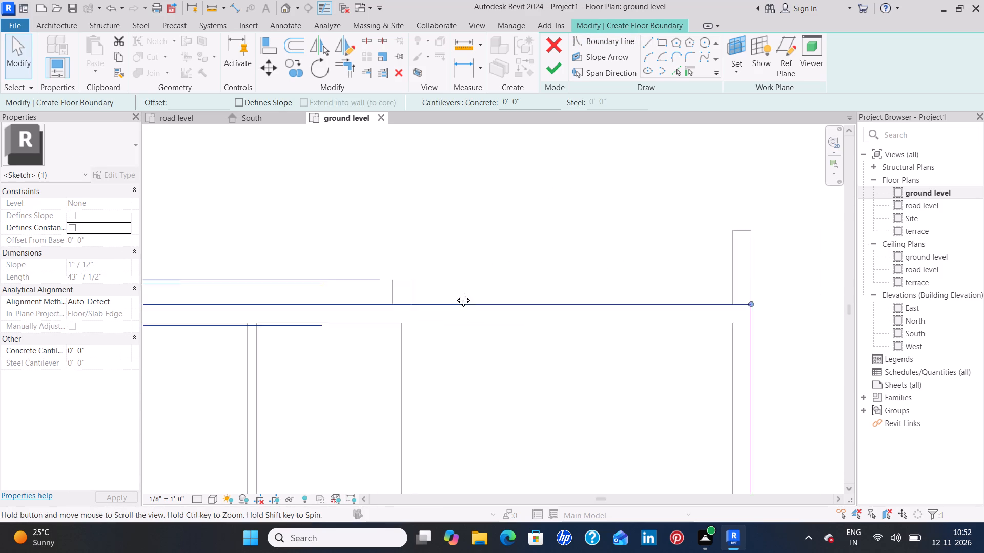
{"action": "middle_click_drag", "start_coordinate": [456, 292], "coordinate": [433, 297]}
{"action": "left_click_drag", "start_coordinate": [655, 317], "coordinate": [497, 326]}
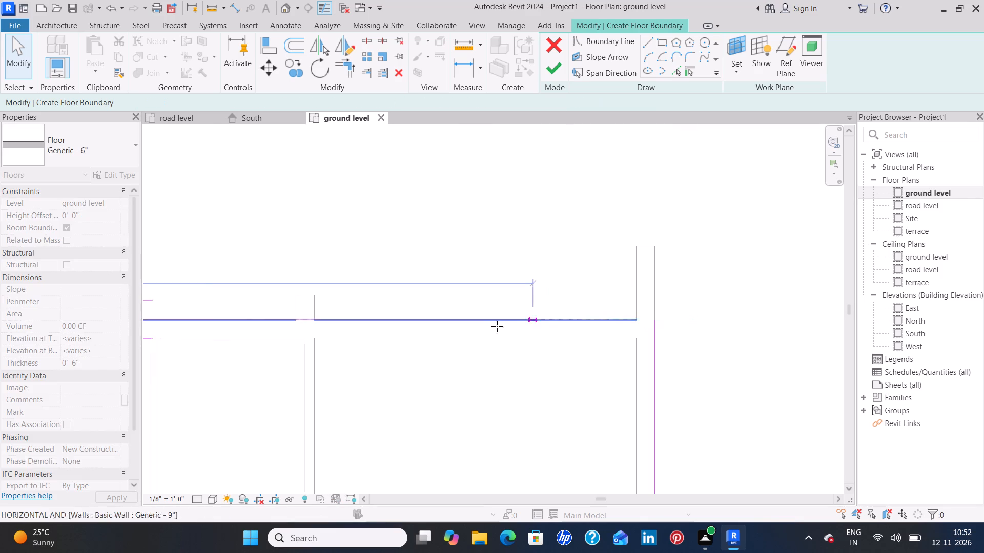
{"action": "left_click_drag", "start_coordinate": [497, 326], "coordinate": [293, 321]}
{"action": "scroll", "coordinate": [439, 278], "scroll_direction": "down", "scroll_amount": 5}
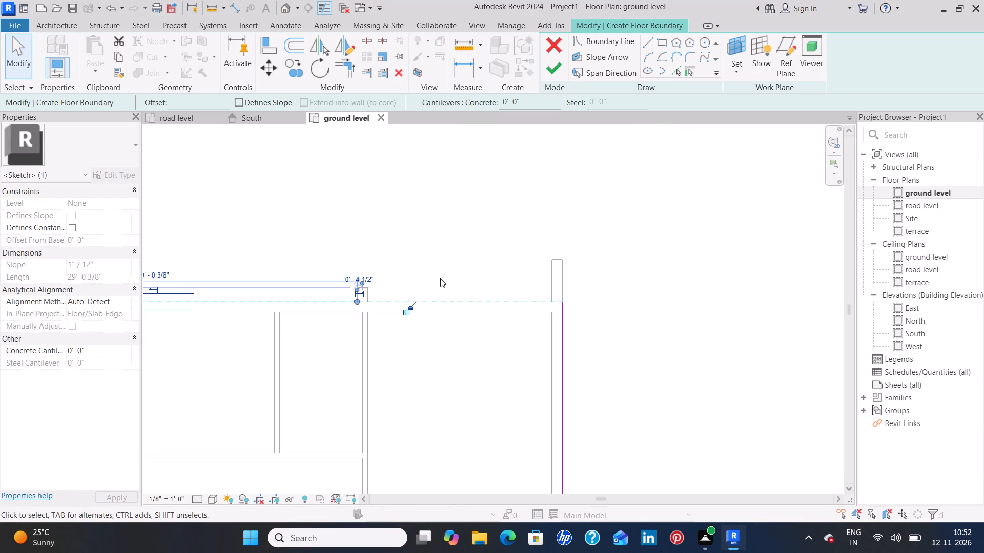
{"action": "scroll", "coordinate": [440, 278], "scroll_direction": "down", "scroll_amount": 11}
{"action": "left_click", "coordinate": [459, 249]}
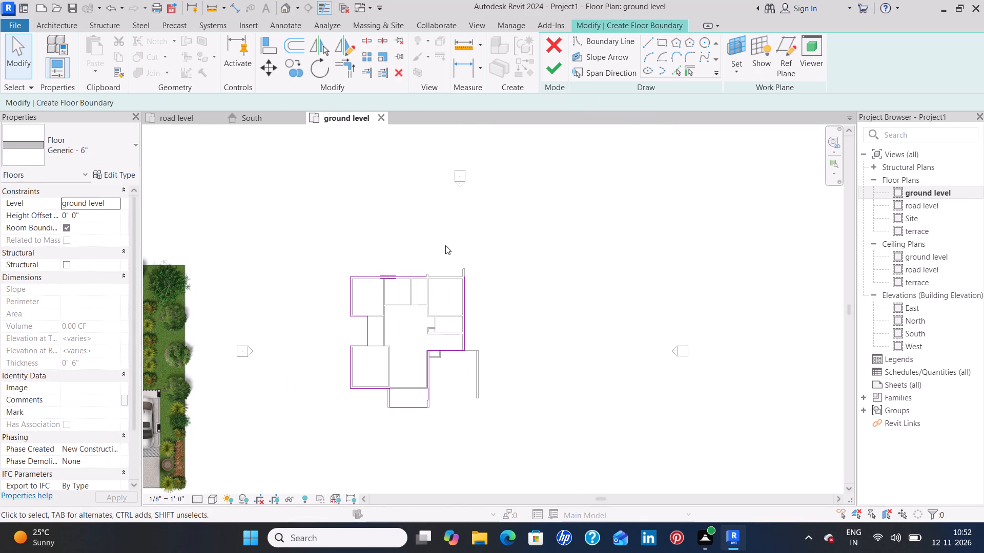
Shorten the north boundary line from its east end to a length of 20' 0".
{"action": "middle_click_drag", "start_coordinate": [419, 245], "coordinate": [737, 323]}
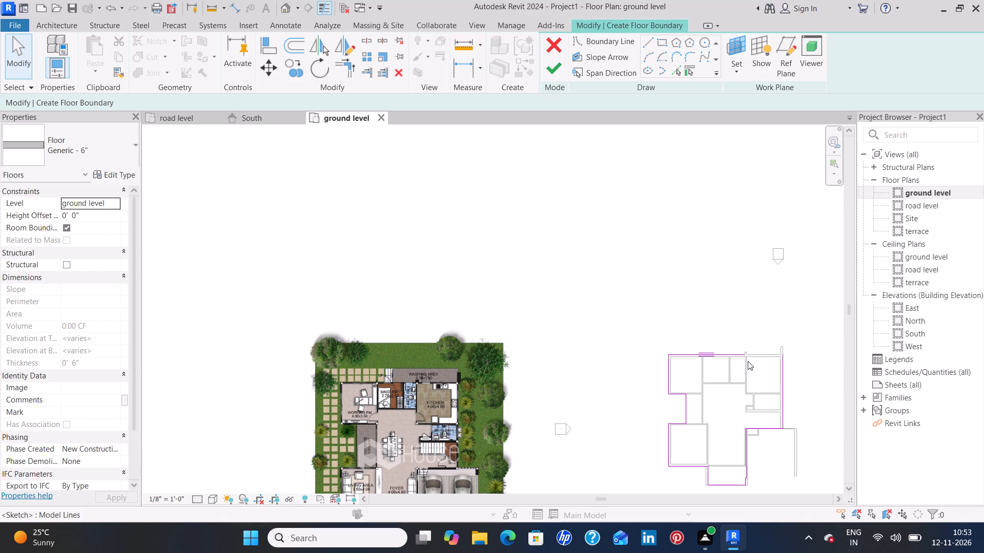
{"action": "scroll", "coordinate": [748, 362], "scroll_direction": "up", "scroll_amount": 14}
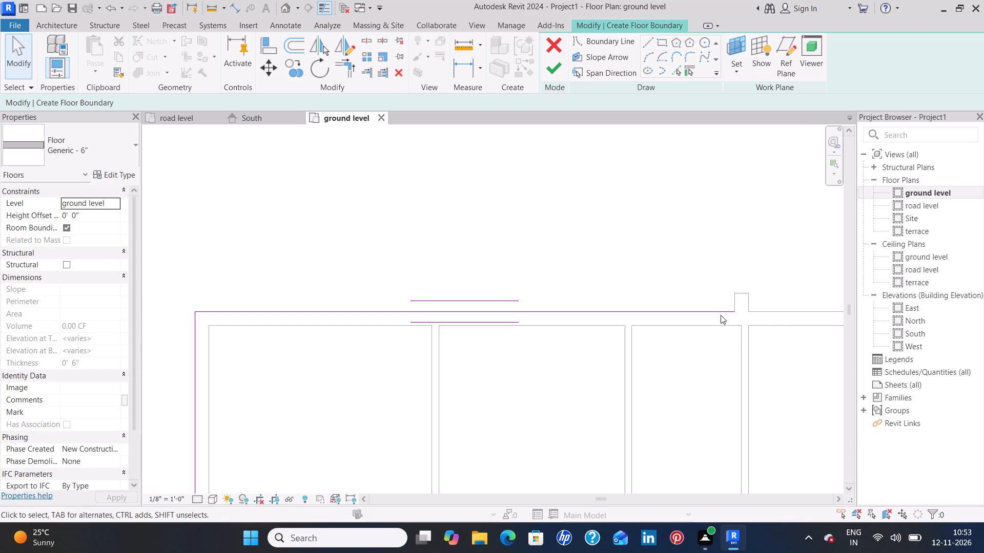
{"action": "left_click", "coordinate": [718, 314]}
{"action": "left_click_drag", "start_coordinate": [732, 310], "coordinate": [573, 314]}
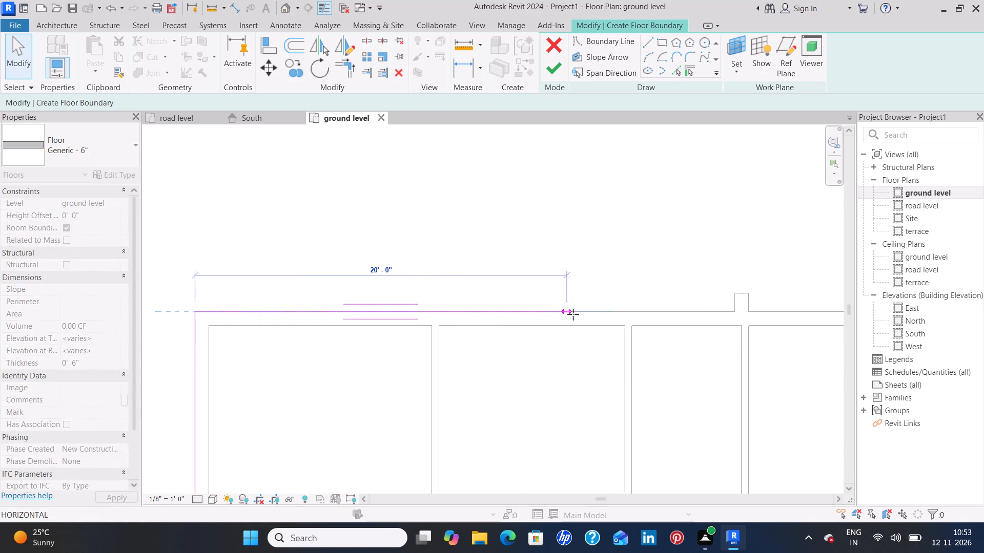
{"action": "left_click_drag", "start_coordinate": [573, 314], "coordinate": [563, 313]}
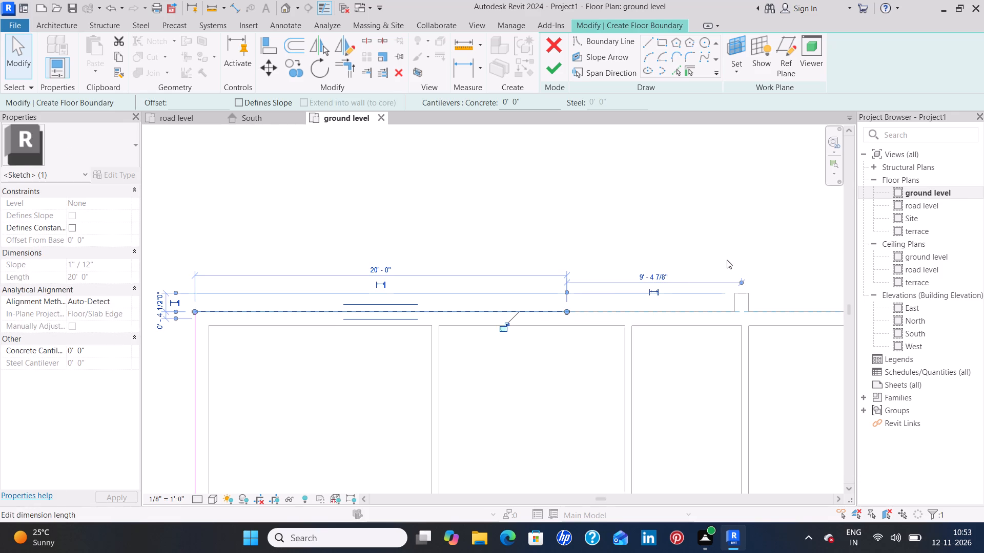
{"action": "scroll", "coordinate": [719, 225], "scroll_direction": "down", "scroll_amount": 9}
{"action": "middle_click_drag", "start_coordinate": [734, 213], "coordinate": [734, 270]}
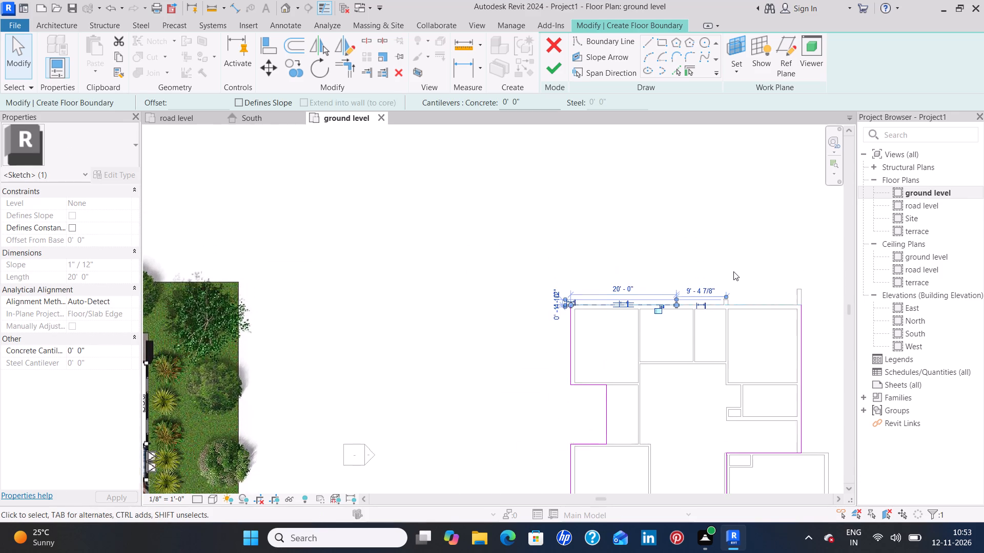
{"action": "left_click", "coordinate": [733, 271]}
Draw the boundary from the shortened line's end 5' 0" north, east to the east wall's outer face, and 5' 0" south to the northeast corner.
{"action": "scroll", "coordinate": [749, 256], "scroll_direction": "down", "scroll_amount": 1}
{"action": "middle_click_drag", "start_coordinate": [749, 255], "coordinate": [754, 289]}
{"action": "scroll", "coordinate": [754, 291], "scroll_direction": "down", "scroll_amount": 3}
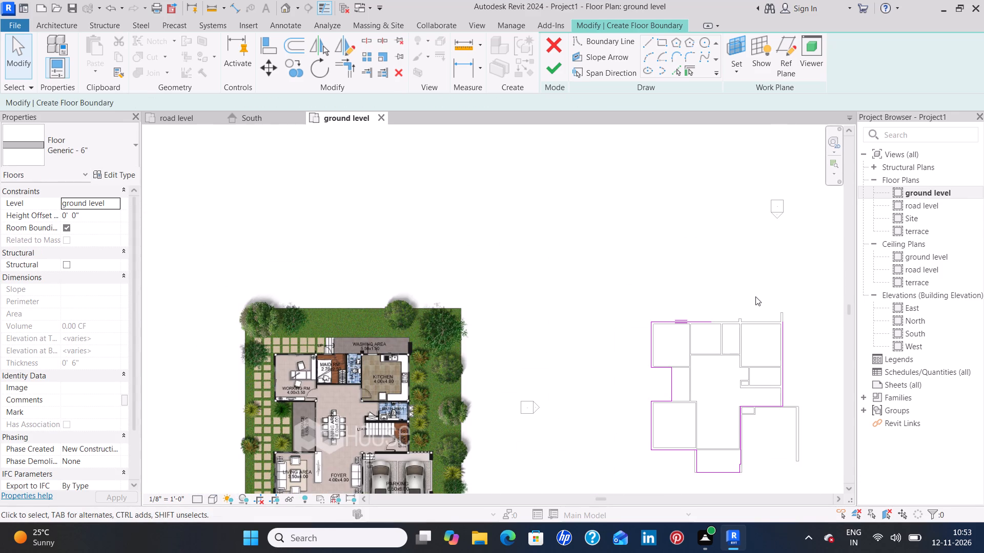
{"action": "scroll", "coordinate": [757, 296], "scroll_direction": "up", "scroll_amount": 7}
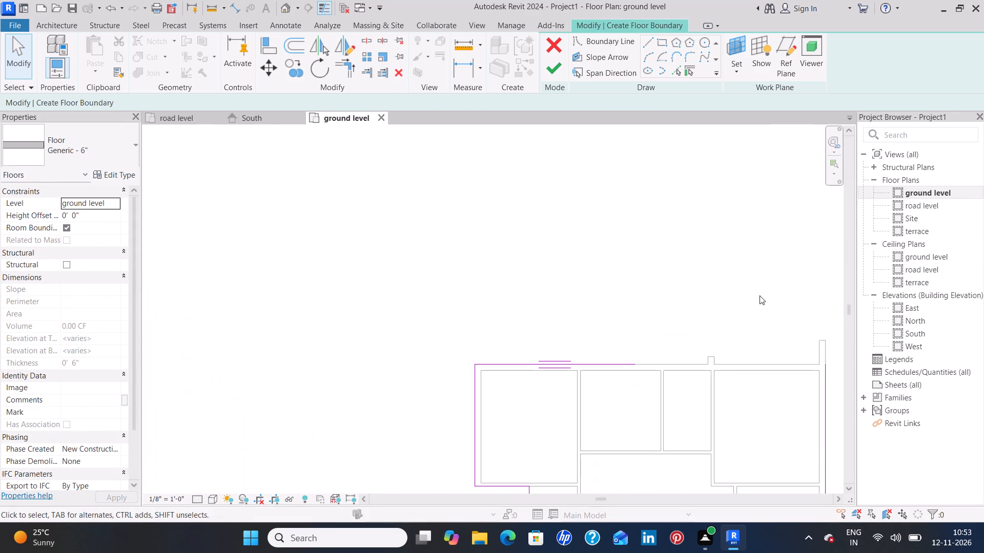
{"action": "scroll", "coordinate": [760, 294], "scroll_direction": "up", "scroll_amount": 3}
{"action": "left_click", "coordinate": [645, 43]}
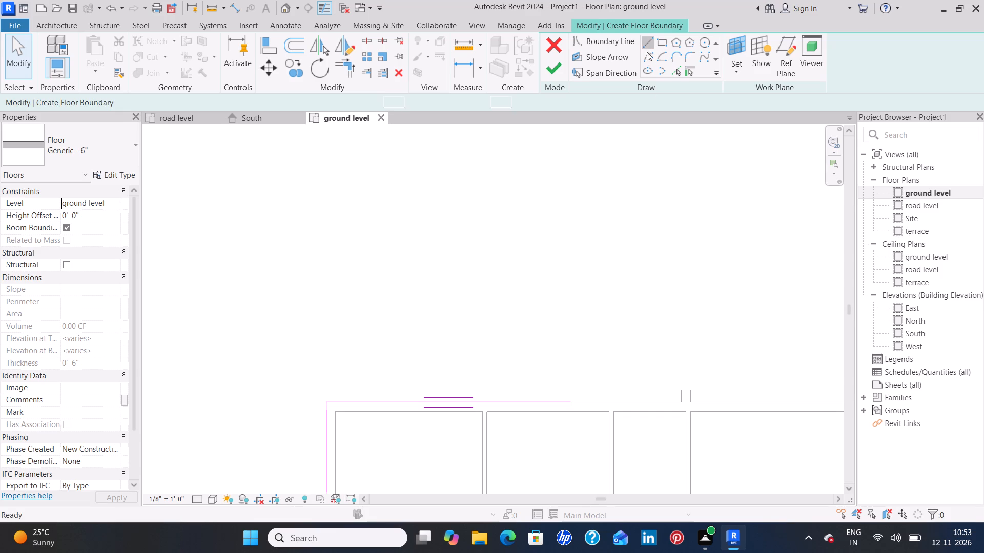
{"action": "left_click", "coordinate": [570, 401]}
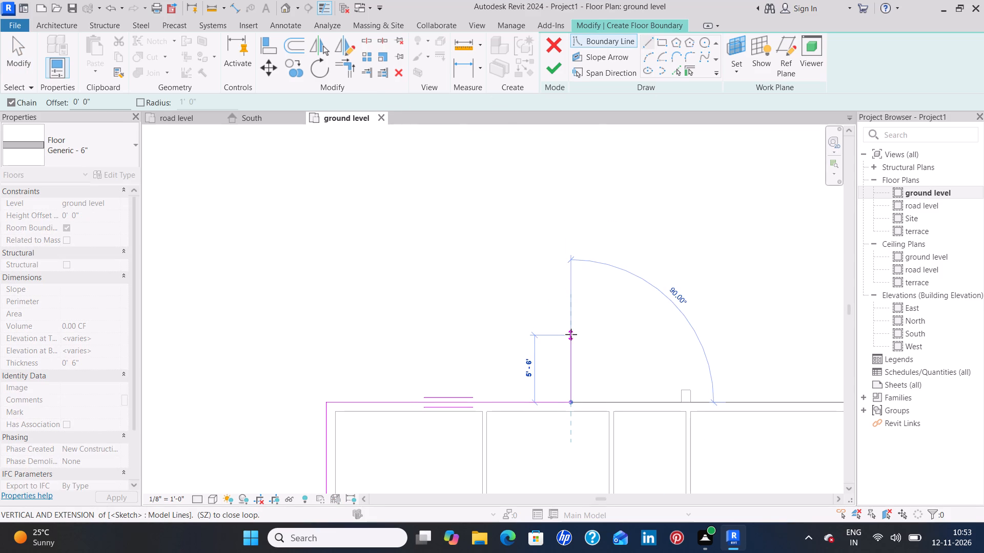
{"action": "left_click", "coordinate": [573, 341]}
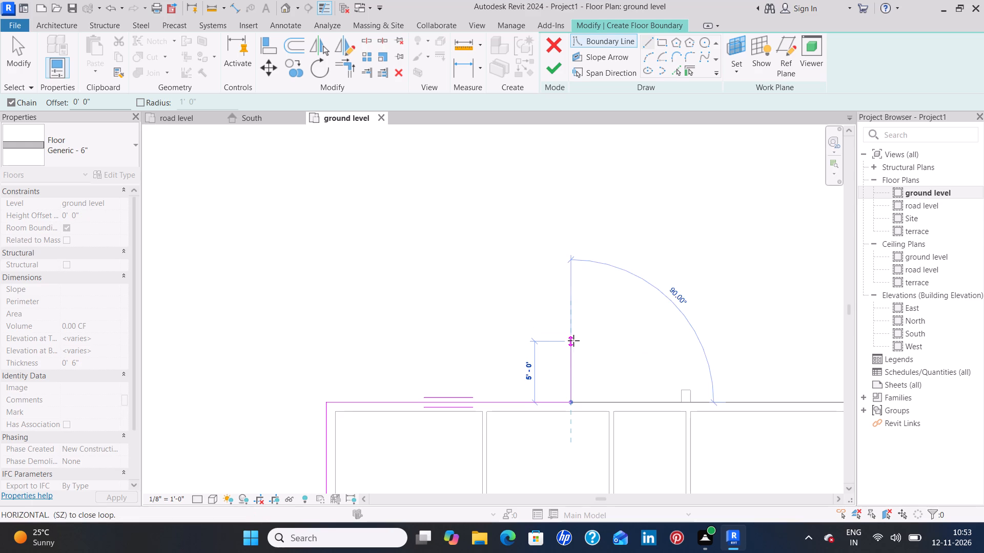
{"action": "middle_click_drag", "start_coordinate": [732, 346], "coordinate": [499, 344]}
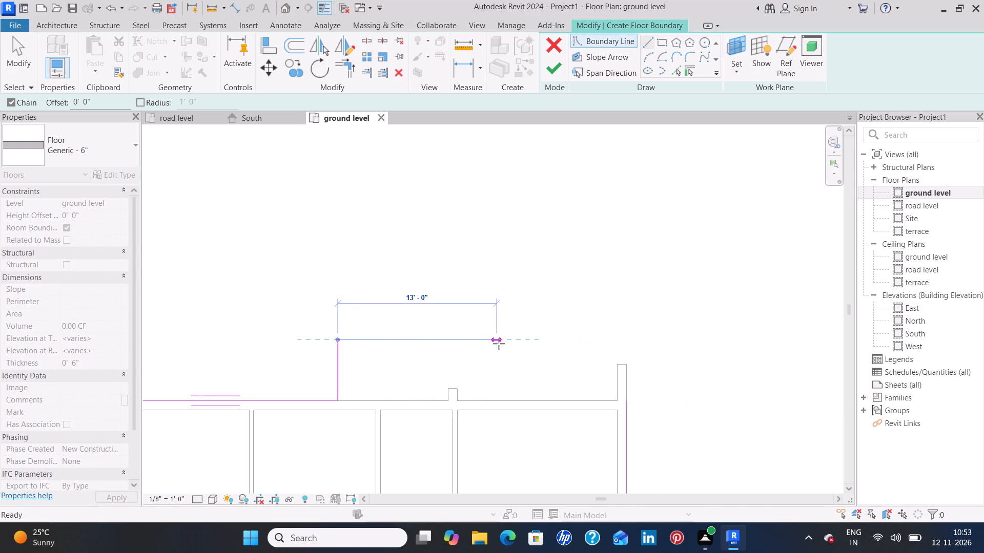
{"action": "left_click", "coordinate": [626, 346]}
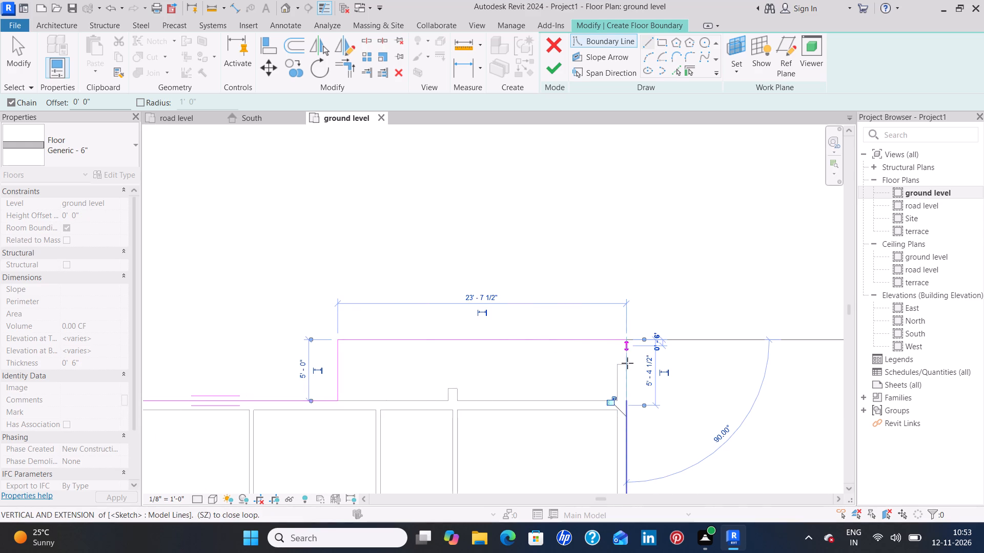
{"action": "left_click", "coordinate": [625, 400]}
{"action": "key", "text": "Escape"}
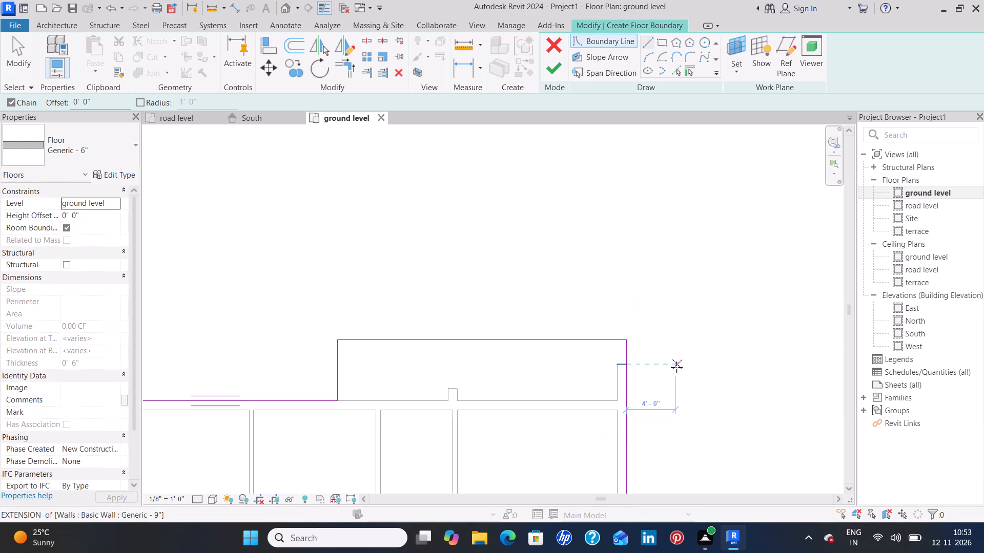
{"action": "key", "text": "Escape"}
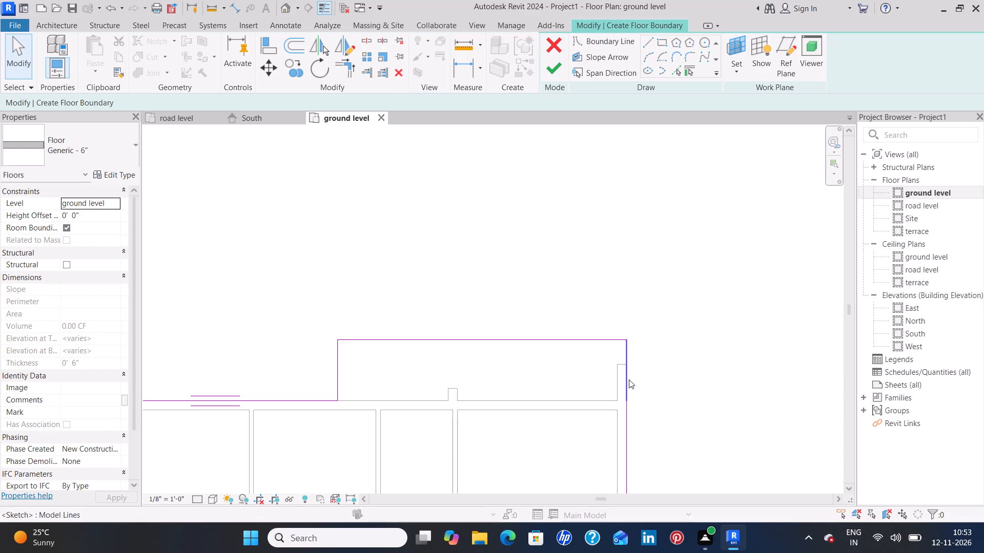
Delete the short 5' 0" east segment and extend the long east boundary line north to meet the projection's north edge.
{"action": "left_click", "coordinate": [629, 379]}
{"action": "key", "text": "Delete"}
{"action": "left_click", "coordinate": [627, 405]}
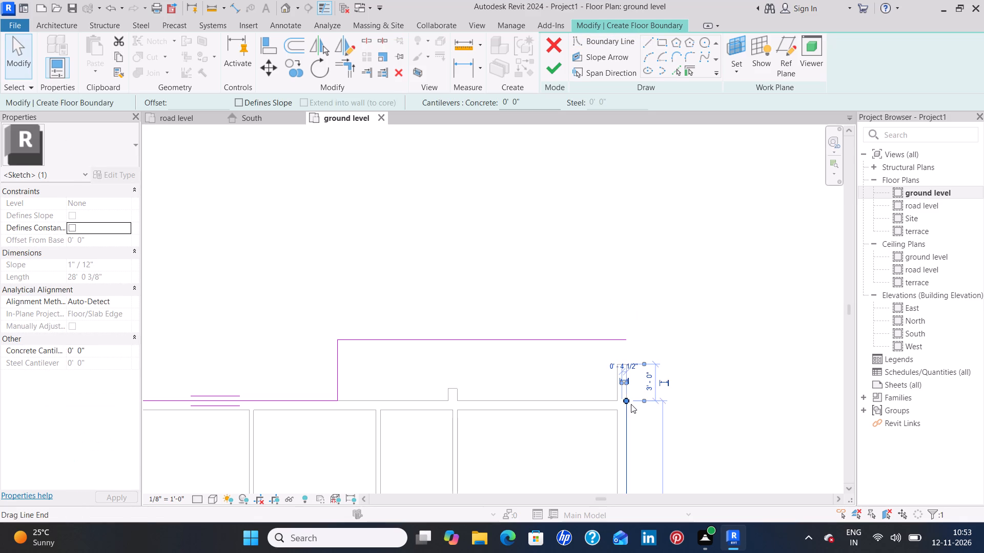
{"action": "left_click_drag", "start_coordinate": [625, 399], "coordinate": [626, 360]}
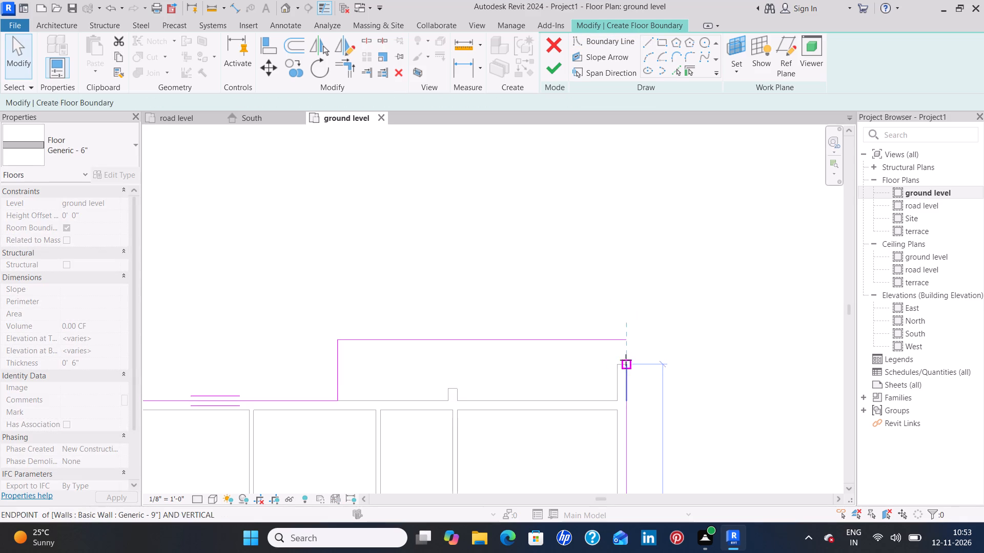
{"action": "left_click_drag", "start_coordinate": [626, 360], "coordinate": [627, 343]}
{"action": "left_click", "coordinate": [696, 324]}
Finish the boundary sketch to create the Generic - 6" floor on the ground level.
{"action": "scroll", "coordinate": [693, 324], "scroll_direction": "down", "scroll_amount": 5}
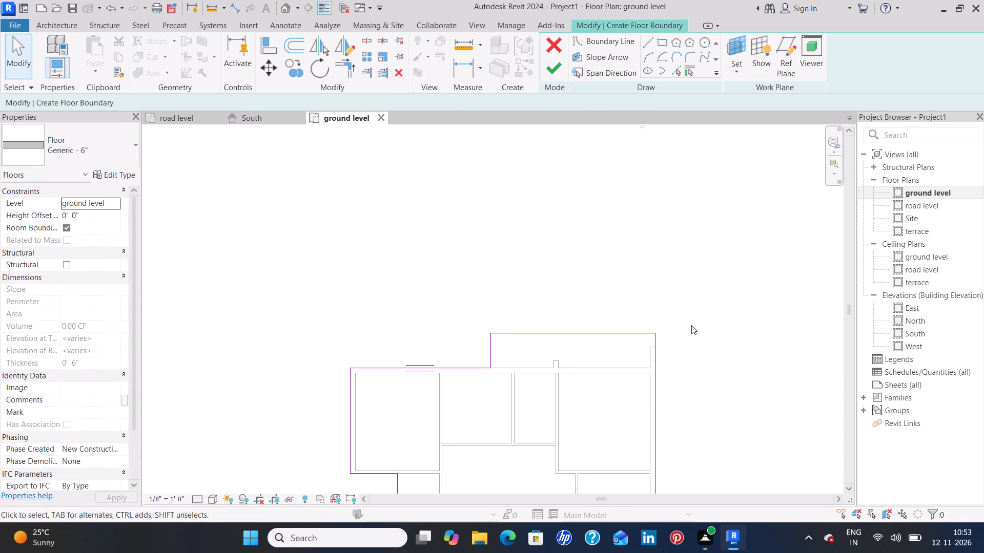
{"action": "middle_click_drag", "start_coordinate": [719, 379], "coordinate": [726, 239]}
{"action": "scroll", "coordinate": [726, 238], "scroll_direction": "down", "scroll_amount": 6}
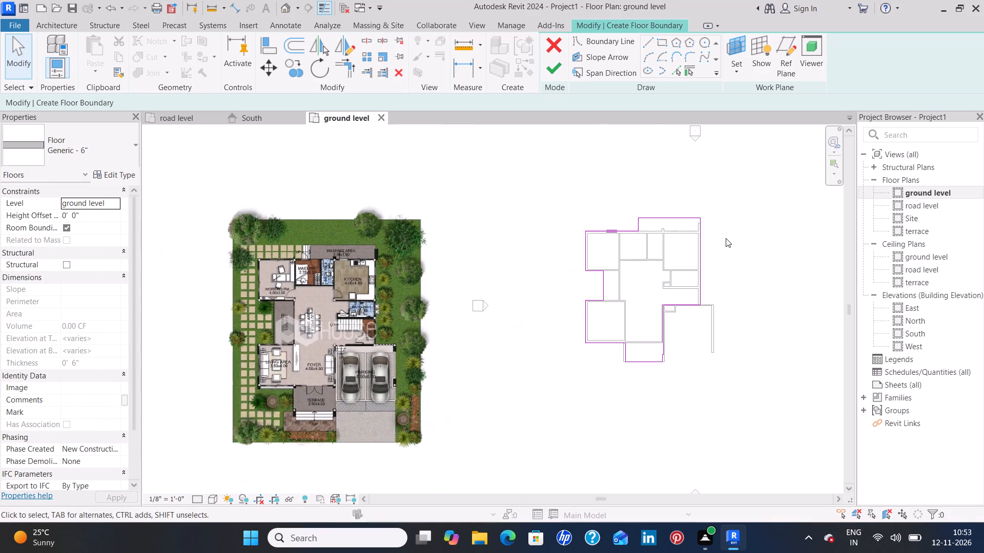
{"action": "scroll", "coordinate": [726, 238], "scroll_direction": "down", "scroll_amount": 1}
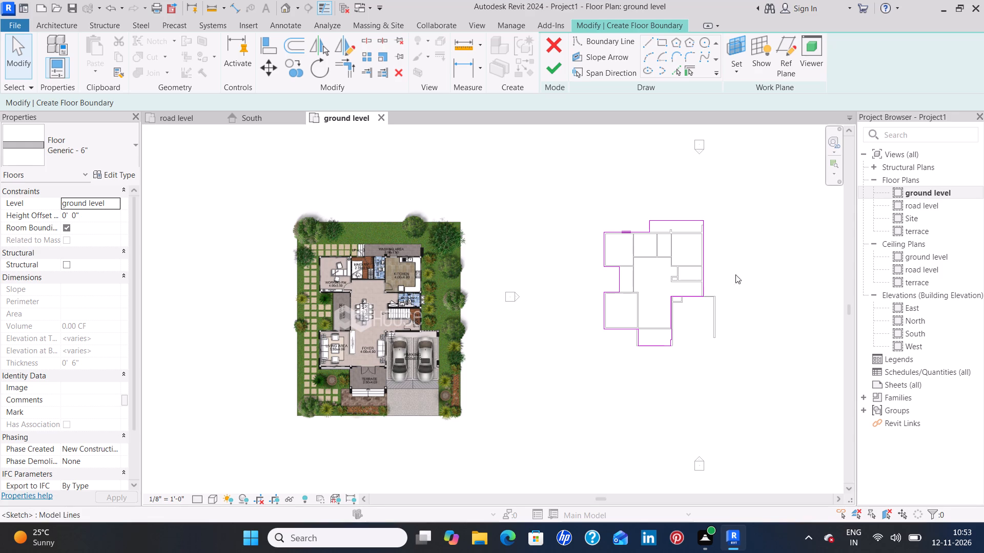
{"action": "left_click", "coordinate": [550, 72]}
{"action": "left_click", "coordinate": [794, 219]}
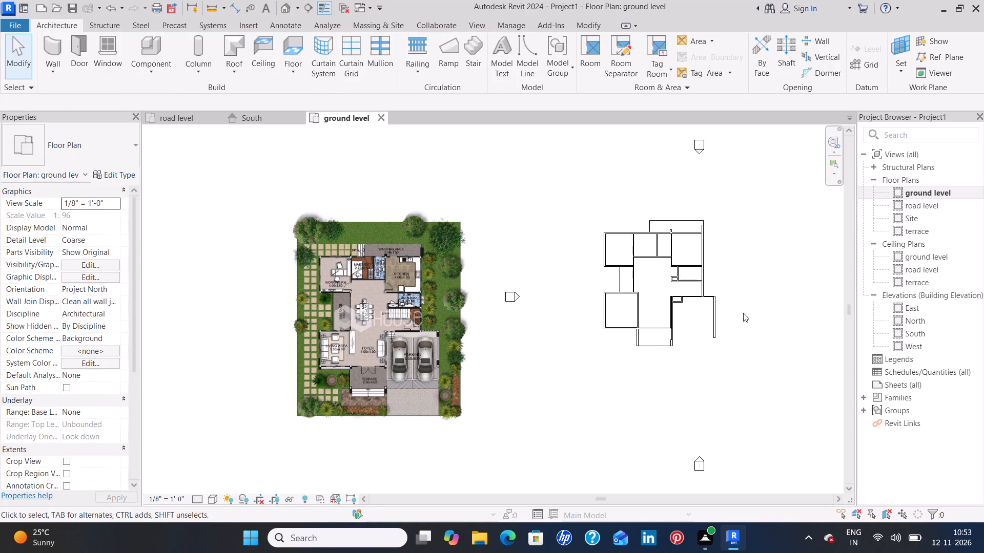
Open the default 3D view, change its visual style to show shaded surfaces, and inspect the floor and walls from several sides.
{"action": "left_click", "coordinate": [284, 5]}
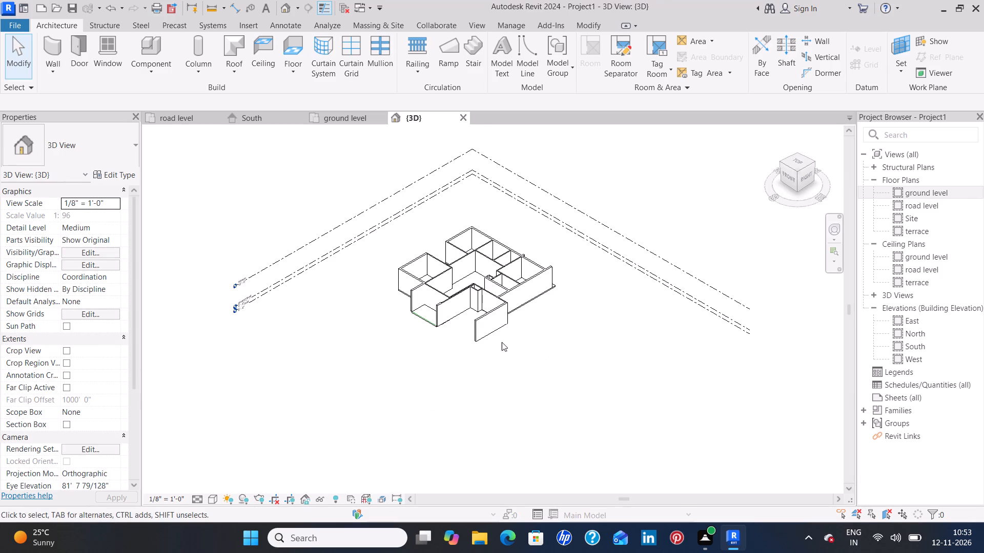
{"action": "scroll", "coordinate": [499, 337], "scroll_direction": "up", "scroll_amount": 5}
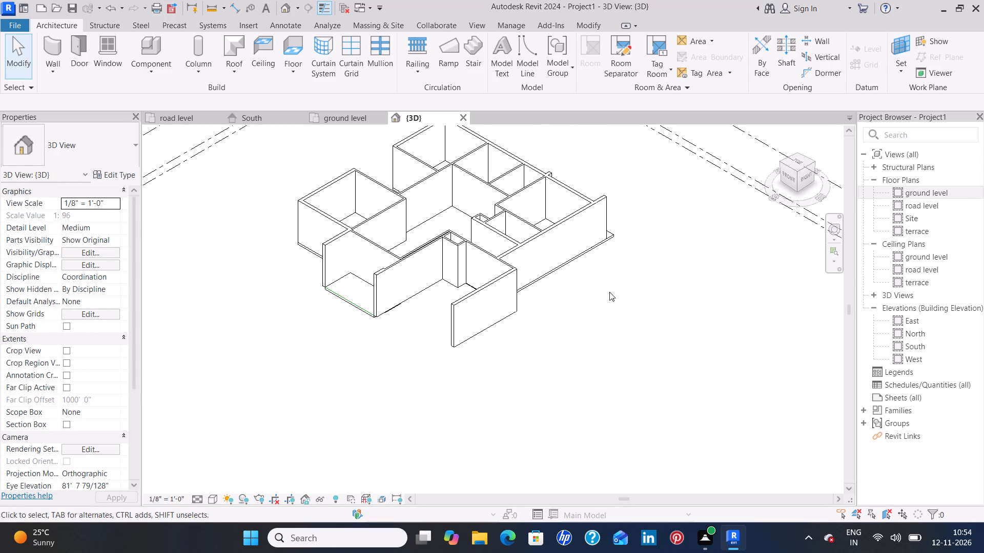
{"action": "middle_click_drag", "start_coordinate": [603, 295], "coordinate": [618, 342], "text": "shift"}
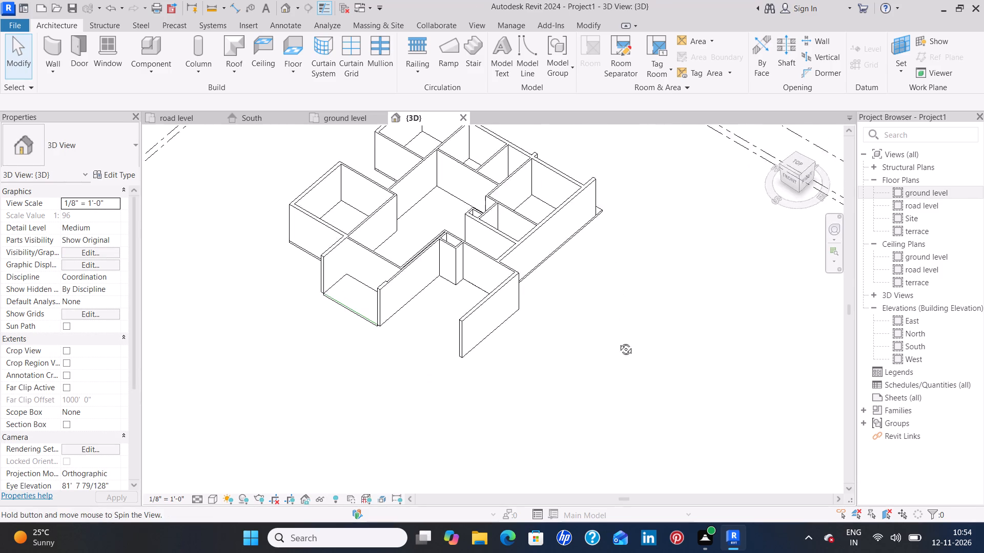
{"action": "middle_click_drag", "start_coordinate": [618, 342], "coordinate": [623, 356], "text": "shift"}
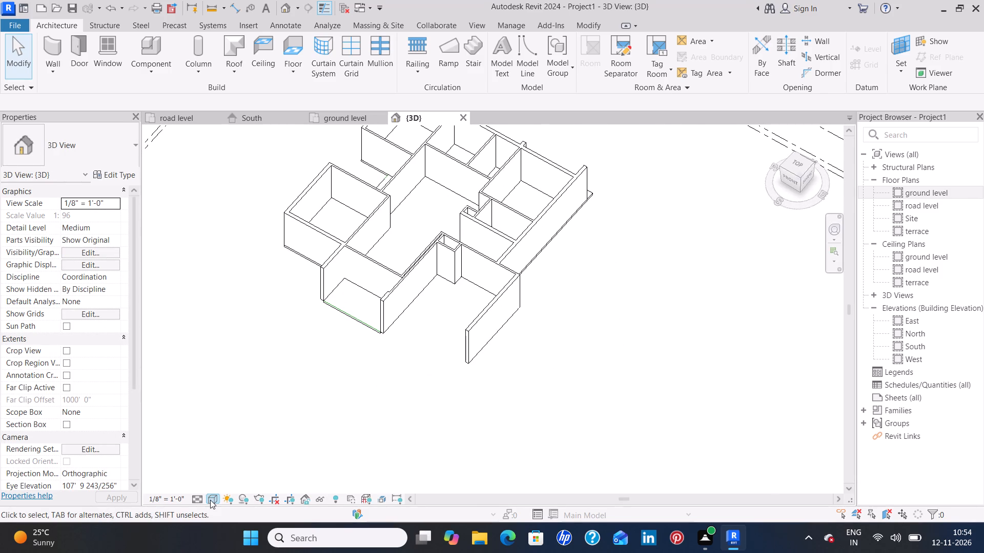
{"action": "left_click", "coordinate": [210, 500]}
{"action": "left_click", "coordinate": [224, 483]}
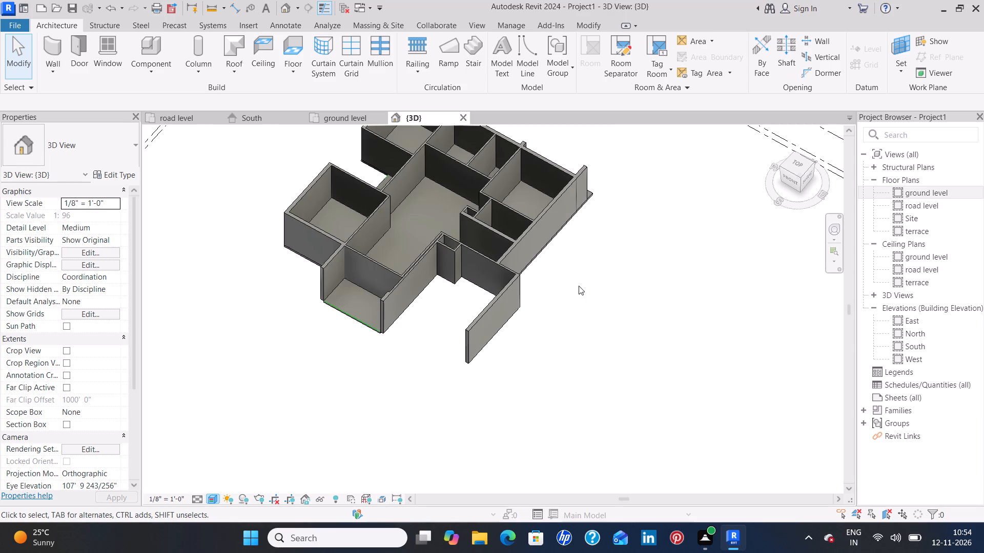
{"action": "middle_click_drag", "start_coordinate": [579, 286], "coordinate": [631, 263]}
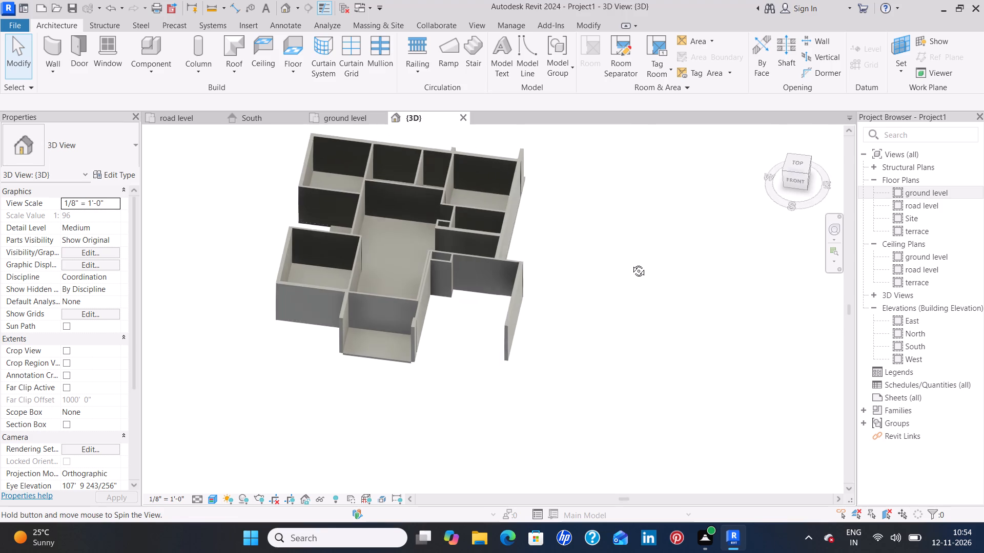
{"action": "middle_click_drag", "start_coordinate": [631, 263], "coordinate": [454, 302]}
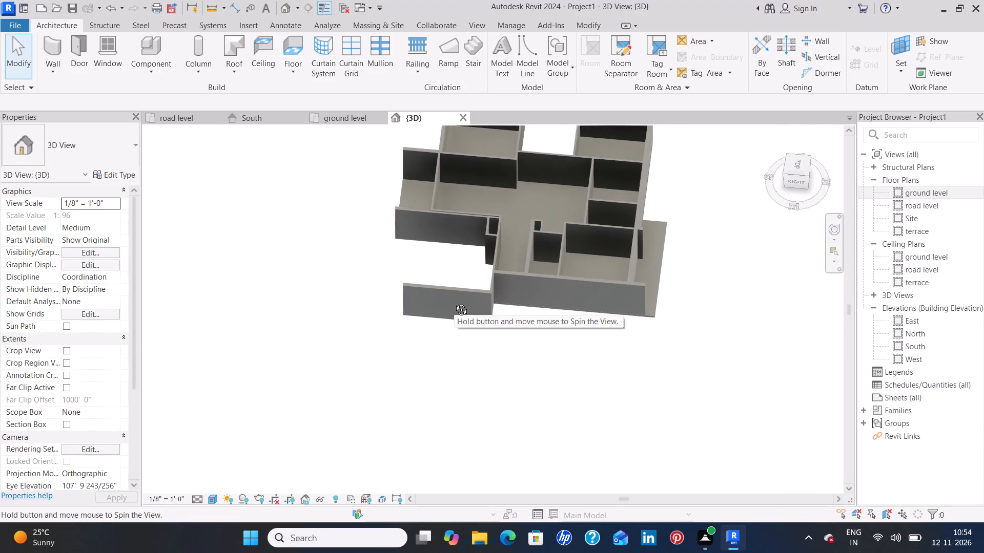
{"action": "middle_click_drag", "start_coordinate": [454, 302], "coordinate": [629, 311]}
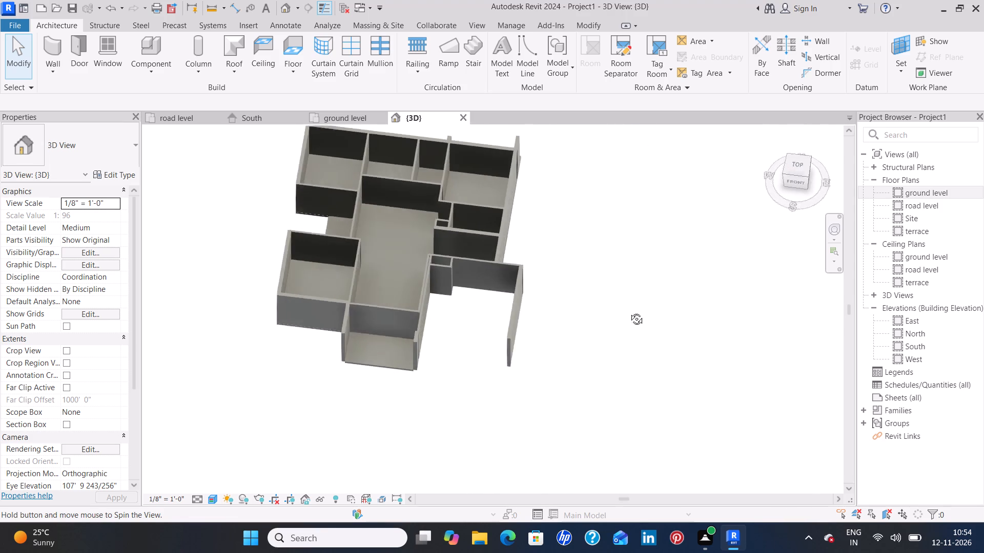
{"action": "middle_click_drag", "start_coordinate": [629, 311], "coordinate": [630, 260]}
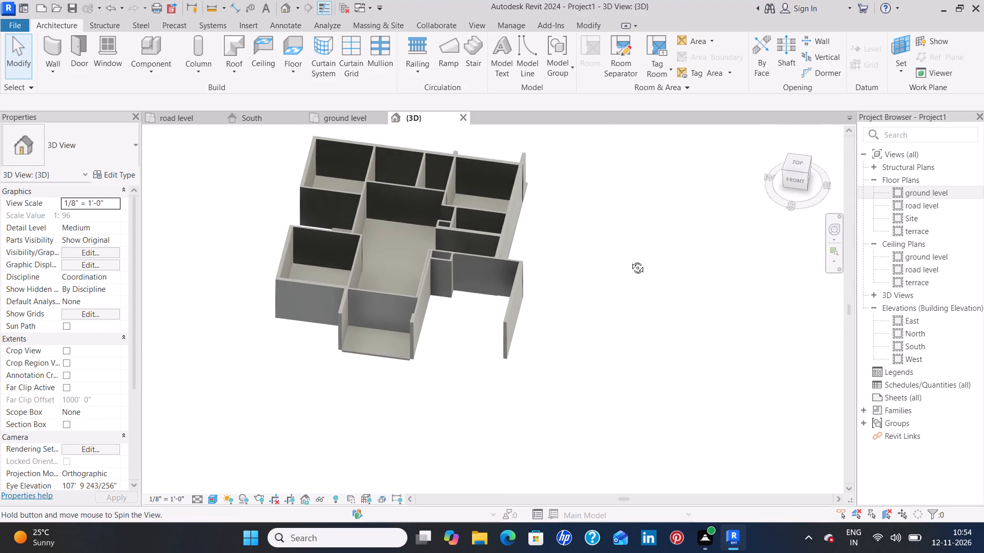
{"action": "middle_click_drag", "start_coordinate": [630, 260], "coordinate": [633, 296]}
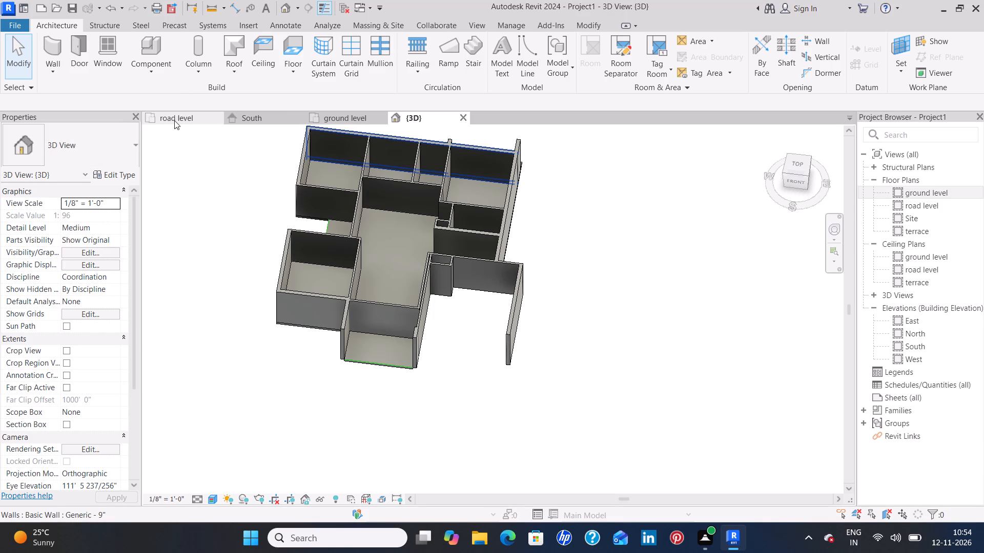
In the ground level plan, set the base constraint of the parking's east wall, both small-enclosure walls and the long 4.5" west wall to road level.
{"action": "left_click", "coordinate": [357, 120]}
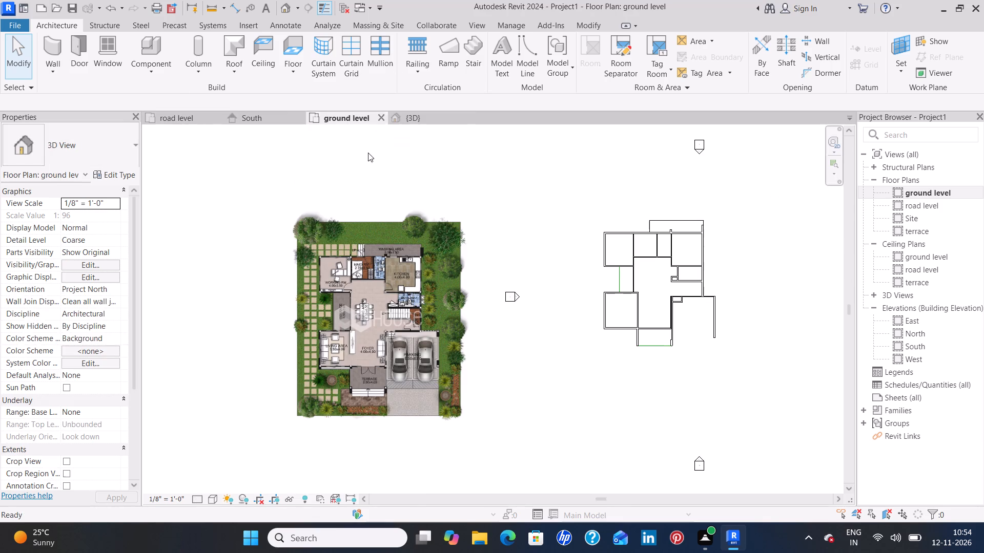
{"action": "scroll", "coordinate": [770, 324], "scroll_direction": "up", "scroll_amount": 9}
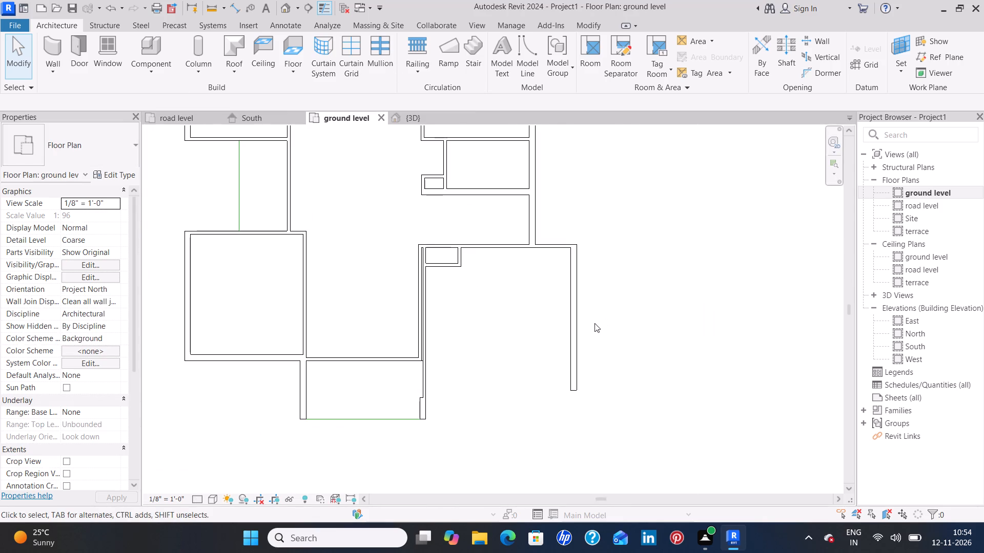
{"action": "left_click", "coordinate": [566, 329]}
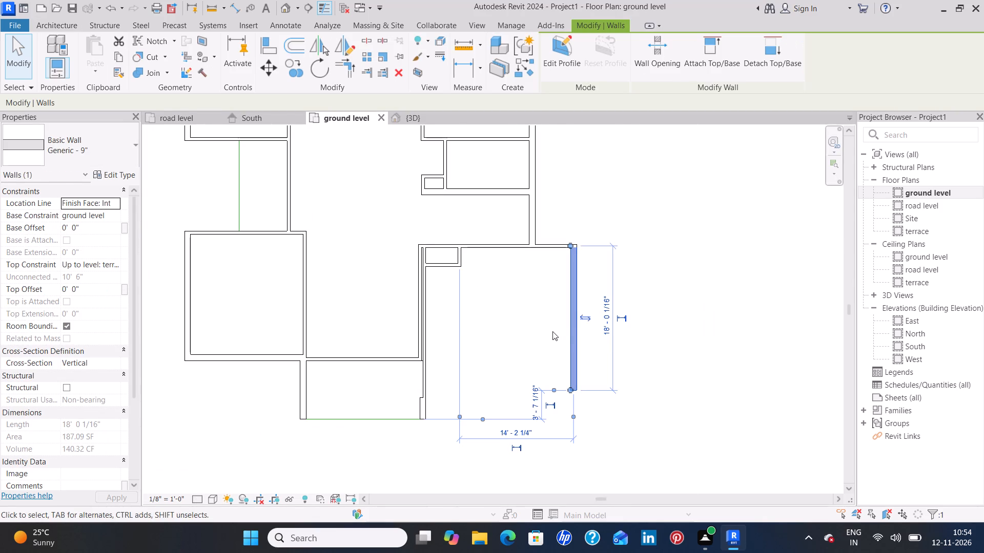
{"action": "left_click", "coordinate": [459, 258], "text": "ctrl"}
{"action": "left_click", "coordinate": [449, 268], "text": "ctrl"}
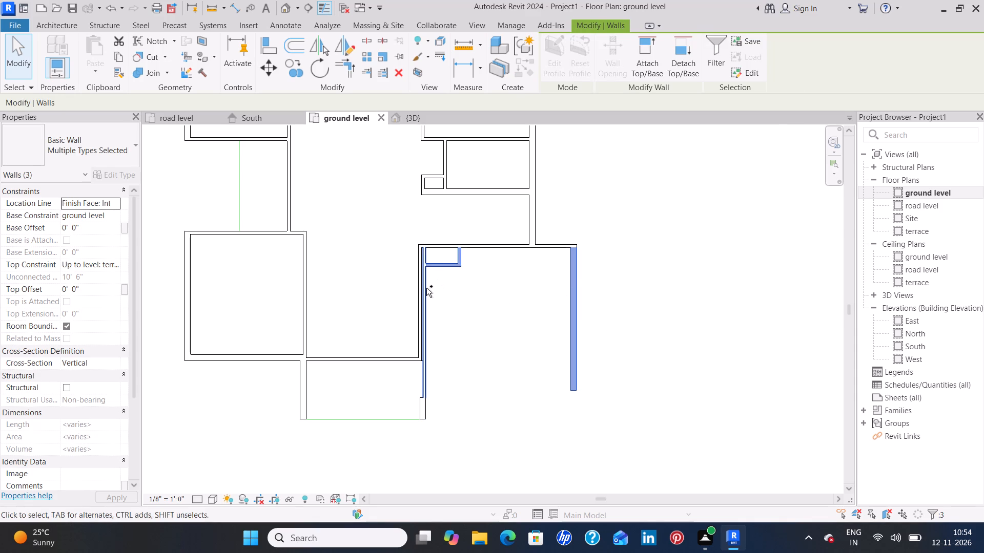
{"action": "left_click", "coordinate": [426, 288], "text": "ctrl"}
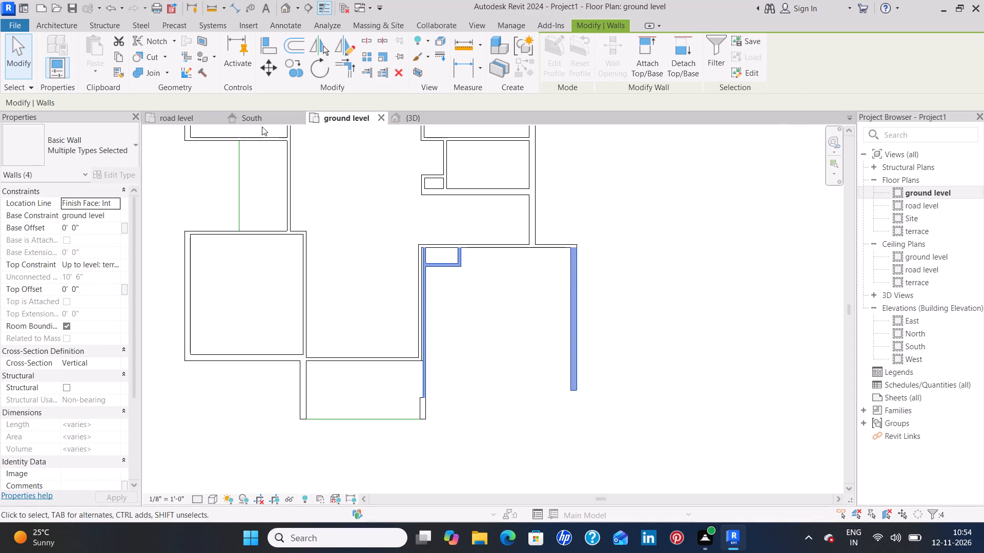
{"action": "left_click", "coordinate": [116, 217]}
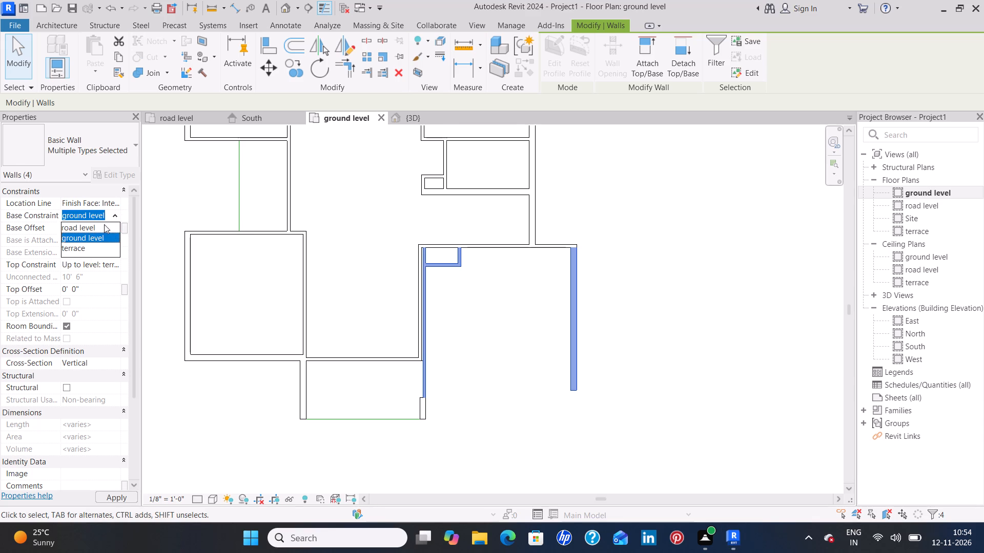
{"action": "left_click", "coordinate": [104, 227]}
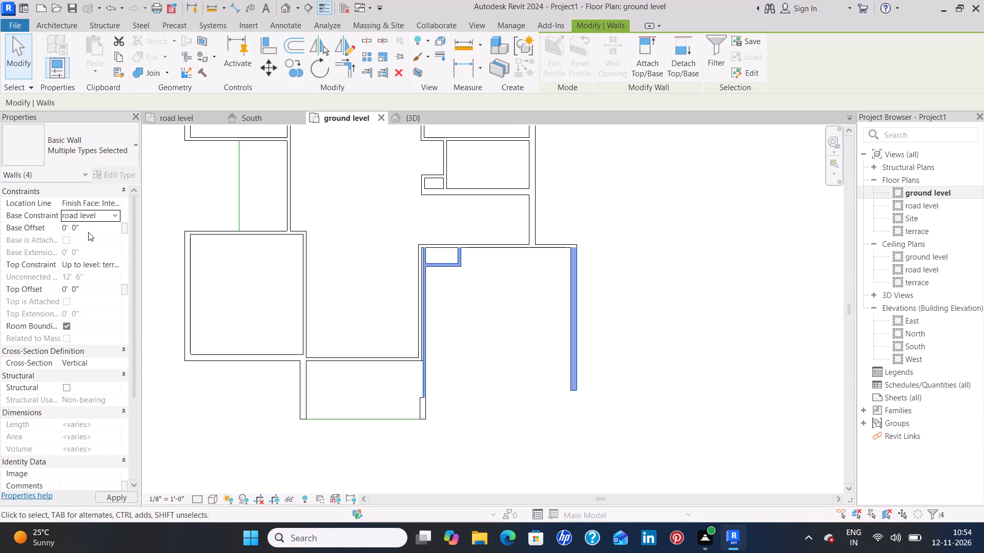
Set the four selected parking walls' top constraint to Unconnected with a height of 5' 0".
{"action": "left_click", "coordinate": [117, 265]}
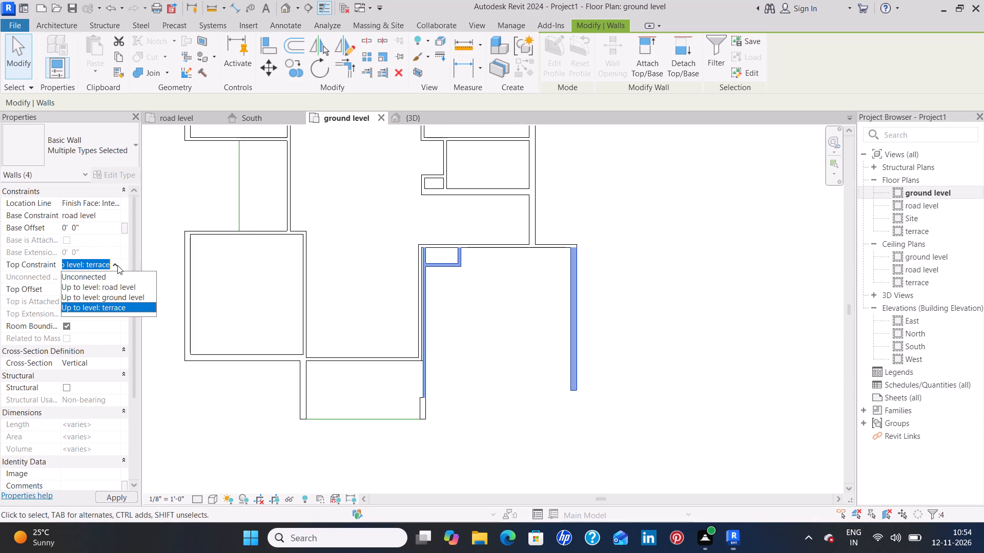
{"action": "left_click", "coordinate": [109, 281]}
{"action": "left_click", "coordinate": [96, 278]}
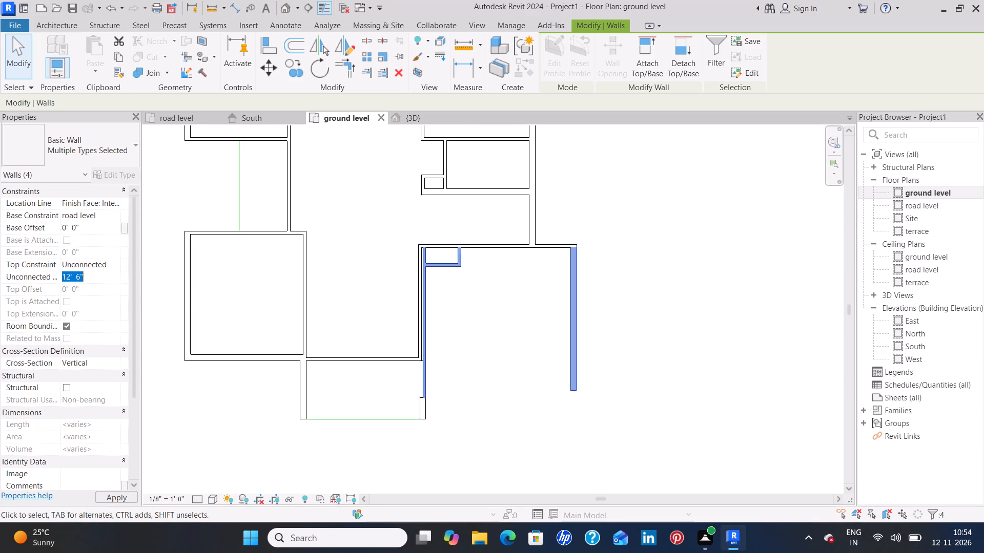
{"action": "key", "text": "BackSpace"}
{"action": "type", "text": "5'"}
{"action": "key", "text": "Return"}
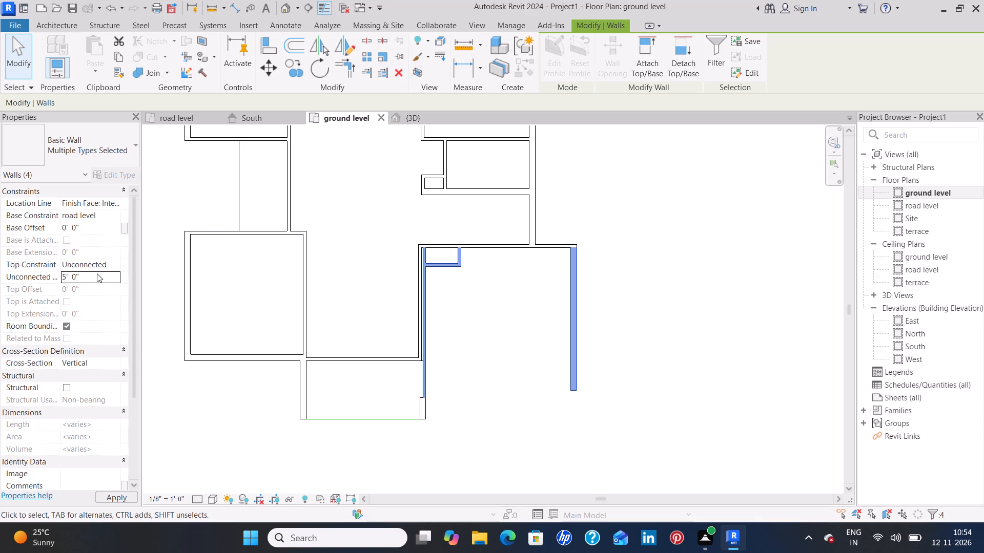
{"action": "left_click", "coordinate": [104, 497]}
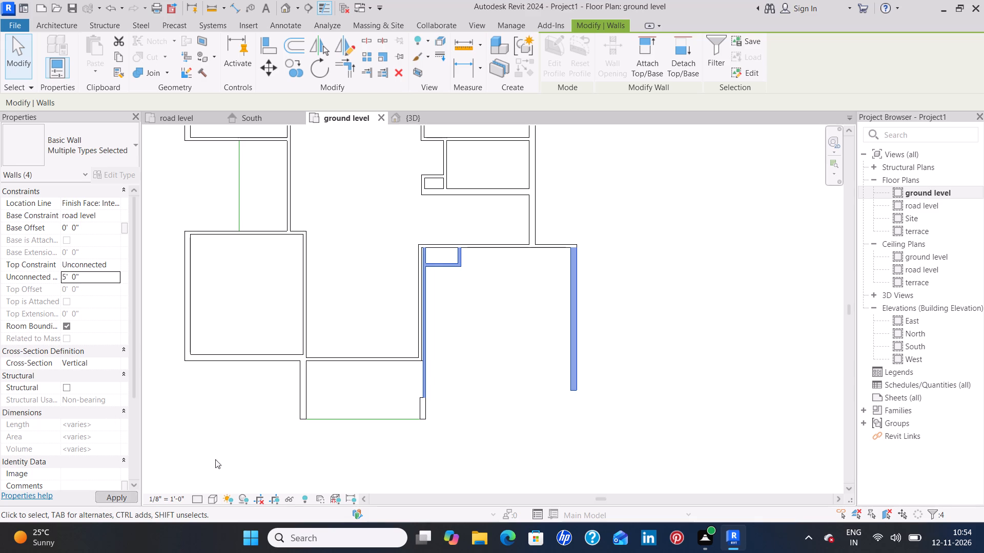
{"action": "left_click", "coordinate": [228, 444]}
Nudge the long 4.5" wall on the parking's west side toward the adjoining house wall, correcting with small moves east and north.
{"action": "scroll", "coordinate": [447, 255], "scroll_direction": "up", "scroll_amount": 5}
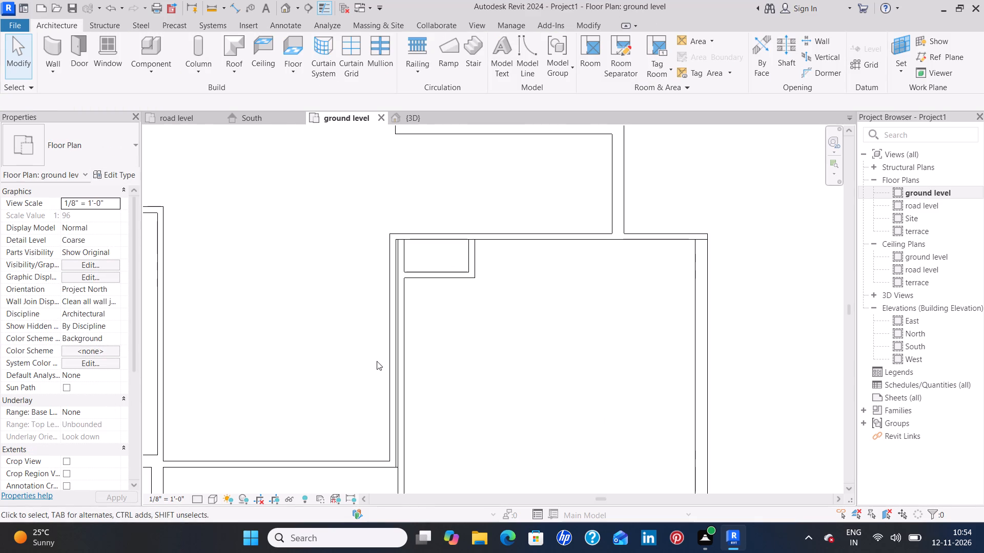
{"action": "left_click", "coordinate": [403, 355]}
{"action": "scroll", "coordinate": [444, 337], "scroll_direction": "up", "scroll_amount": 3}
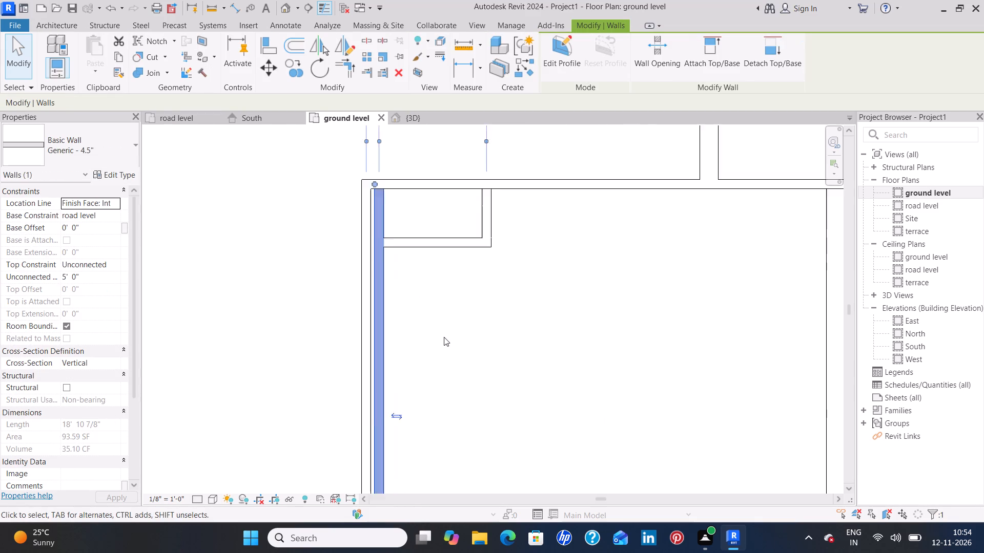
{"action": "scroll", "coordinate": [444, 337], "scroll_direction": "up", "scroll_amount": 1}
{"action": "key", "text": "Left"}
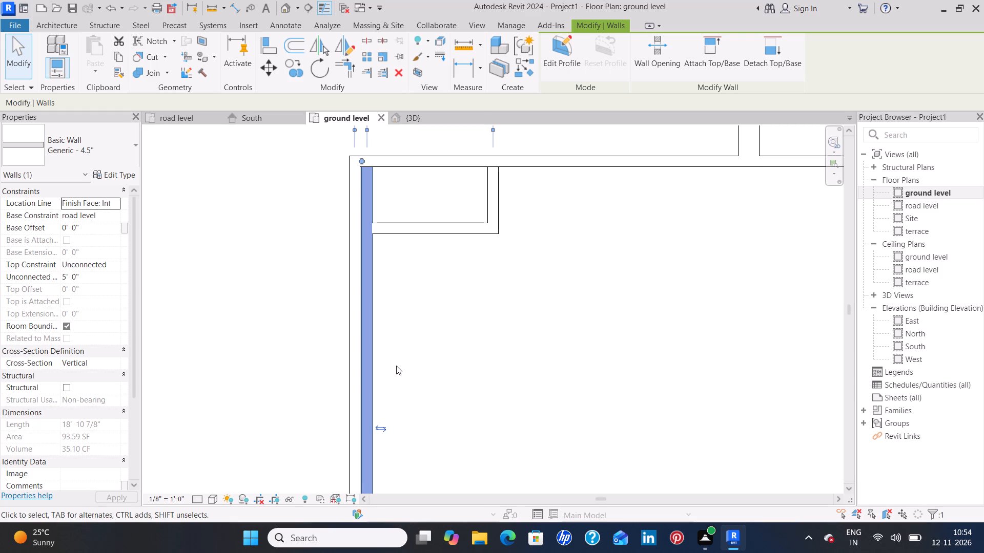
{"action": "key", "text": "Left"}
{"action": "key", "text": "Down"}
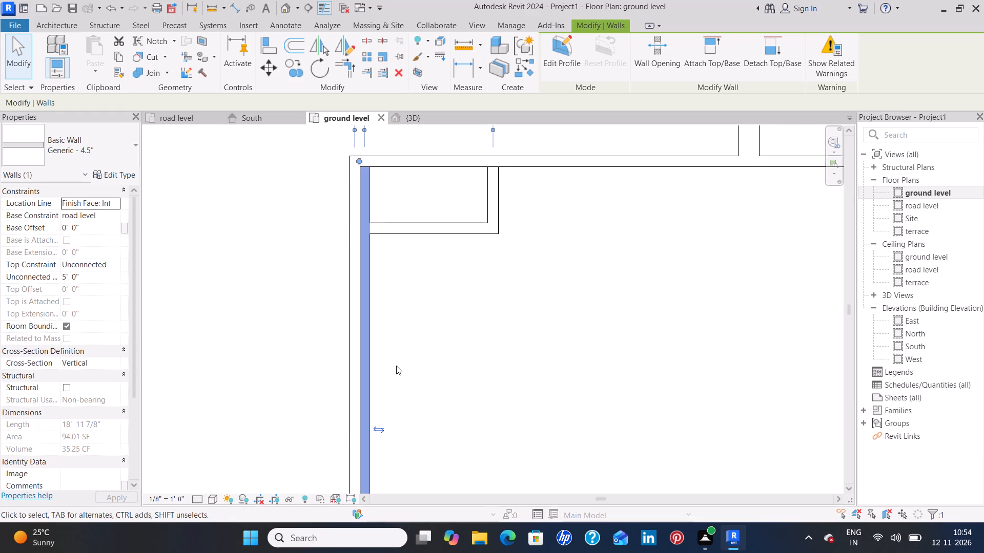
{"action": "key", "text": "Right"}
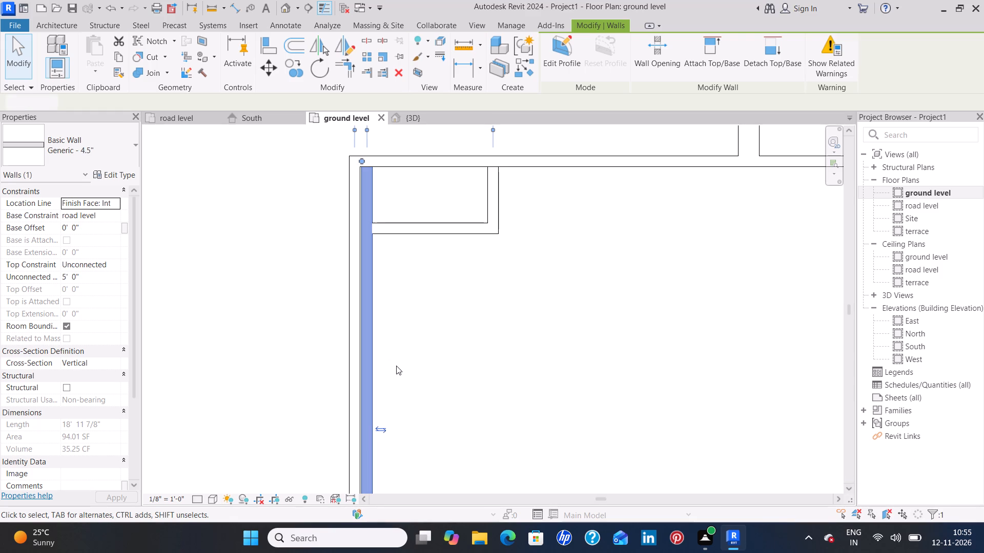
{"action": "key", "text": "Up"}
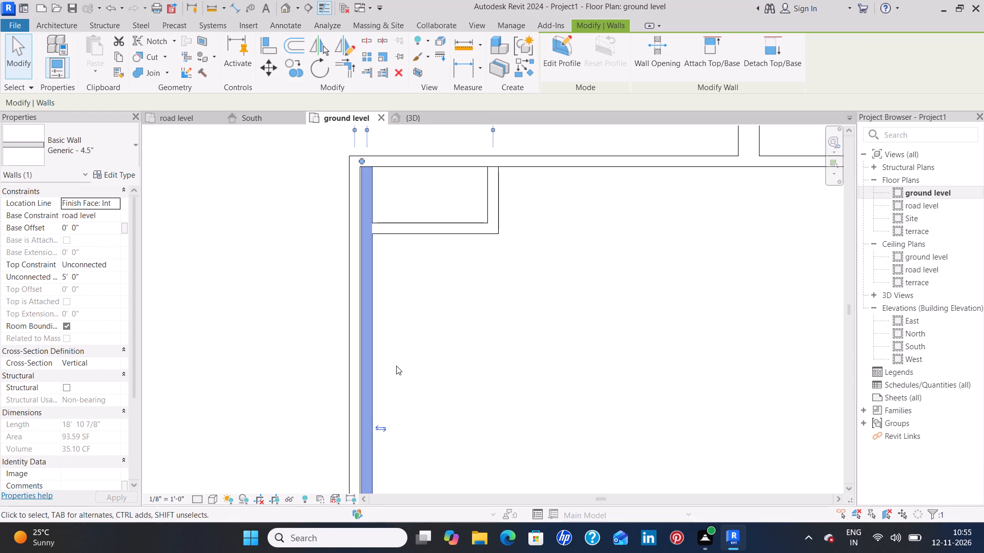
{"action": "key", "text": "Up"}
Nudge the long 4.5" parking wall west in finer increments to narrow its gap to the adjoining house wall.
{"action": "scroll", "coordinate": [353, 373], "scroll_direction": "up", "scroll_amount": 13}
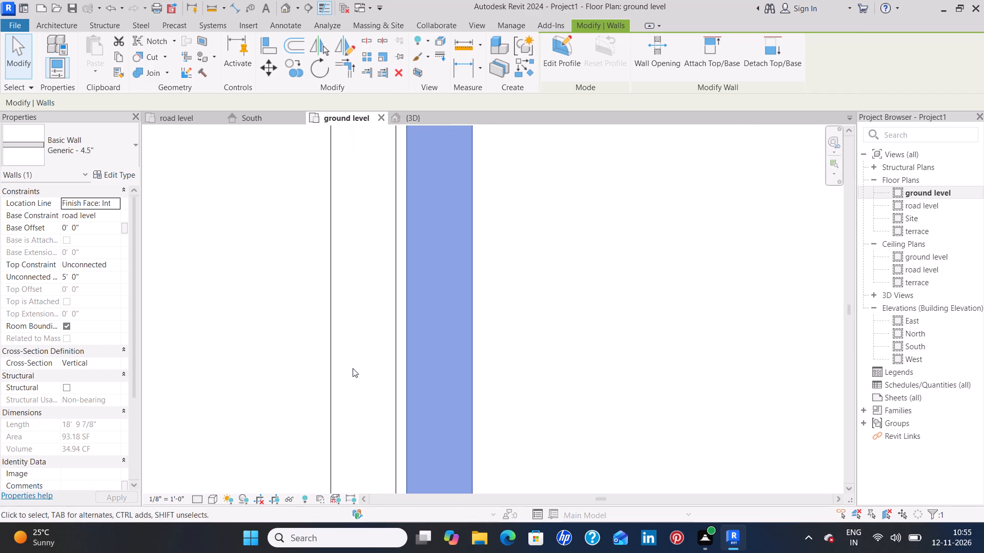
{"action": "scroll", "coordinate": [353, 368], "scroll_direction": "up", "scroll_amount": 1}
{"action": "key", "text": "Left"}
{"action": "key", "text": "Left"}
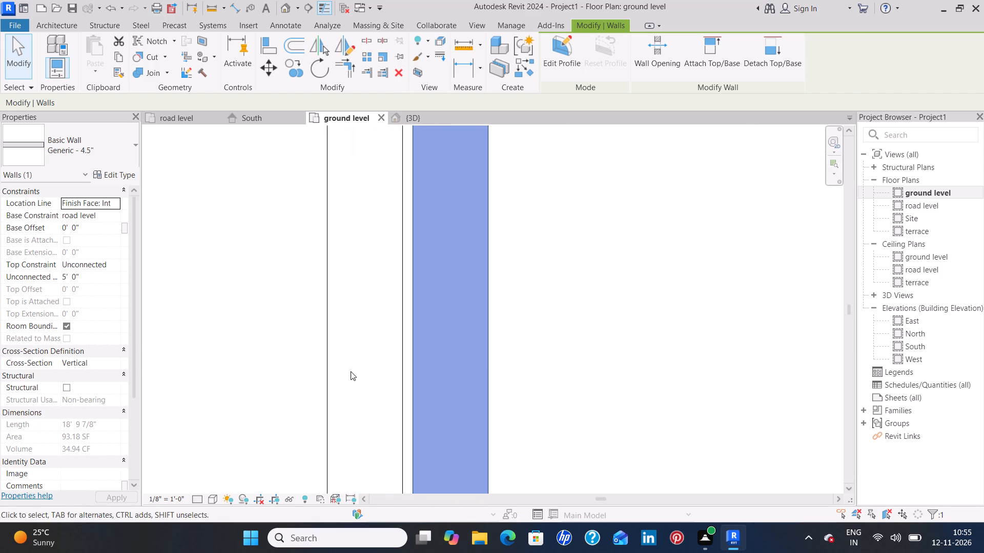
{"action": "key", "text": "Left"}
{"action": "key", "text": "Left"}
{"action": "key", "text": "Left"}
{"action": "key", "text": "Left"}
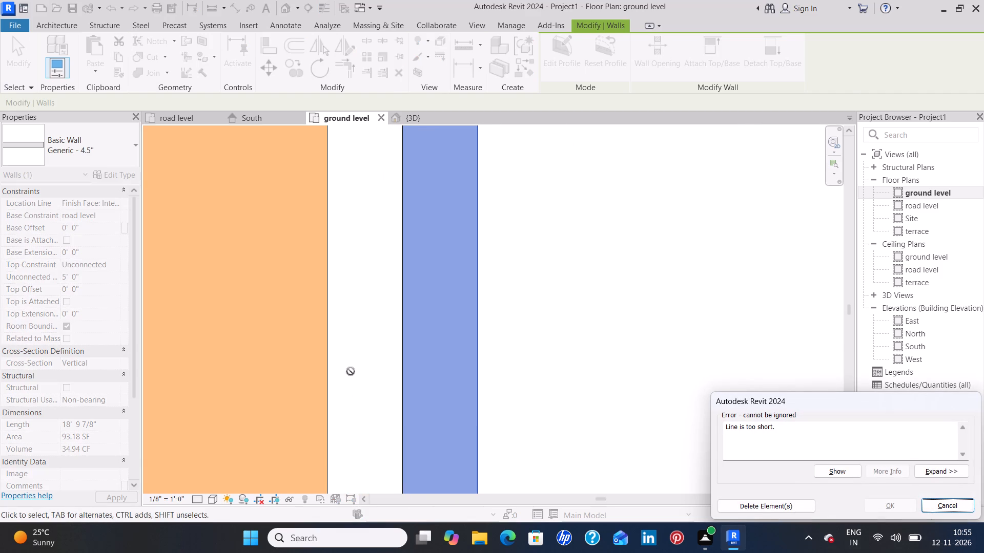
{"action": "key", "text": "Right"}
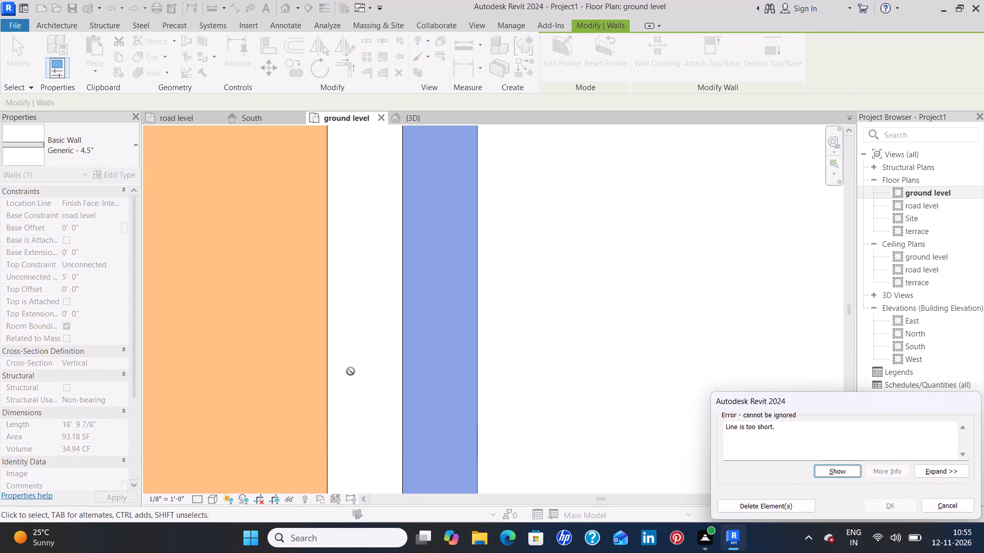
{"action": "left_click", "coordinate": [927, 500]}
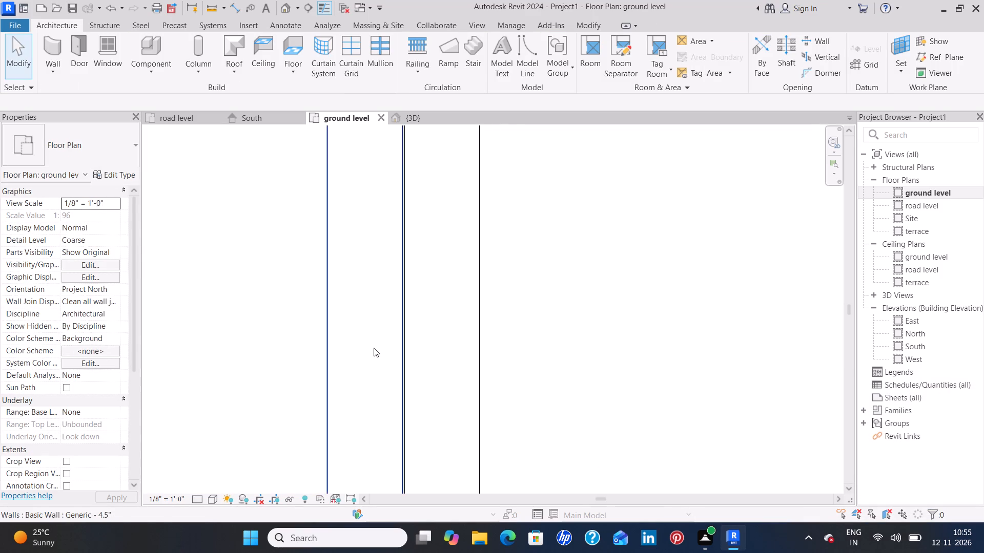
Nudge the same 4.5" parking wall further west in still finer increments toward the adjoining wall's face.
{"action": "scroll", "coordinate": [374, 348], "scroll_direction": "up", "scroll_amount": 8}
{"action": "left_click", "coordinate": [471, 325]}
{"action": "scroll", "coordinate": [496, 314], "scroll_direction": "up", "scroll_amount": 4}
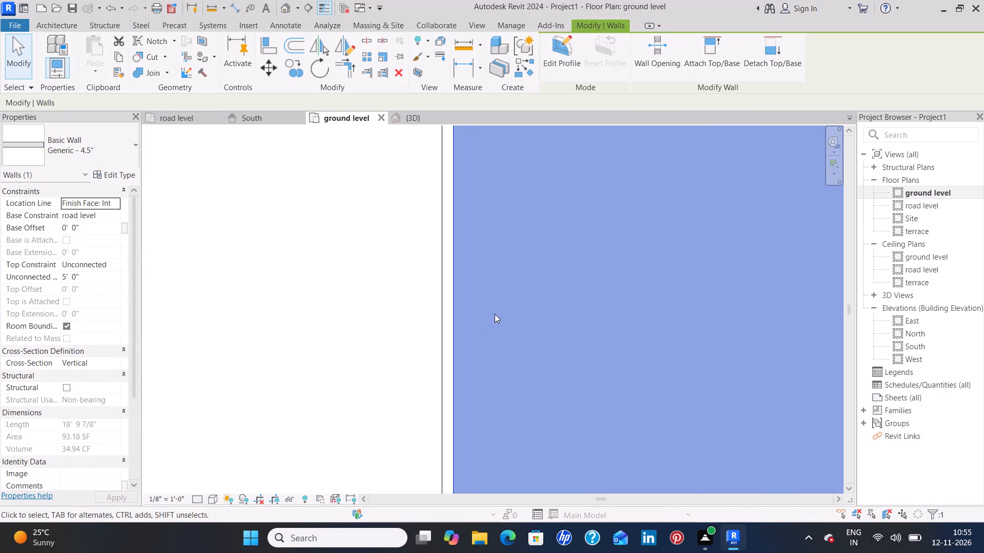
{"action": "scroll", "coordinate": [494, 313], "scroll_direction": "up", "scroll_amount": 4}
{"action": "key", "text": "Left"}
{"action": "key", "text": "Left"}
{"action": "key", "text": "Left"}
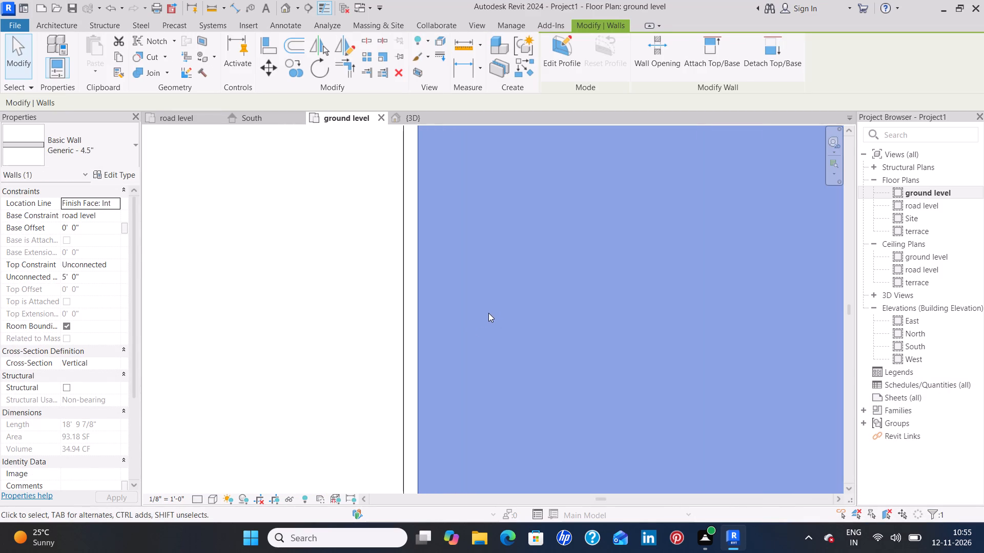
{"action": "key", "text": "Left"}
{"action": "key", "text": "Left"}
{"action": "key", "text": "Left"}
{"action": "key", "text": "Left"}
{"action": "key", "text": "Left"}
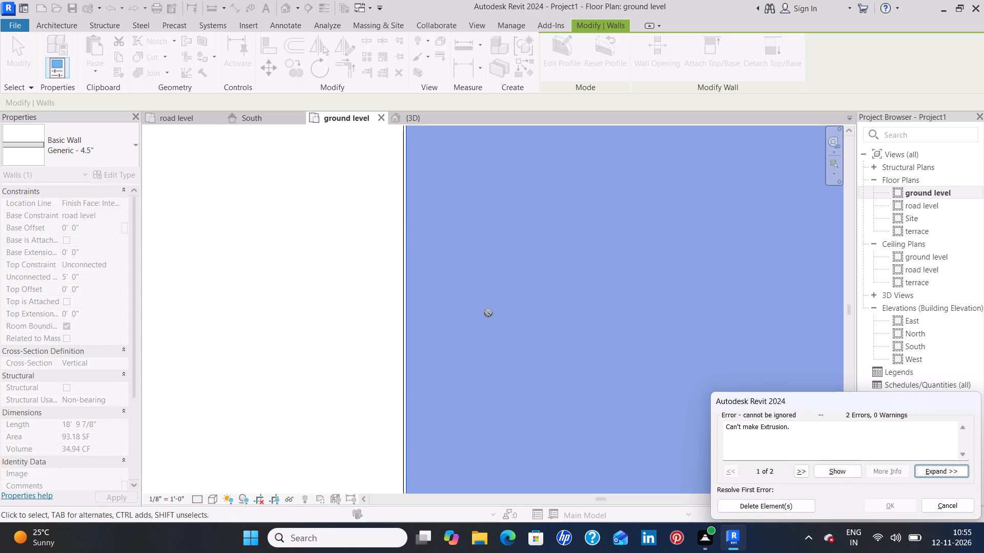
{"action": "left_click", "coordinate": [946, 501]}
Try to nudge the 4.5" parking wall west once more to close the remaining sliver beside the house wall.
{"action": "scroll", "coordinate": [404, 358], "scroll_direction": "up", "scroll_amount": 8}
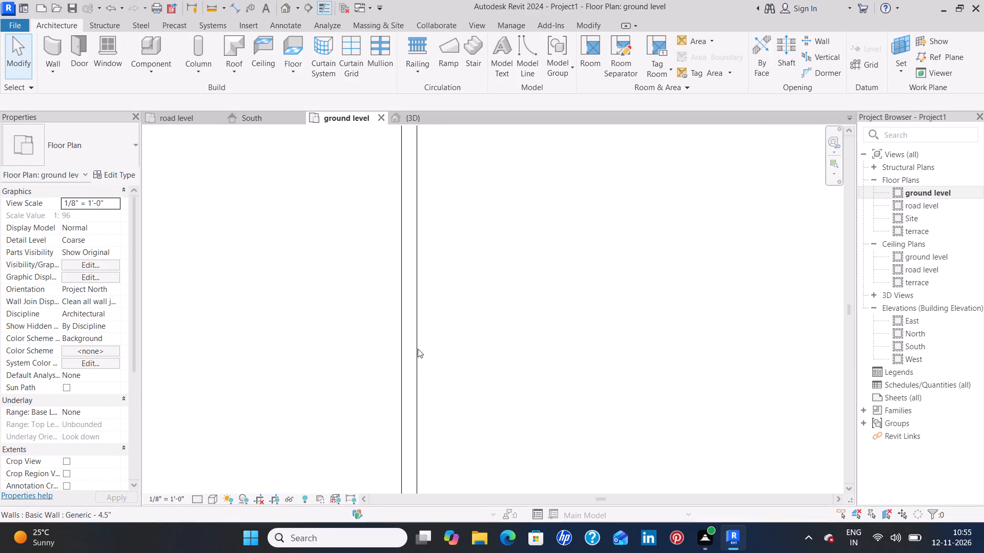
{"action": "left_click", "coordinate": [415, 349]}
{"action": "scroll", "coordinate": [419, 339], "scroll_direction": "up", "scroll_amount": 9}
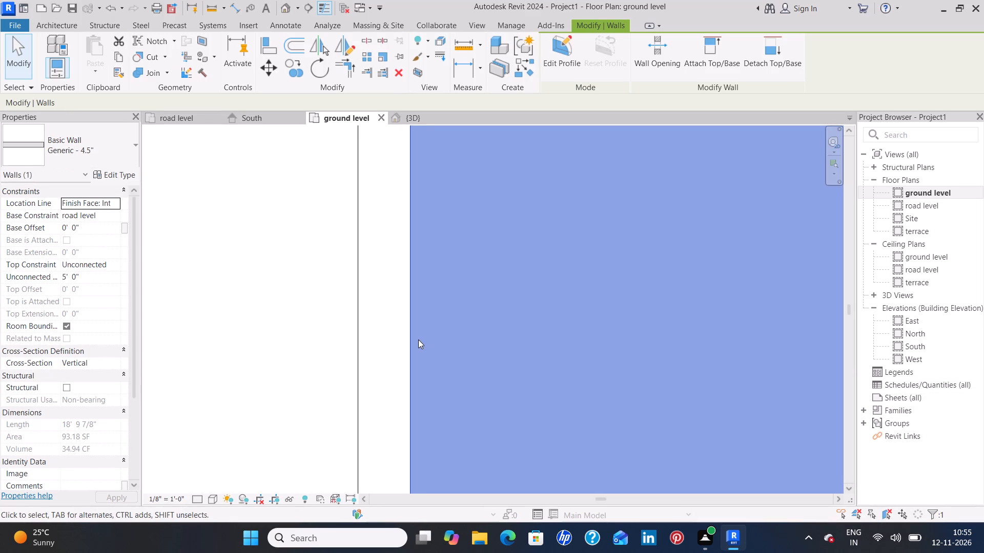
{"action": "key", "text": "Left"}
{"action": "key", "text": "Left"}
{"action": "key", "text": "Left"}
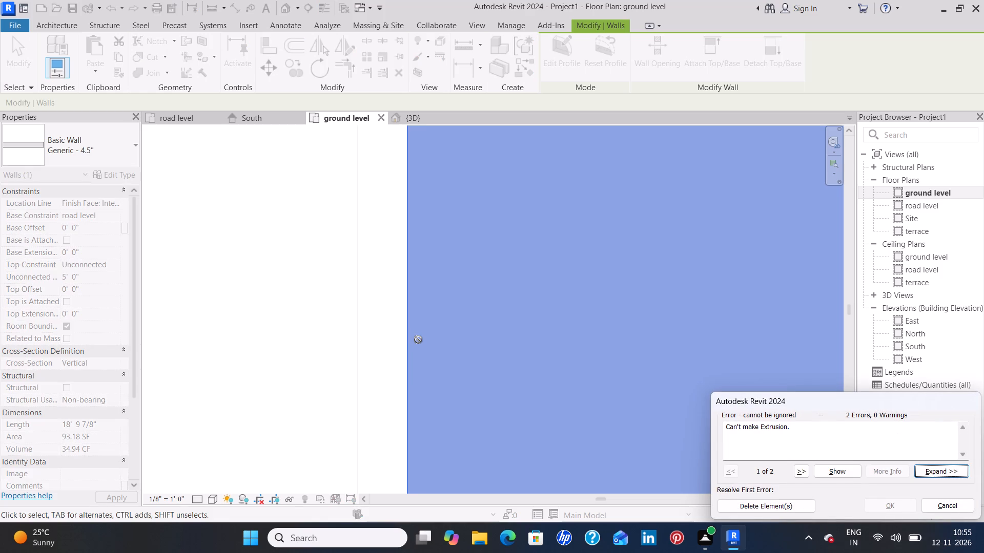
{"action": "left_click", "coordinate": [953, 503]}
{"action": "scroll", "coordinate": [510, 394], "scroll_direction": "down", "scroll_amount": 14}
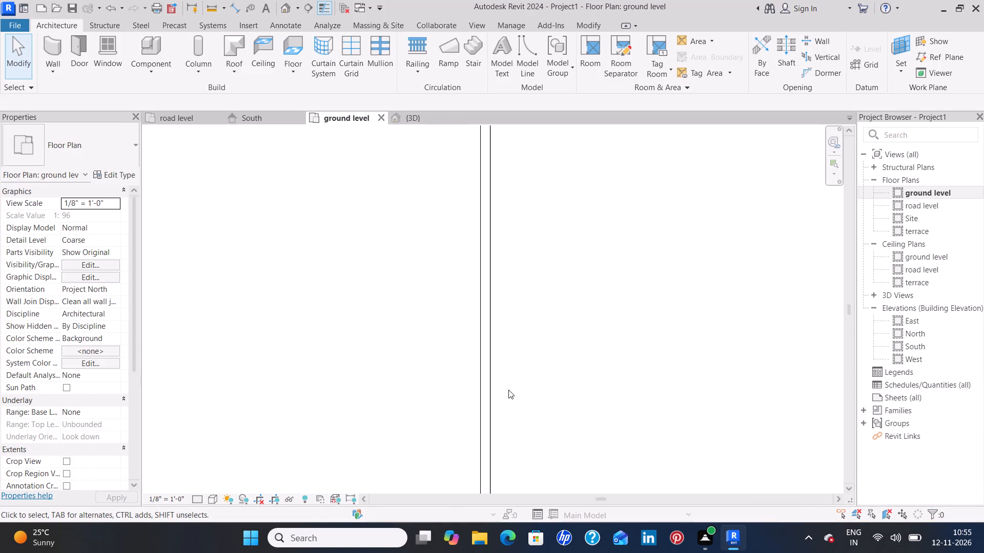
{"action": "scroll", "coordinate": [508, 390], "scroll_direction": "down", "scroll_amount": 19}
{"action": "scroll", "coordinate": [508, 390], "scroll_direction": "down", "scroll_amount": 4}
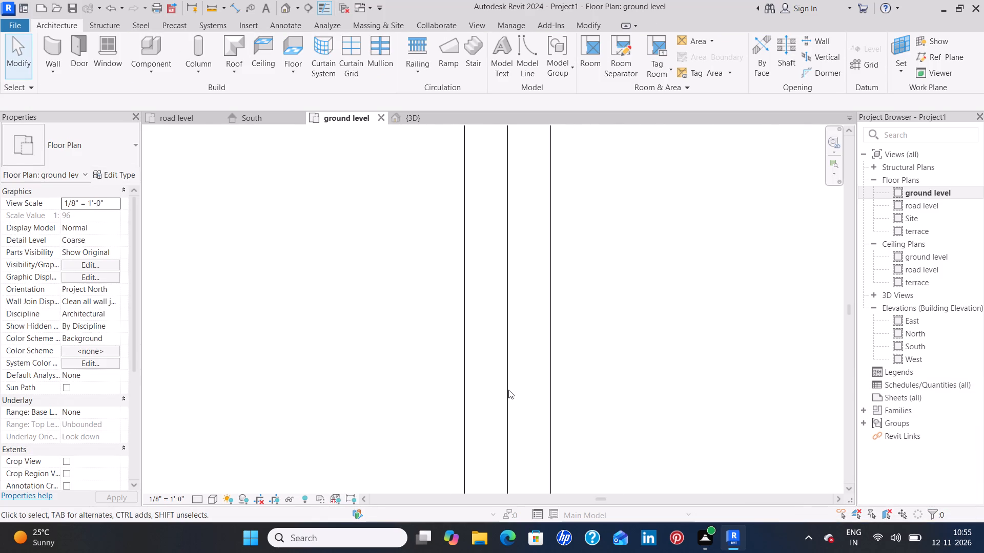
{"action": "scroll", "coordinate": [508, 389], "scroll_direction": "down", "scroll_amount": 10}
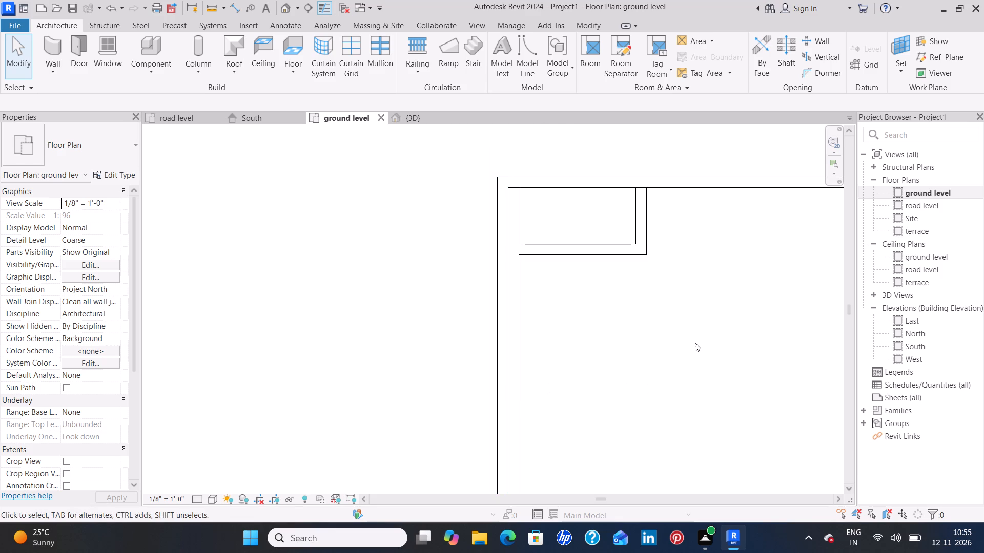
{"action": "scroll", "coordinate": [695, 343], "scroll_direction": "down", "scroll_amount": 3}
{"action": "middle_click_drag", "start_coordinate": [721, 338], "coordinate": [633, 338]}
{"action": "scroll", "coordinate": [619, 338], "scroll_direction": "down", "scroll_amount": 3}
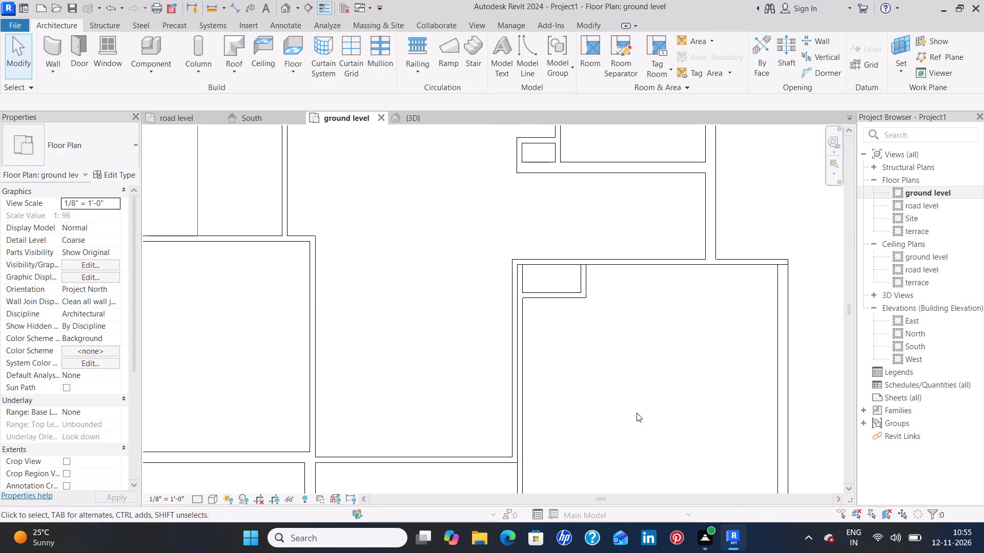
Split the parking's 4.5" north wall where it meets the outer face of the house's east wall.
{"action": "middle_click_drag", "start_coordinate": [640, 394], "coordinate": [639, 345]}
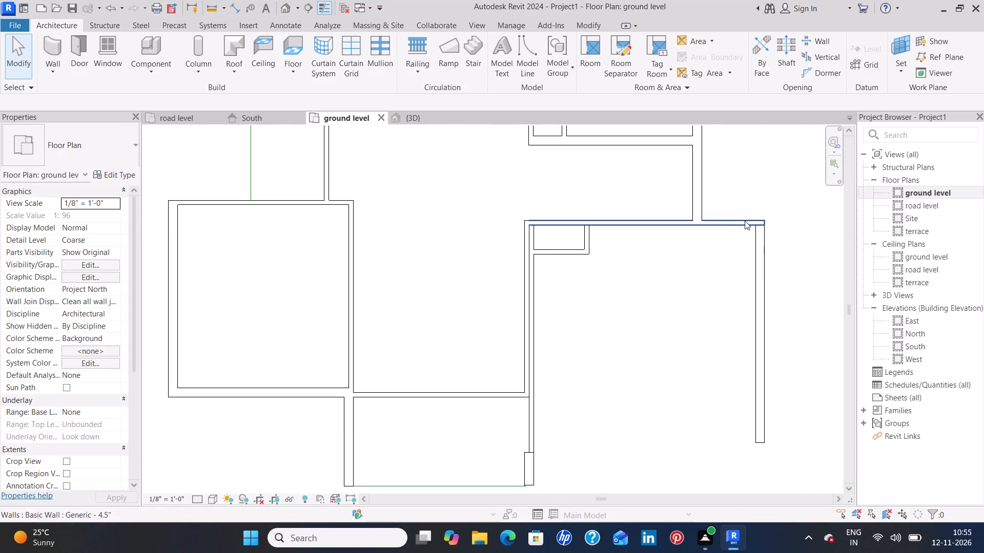
{"action": "middle_click_drag", "start_coordinate": [711, 225], "coordinate": [595, 335]}
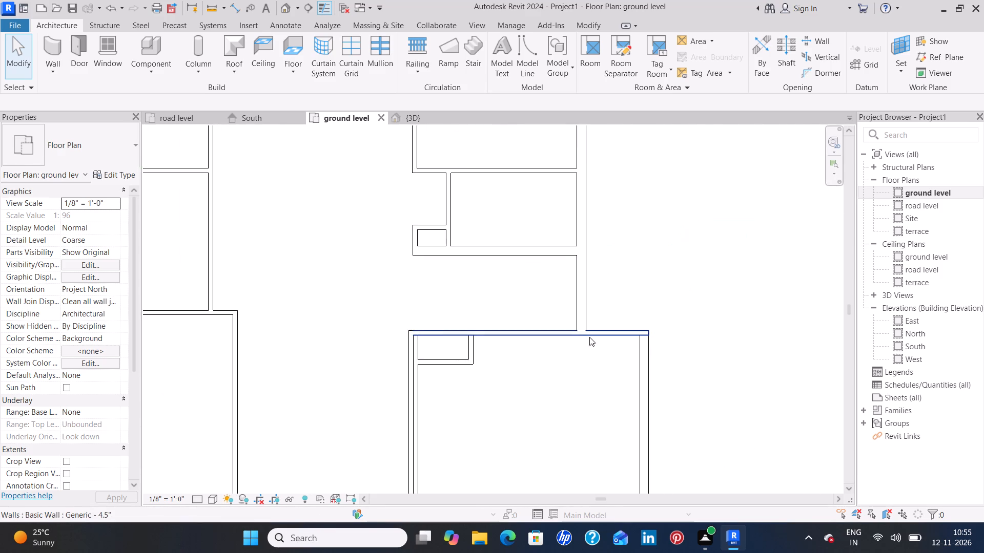
{"action": "scroll", "coordinate": [587, 335], "scroll_direction": "up", "scroll_amount": 13}
{"action": "middle_click_drag", "start_coordinate": [614, 309], "coordinate": [519, 339]}
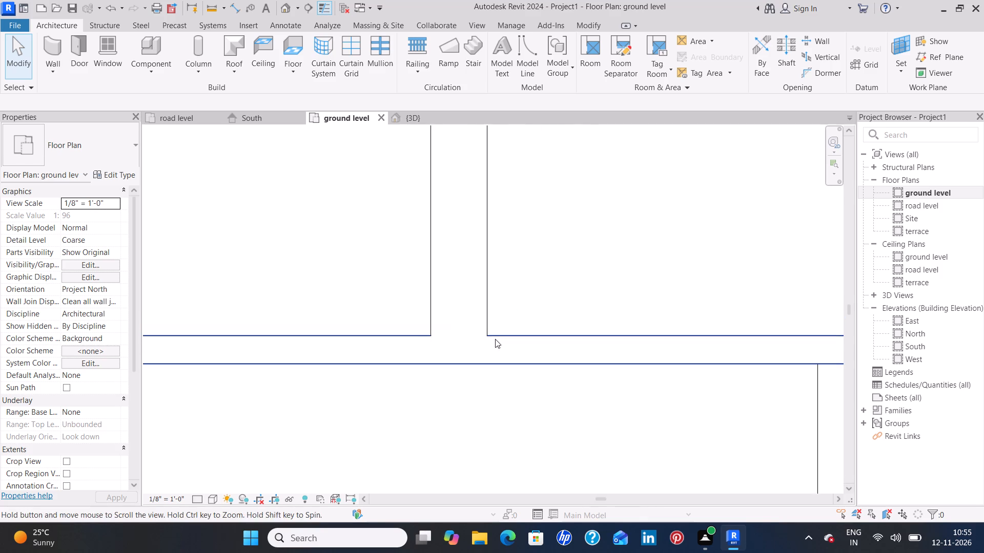
{"action": "left_click", "coordinate": [588, 23]}
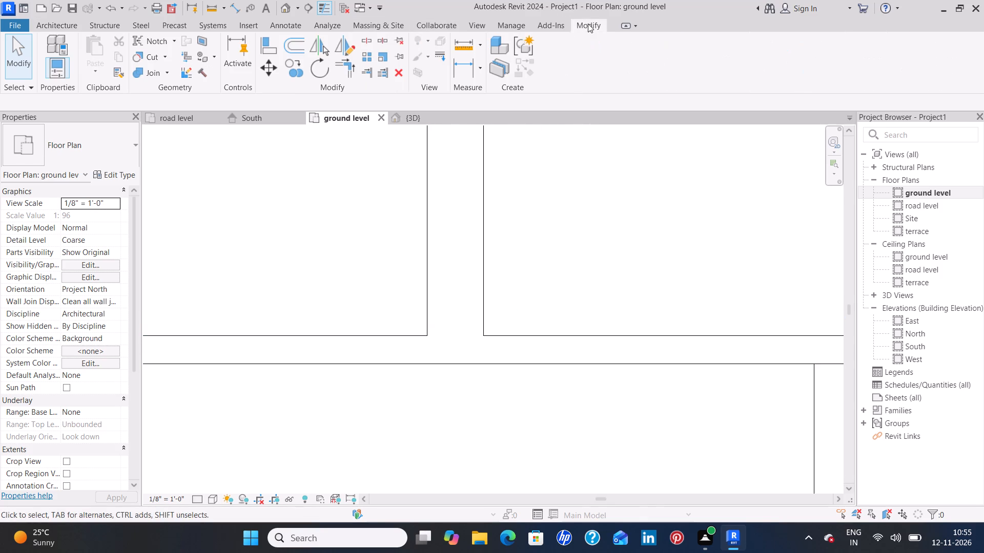
{"action": "left_click", "coordinate": [370, 40]}
{"action": "scroll", "coordinate": [483, 349], "scroll_direction": "up", "scroll_amount": 3}
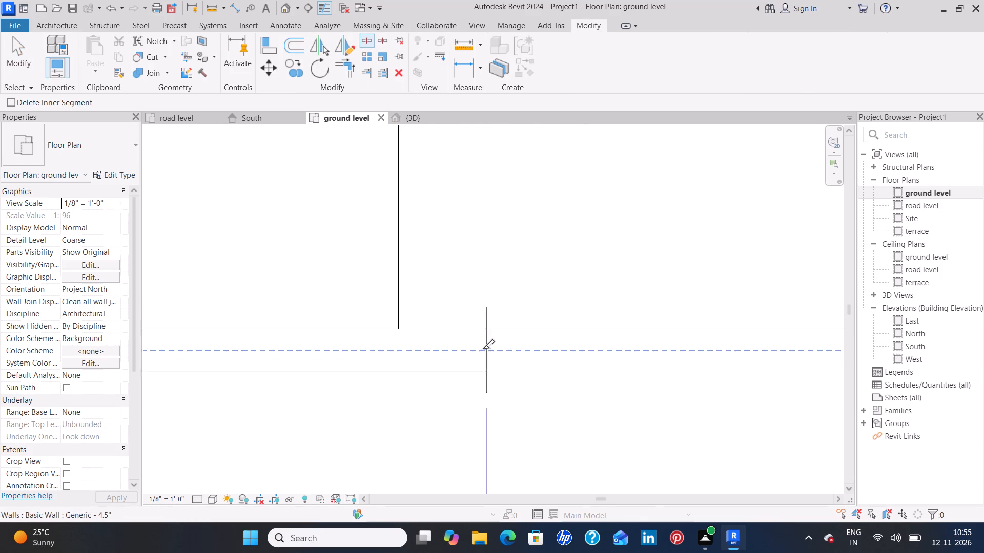
{"action": "scroll", "coordinate": [483, 349], "scroll_direction": "up", "scroll_amount": 5}
{"action": "left_click", "coordinate": [487, 348]}
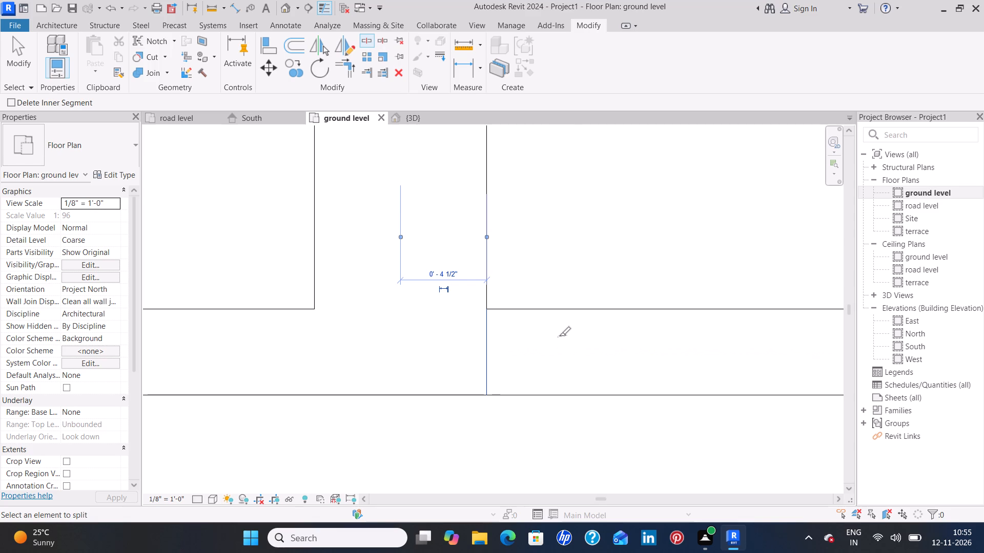
{"action": "key", "text": "Escape"}
{"action": "key", "text": "Escape"}
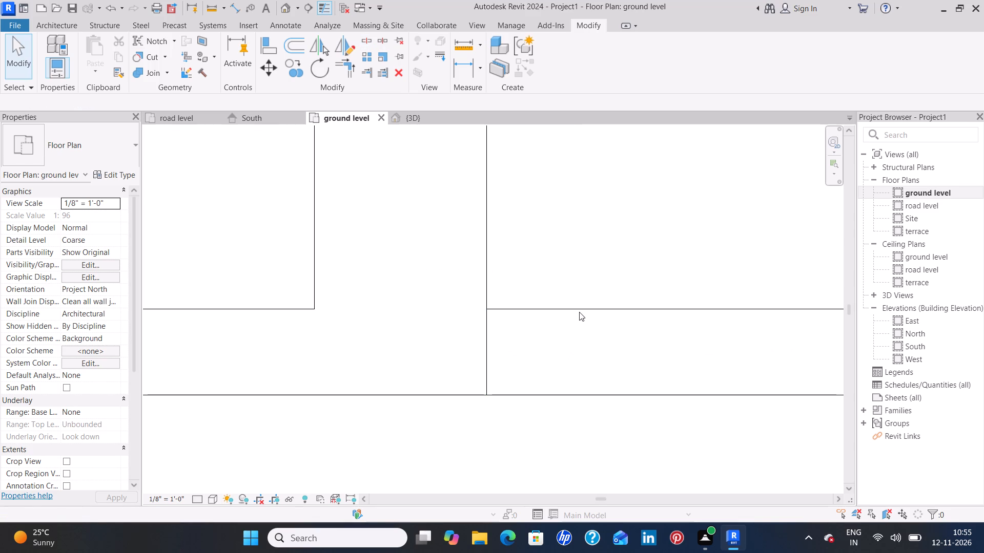
Base the split-off east segment of the parking's north wall on road level, with an unconnected height of 5'.
{"action": "left_click", "coordinate": [579, 312]}
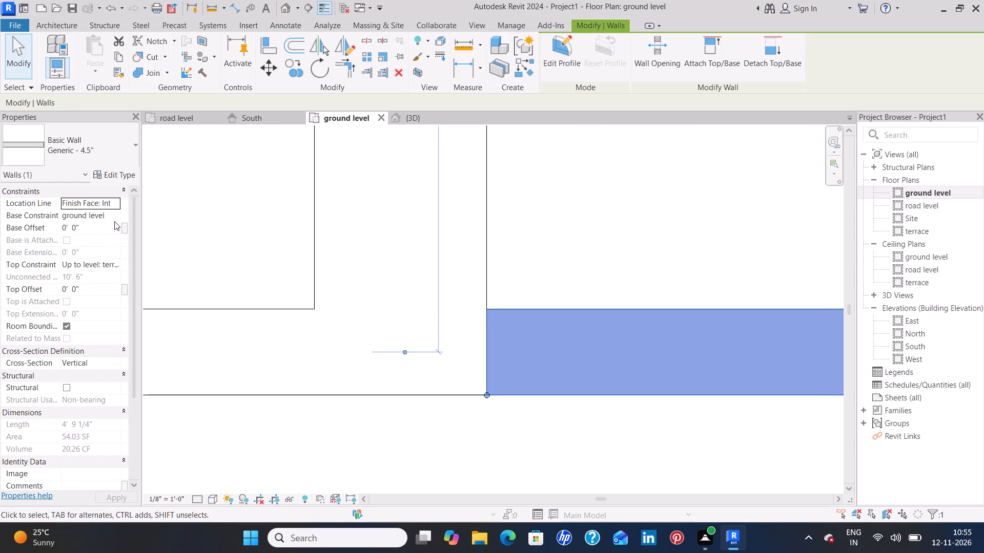
{"action": "left_click", "coordinate": [116, 219]}
{"action": "left_click", "coordinate": [103, 227]}
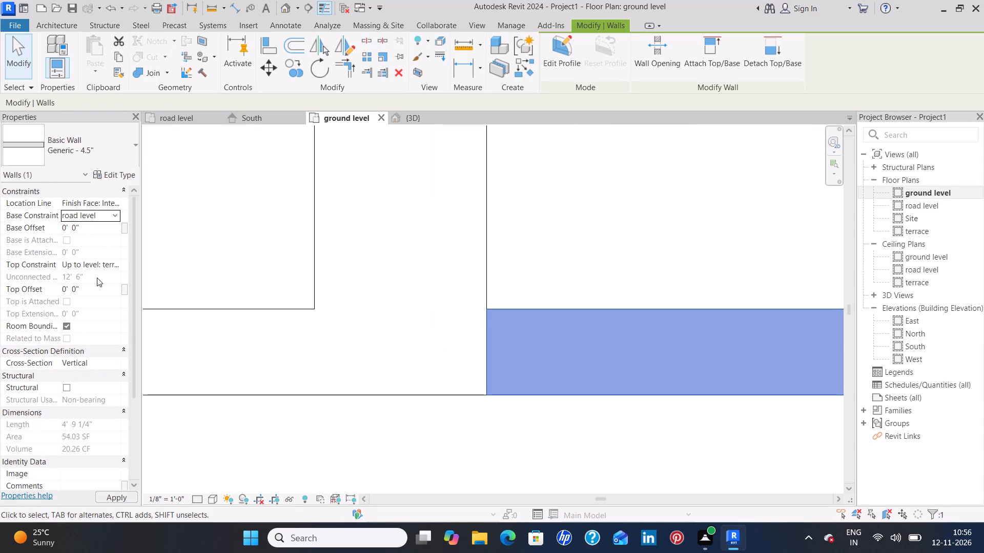
{"action": "left_click", "coordinate": [118, 266]}
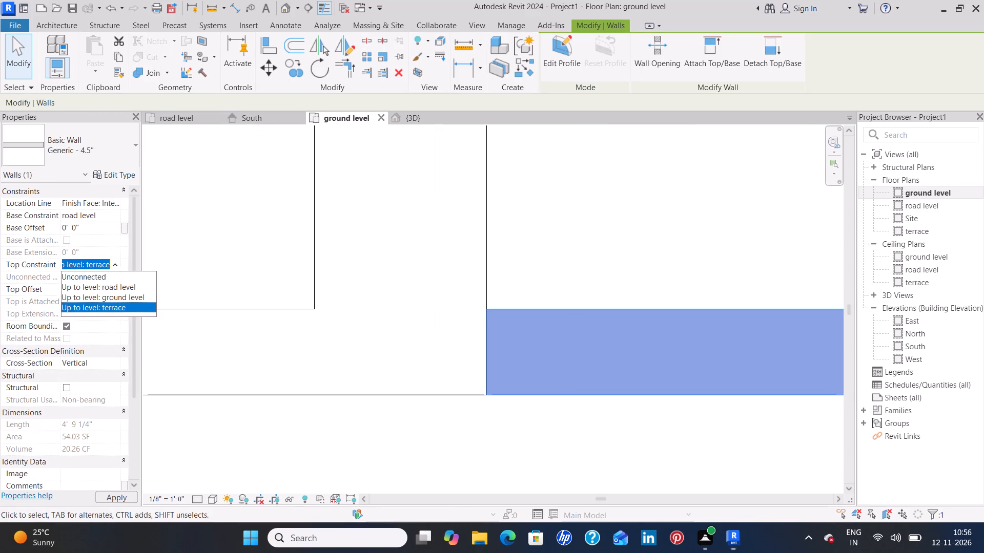
{"action": "left_click", "coordinate": [95, 275]}
{"action": "left_click", "coordinate": [95, 276]}
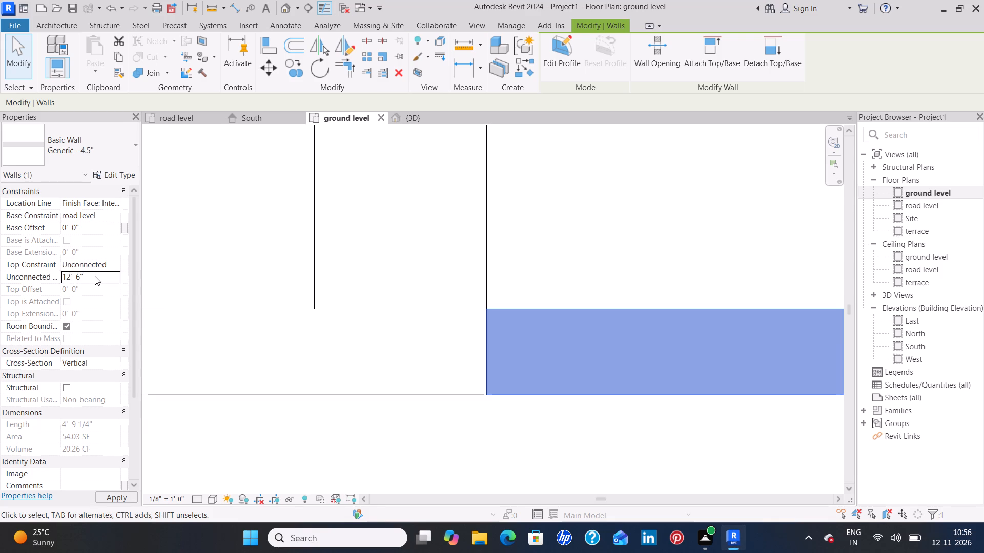
{"action": "key", "text": "BackSpace"}
{"action": "type", "text": "5'"}
{"action": "key", "text": "Return"}
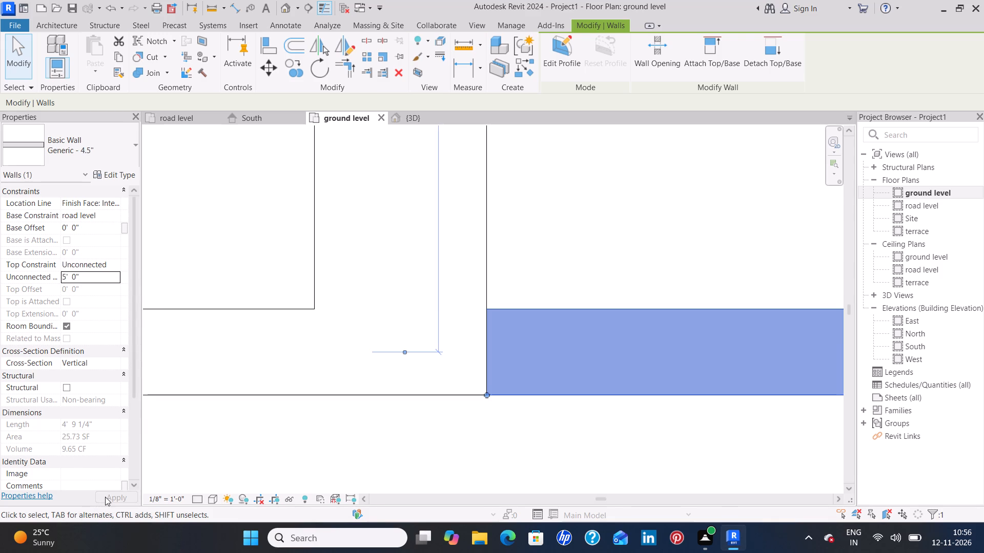
{"action": "left_click", "coordinate": [106, 497]}
{"action": "left_click", "coordinate": [340, 439]}
Examine the parking walls and the house in the 3D view from several sides.
{"action": "scroll", "coordinate": [455, 446], "scroll_direction": "down", "scroll_amount": 11}
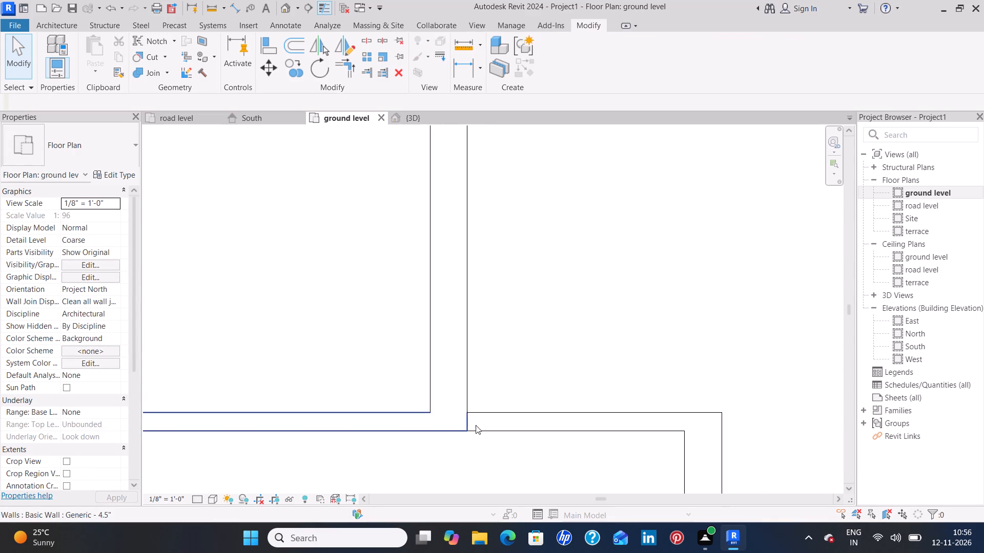
{"action": "scroll", "coordinate": [495, 397], "scroll_direction": "down", "scroll_amount": 5}
{"action": "middle_click_drag", "start_coordinate": [559, 357], "coordinate": [565, 310]}
{"action": "scroll", "coordinate": [566, 306], "scroll_direction": "down", "scroll_amount": 3}
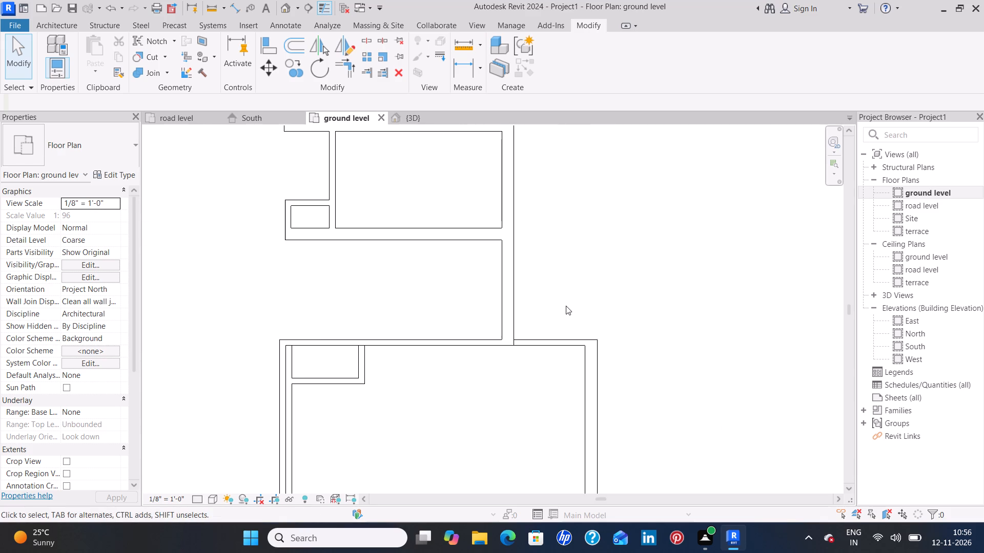
{"action": "scroll", "coordinate": [573, 301], "scroll_direction": "down", "scroll_amount": 2}
{"action": "scroll", "coordinate": [586, 232], "scroll_direction": "down", "scroll_amount": 3}
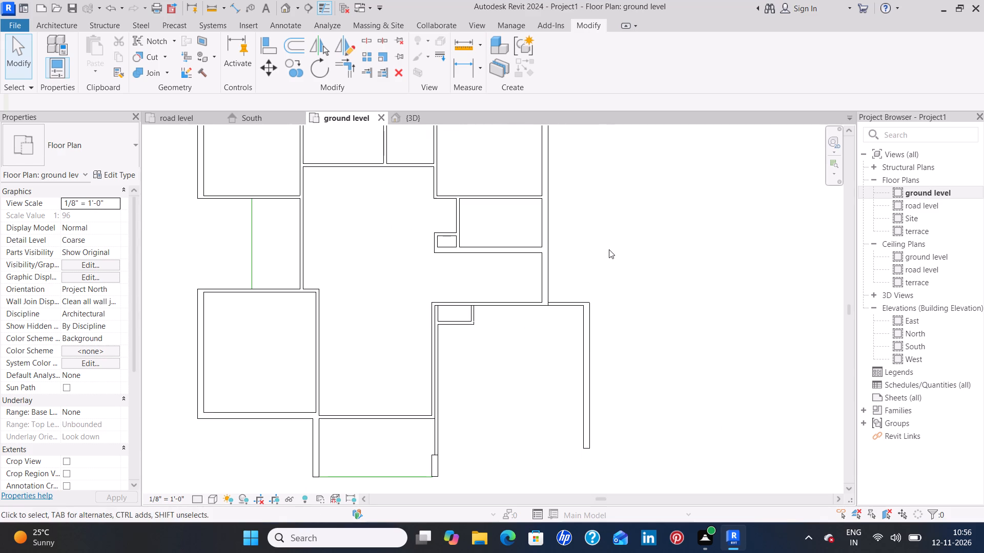
{"action": "middle_click_drag", "start_coordinate": [609, 249], "coordinate": [615, 259]}
{"action": "scroll", "coordinate": [615, 259], "scroll_direction": "down", "scroll_amount": 1}
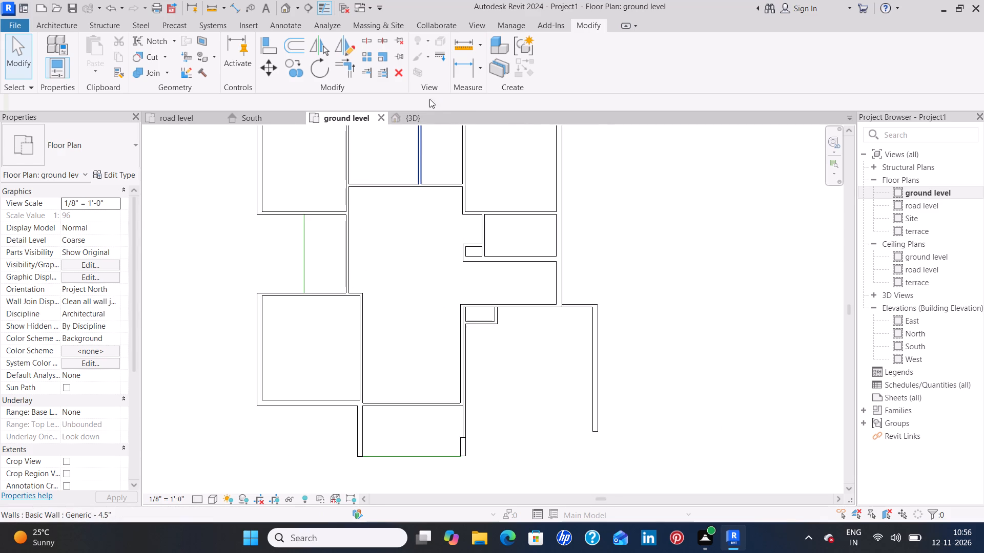
{"action": "left_click", "coordinate": [408, 120]}
{"action": "scroll", "coordinate": [557, 382], "scroll_direction": "down", "scroll_amount": 4}
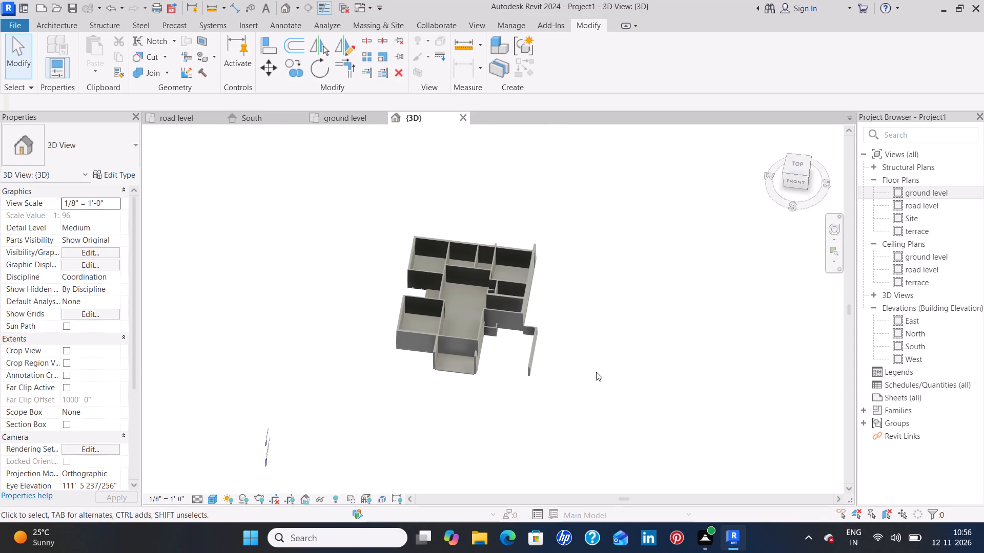
{"action": "middle_click_drag", "start_coordinate": [619, 377], "coordinate": [434, 406], "text": "shift"}
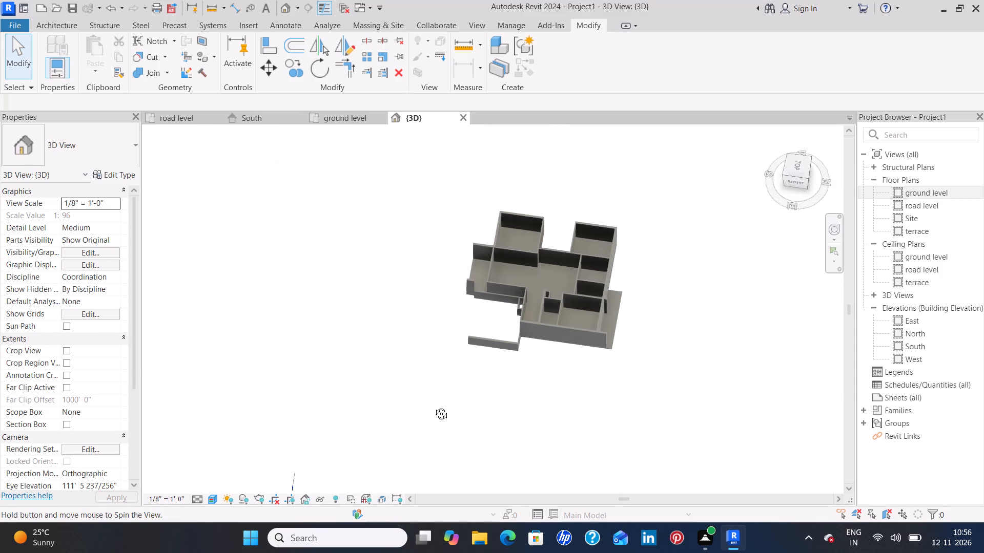
{"action": "middle_click_drag", "start_coordinate": [434, 406], "coordinate": [578, 413], "text": "shift"}
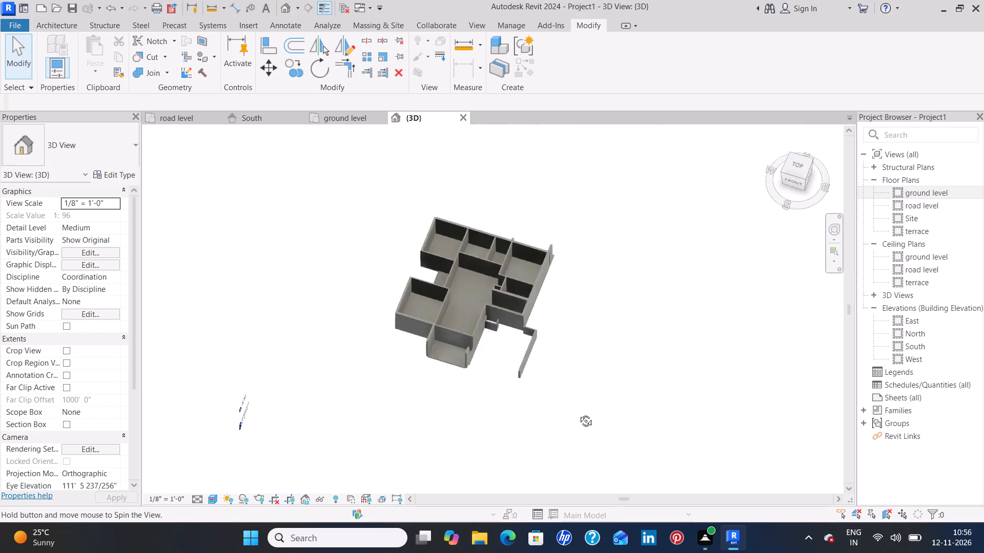
{"action": "middle_click_drag", "start_coordinate": [578, 413], "coordinate": [472, 414], "text": "shift"}
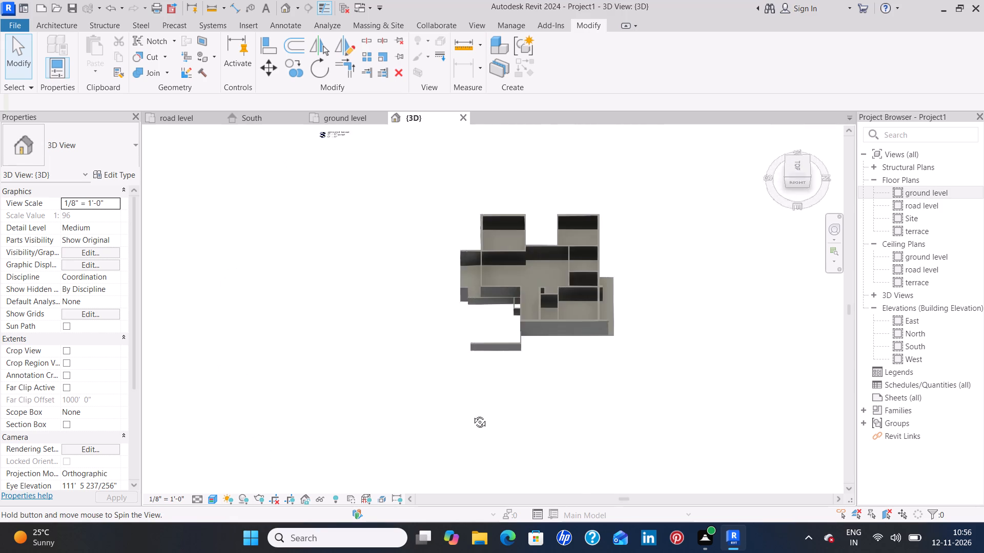
{"action": "middle_click_drag", "start_coordinate": [472, 414], "coordinate": [501, 222], "text": "shift"}
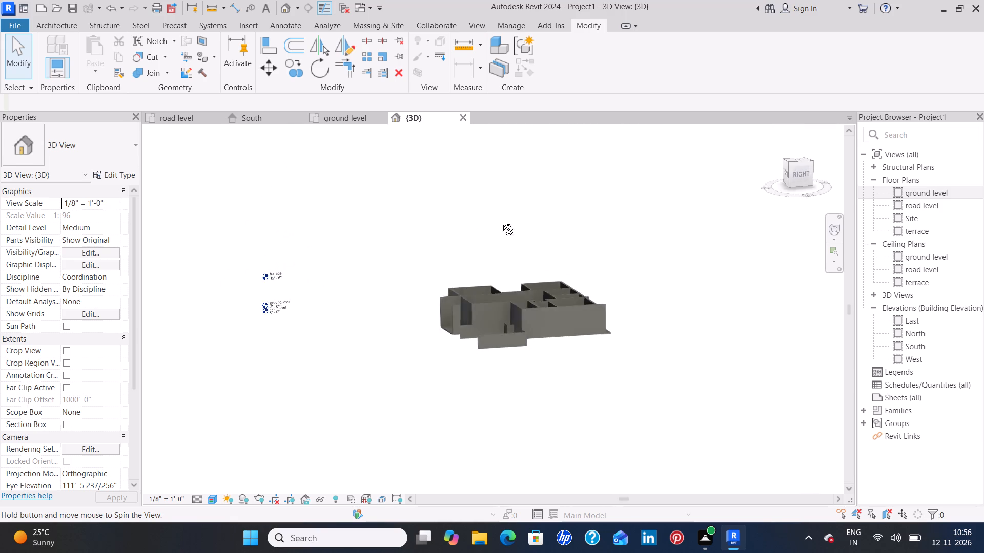
{"action": "middle_click_drag", "start_coordinate": [501, 222], "coordinate": [549, 407], "text": "shift"}
{"action": "middle_click", "coordinate": [549, 407], "text": "shift"}
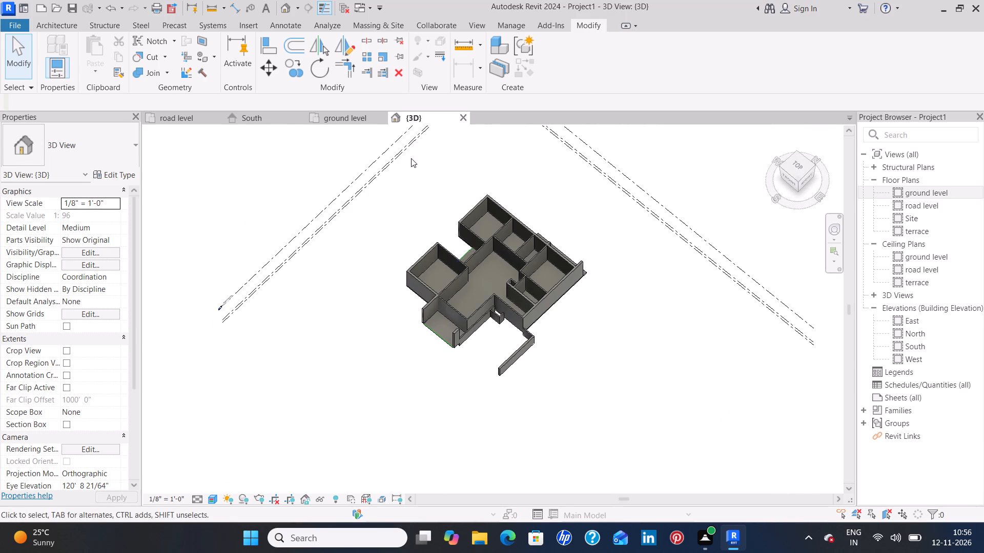
In the ground level plan, delete the short 4.5" south wall of the small enclosure in the parking's northwest corner.
{"action": "left_click", "coordinate": [347, 117]}
{"action": "scroll", "coordinate": [504, 362], "scroll_direction": "up", "scroll_amount": 4}
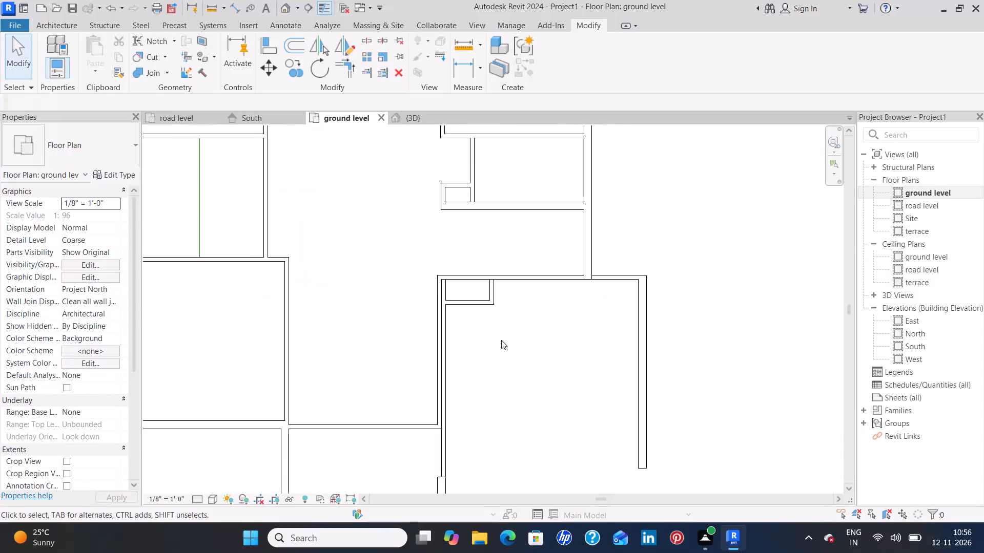
{"action": "left_click", "coordinate": [493, 275]}
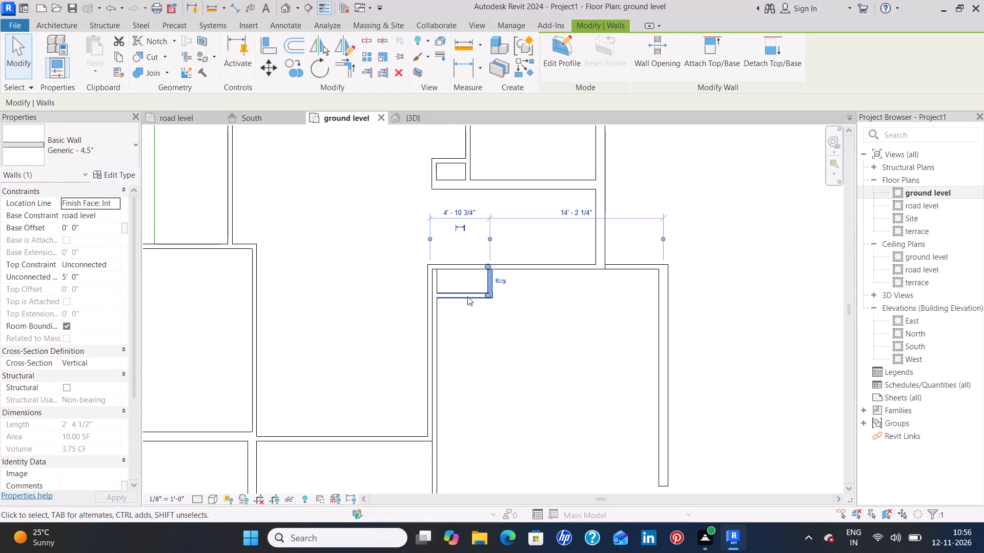
{"action": "left_click", "coordinate": [484, 323]}
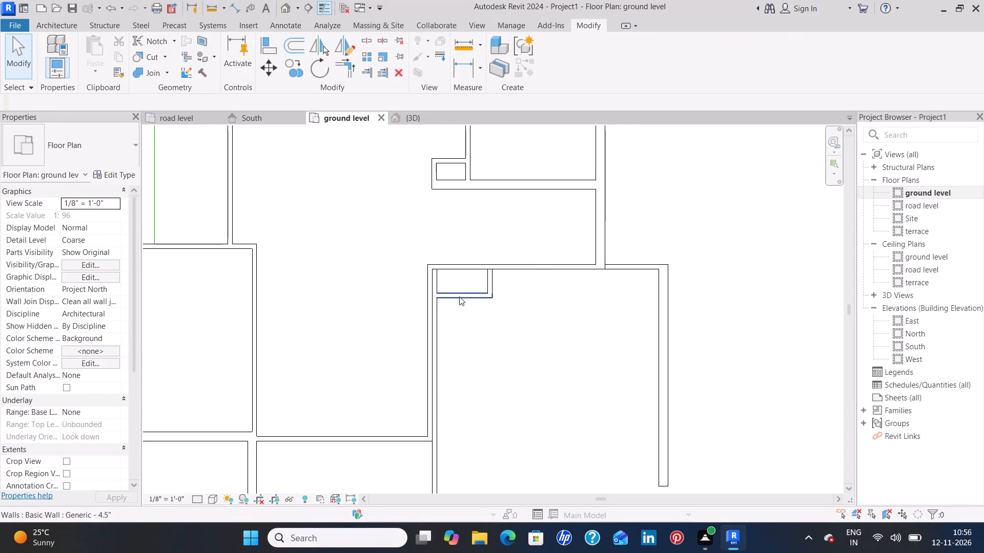
{"action": "left_click", "coordinate": [459, 296]}
{"action": "key", "text": "Delete"}
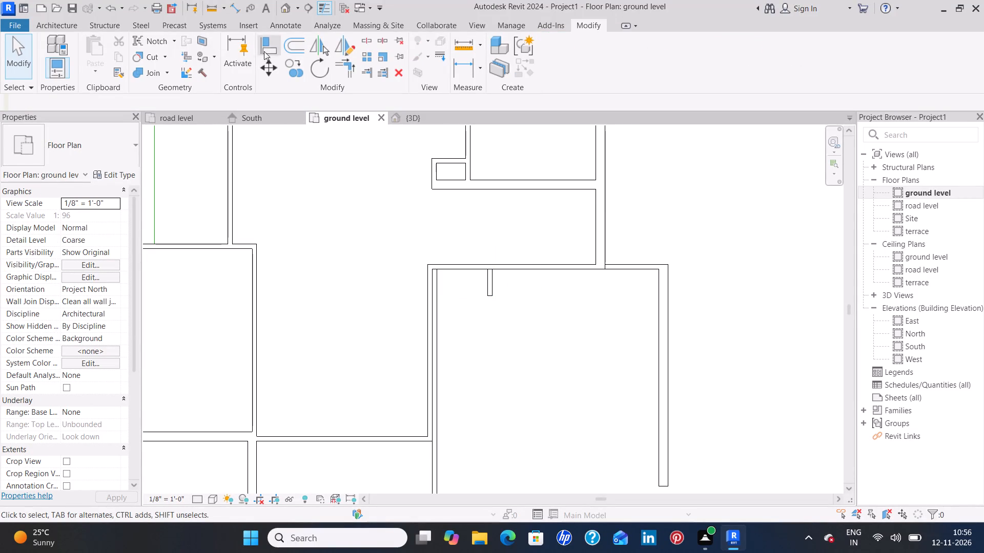
Draw a horizontal model line from the remaining stub wall's south end to the parking's west wall, closing the small enclosure.
{"action": "left_click", "coordinate": [74, 26]}
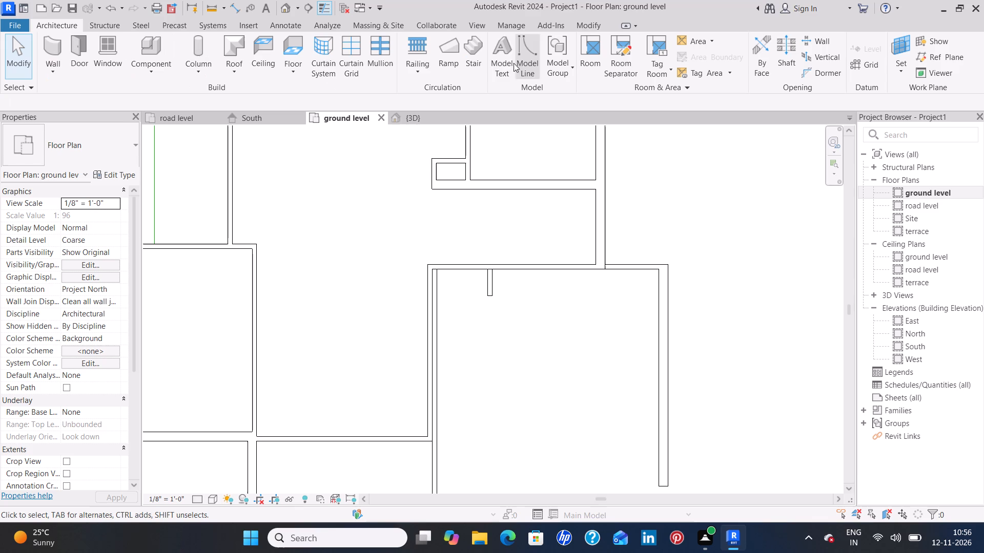
{"action": "left_click", "coordinate": [526, 62]}
{"action": "scroll", "coordinate": [470, 303], "scroll_direction": "up", "scroll_amount": 8}
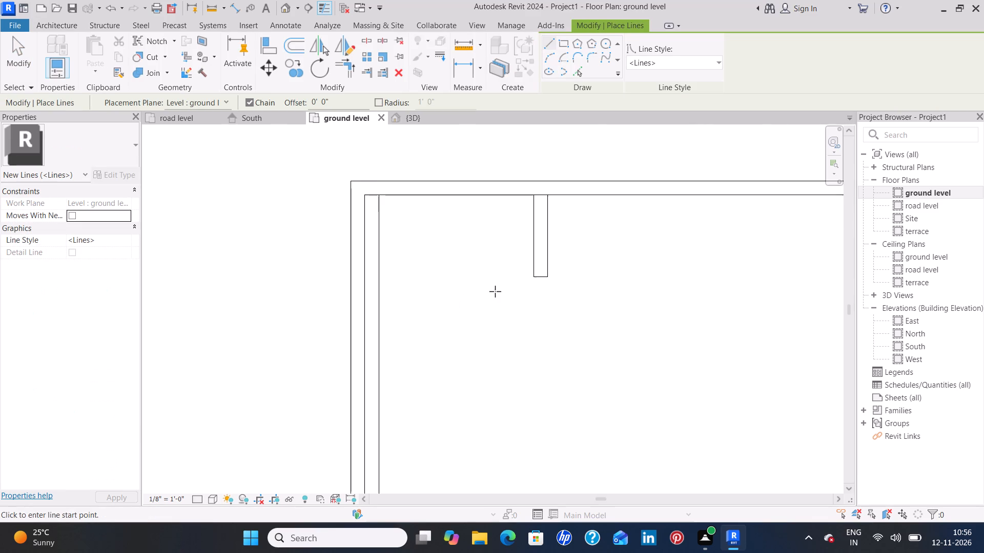
{"action": "left_click", "coordinate": [533, 277]}
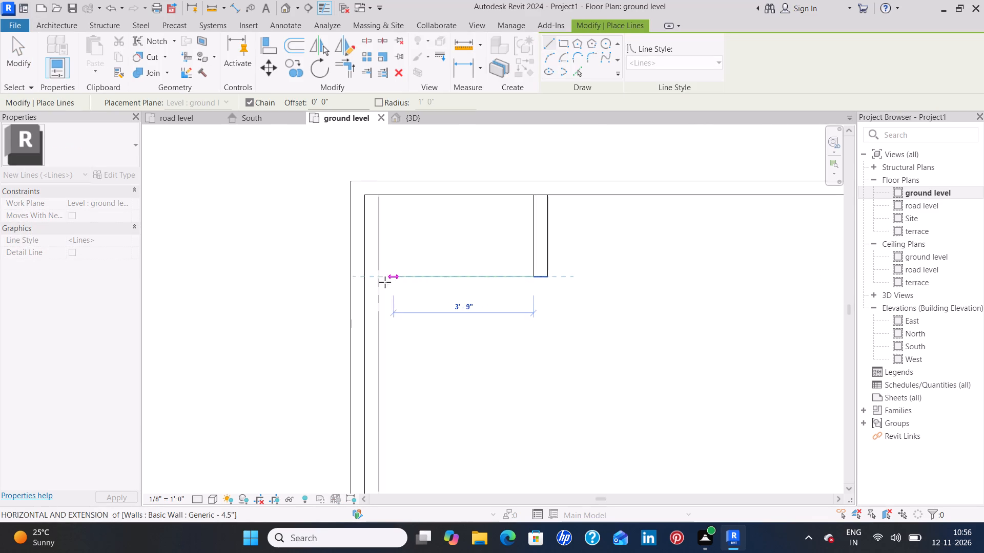
{"action": "left_click", "coordinate": [380, 275]}
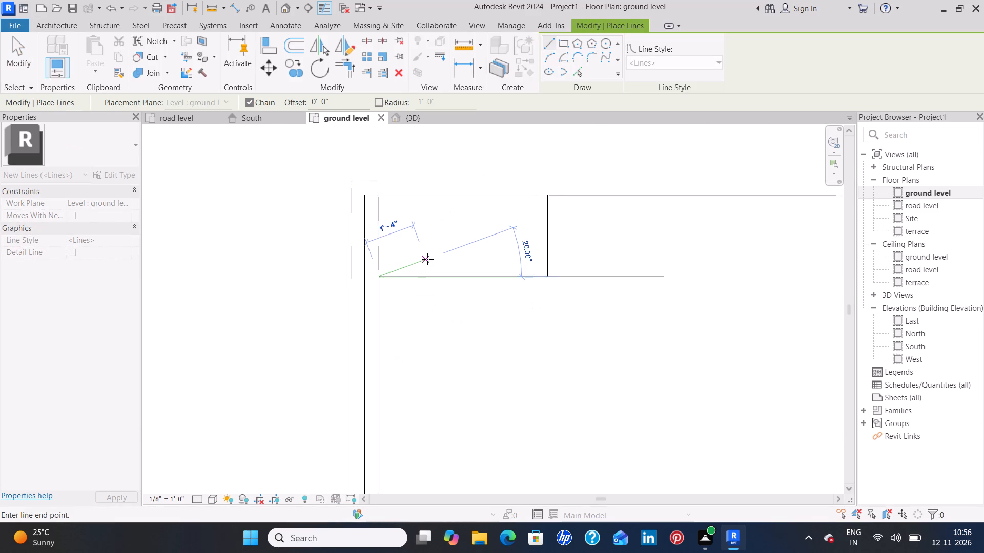
{"action": "key", "text": "Escape"}
{"action": "key", "text": "Escape"}
Start a floor with a duplicate of the Generic - 6" type, keeping the suggested name, and set its level to road level.
{"action": "scroll", "coordinate": [427, 262], "scroll_direction": "down", "scroll_amount": 7}
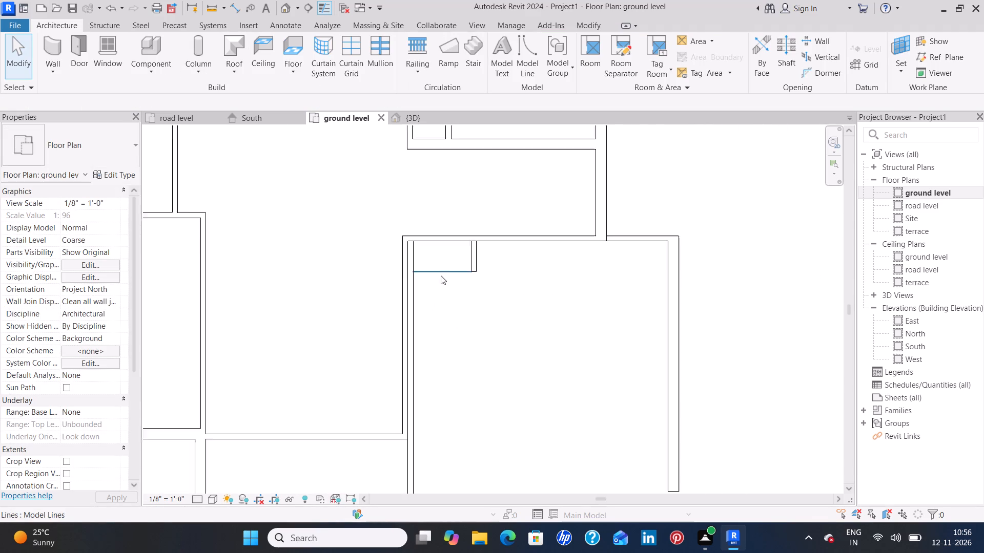
{"action": "scroll", "coordinate": [441, 275], "scroll_direction": "down", "scroll_amount": 4}
{"action": "middle_click_drag", "start_coordinate": [508, 343], "coordinate": [514, 320]}
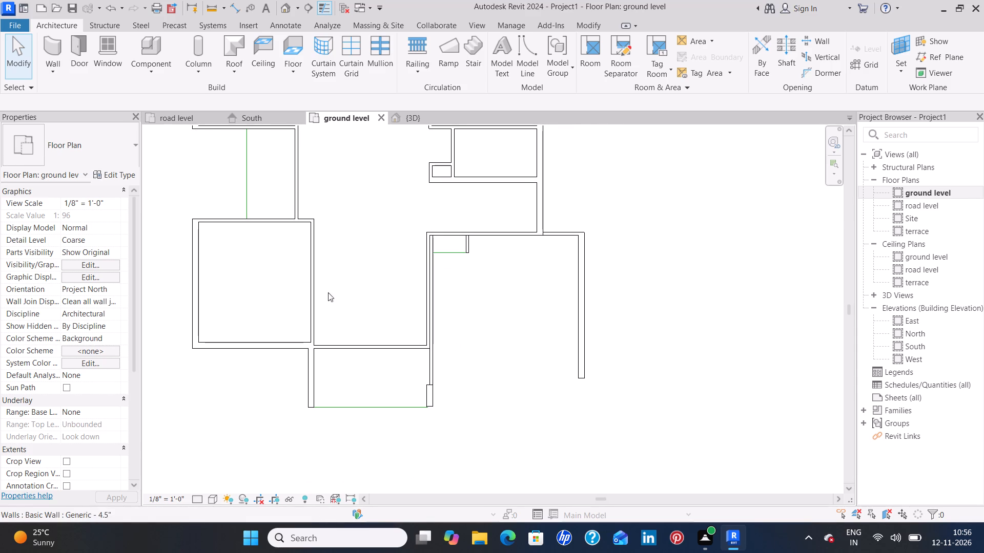
{"action": "left_click", "coordinate": [290, 53]}
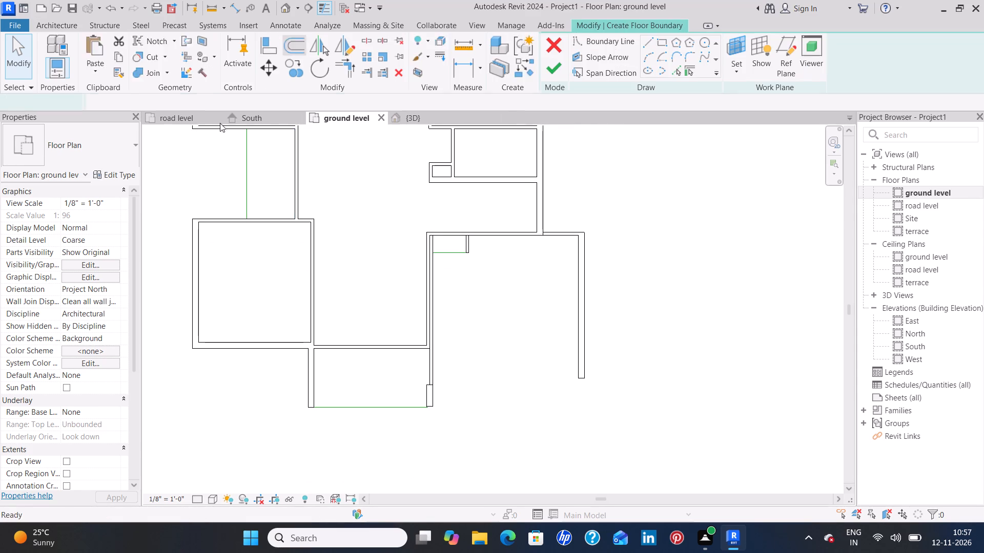
{"action": "left_click", "coordinate": [126, 175]}
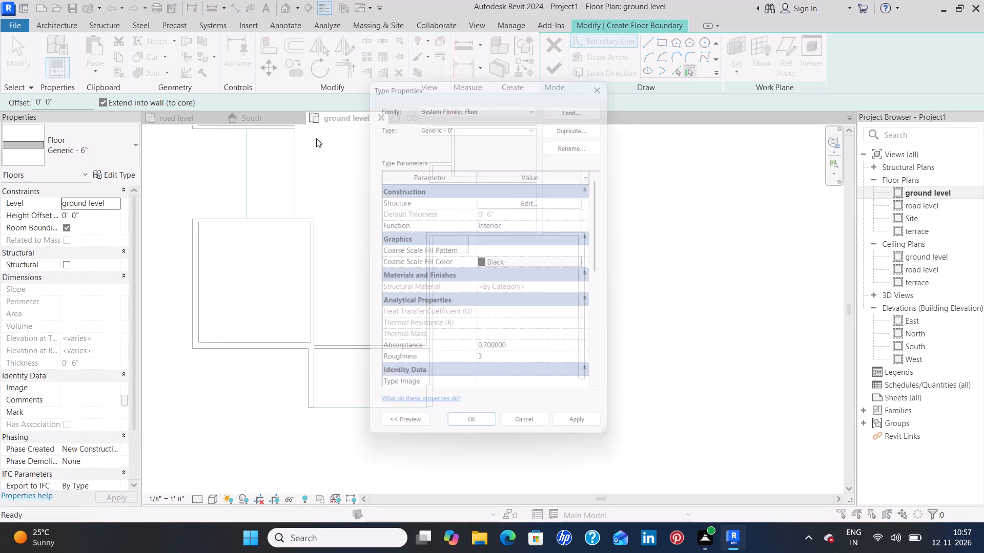
{"action": "left_click", "coordinate": [598, 124]}
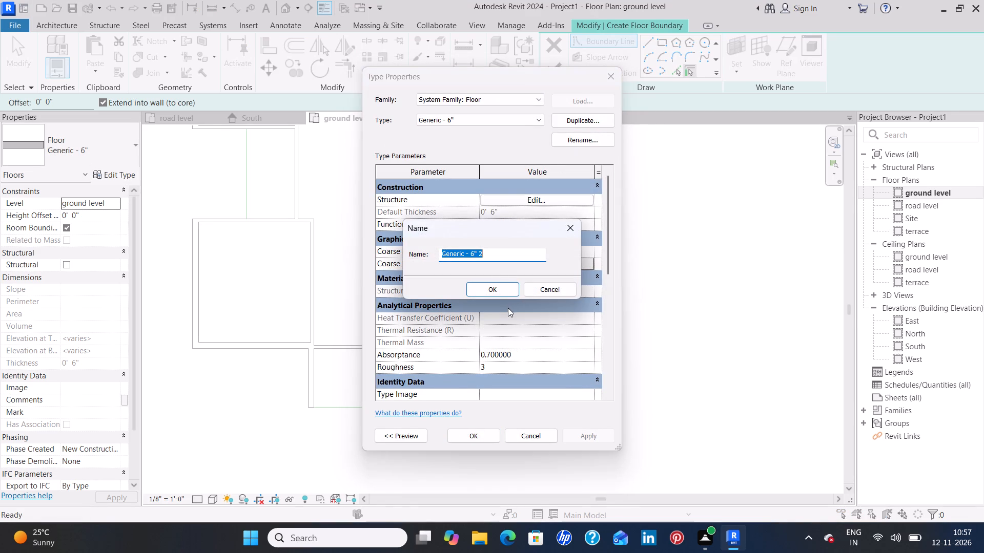
{"action": "left_click", "coordinate": [503, 289]}
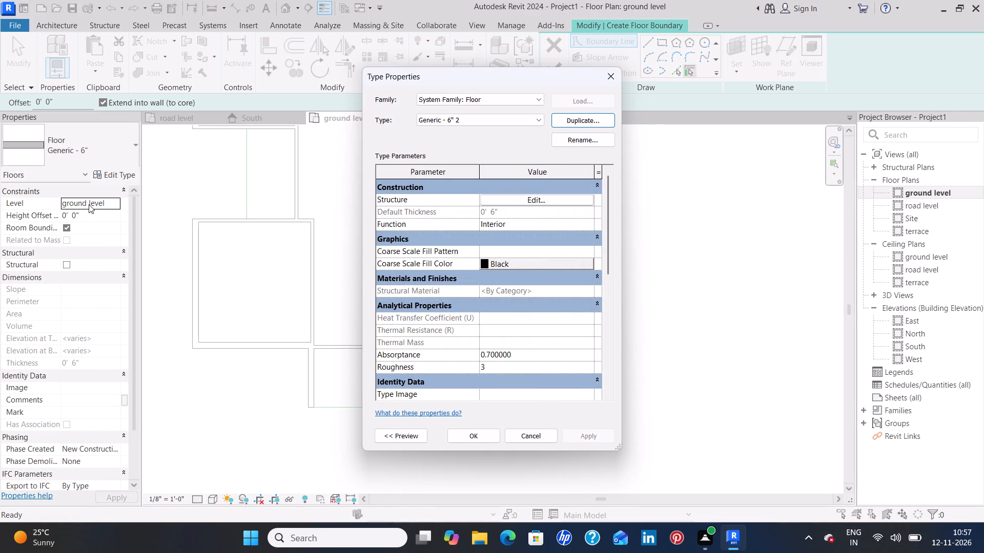
{"action": "left_click", "coordinate": [478, 438]}
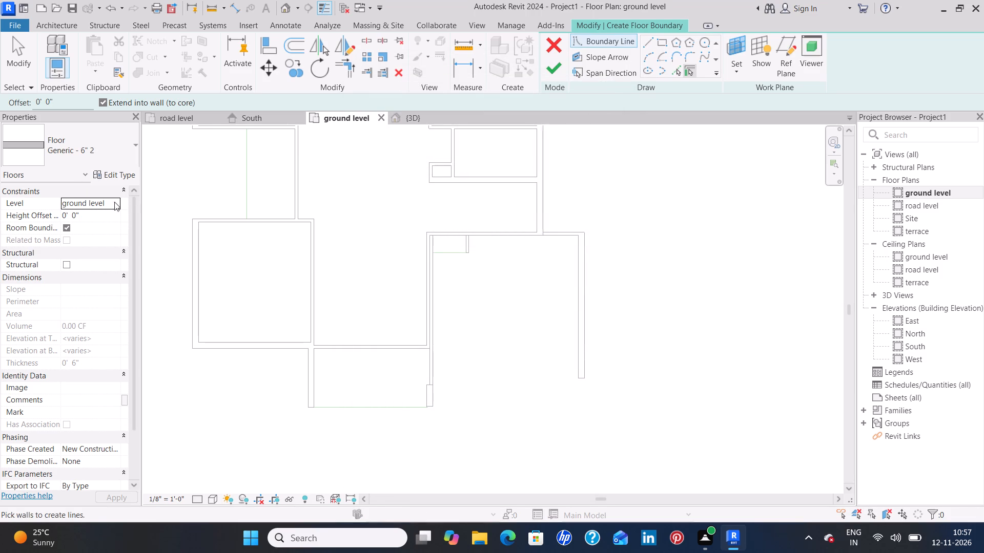
{"action": "left_click", "coordinate": [116, 202]}
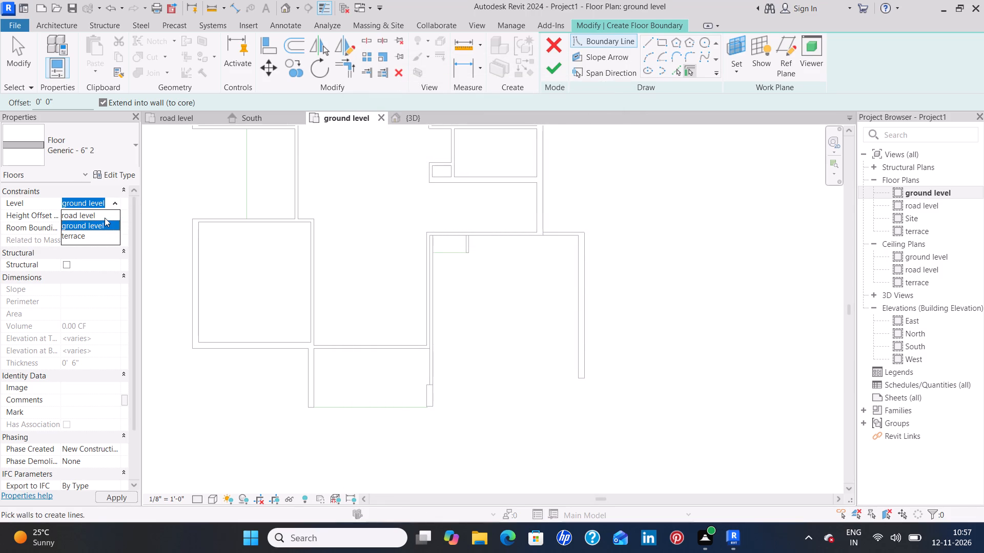
{"action": "left_click", "coordinate": [104, 216]}
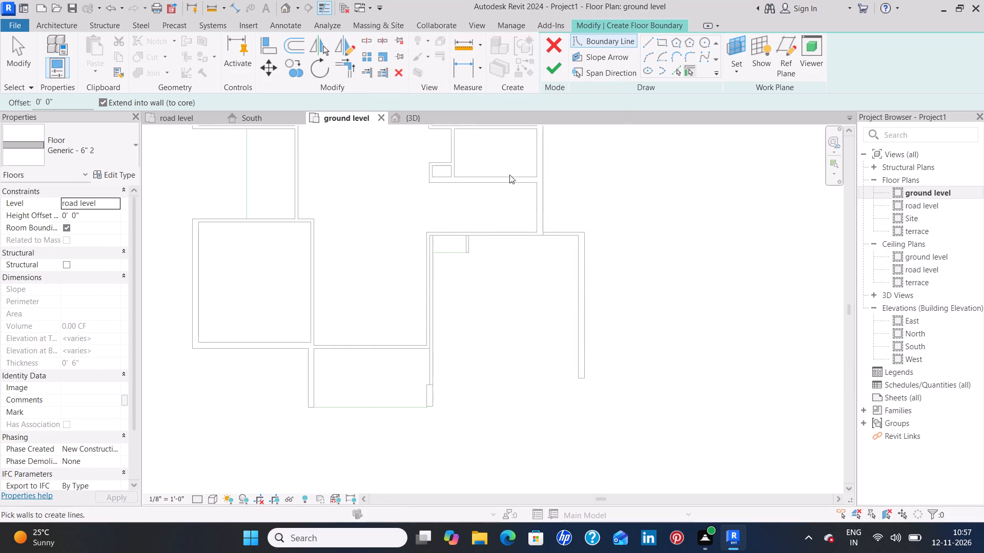
Sketch the floor's north boundary line along the parking's north wall, about 18' 6 1/4" from the northwest corner to the east wall's inner face.
{"action": "left_click", "coordinate": [649, 45]}
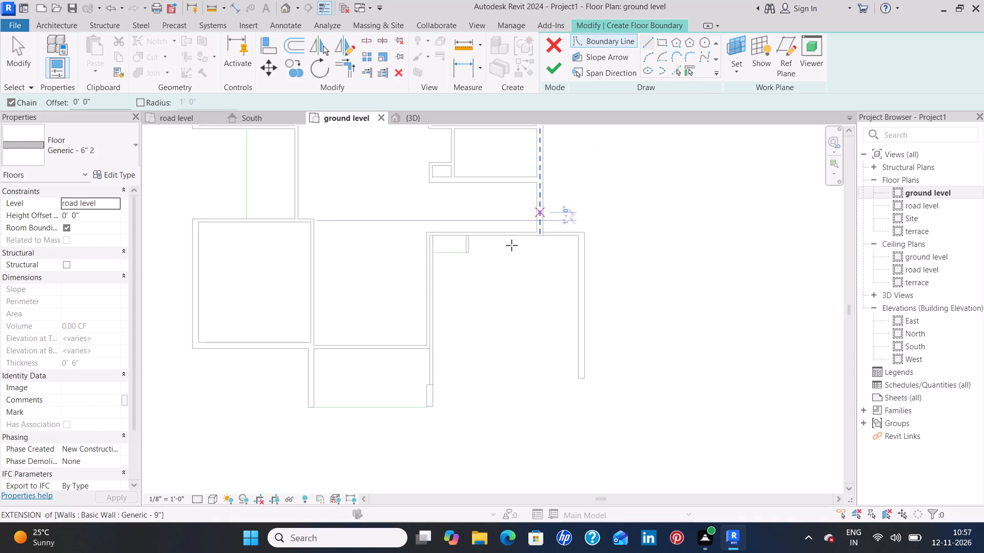
{"action": "scroll", "coordinate": [416, 230], "scroll_direction": "up", "scroll_amount": 9}
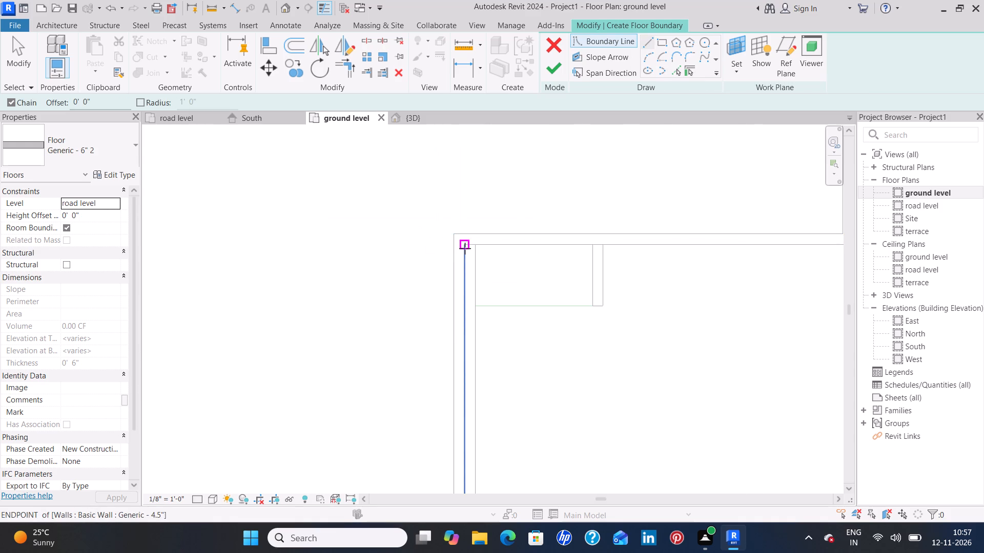
{"action": "left_click", "coordinate": [463, 246]}
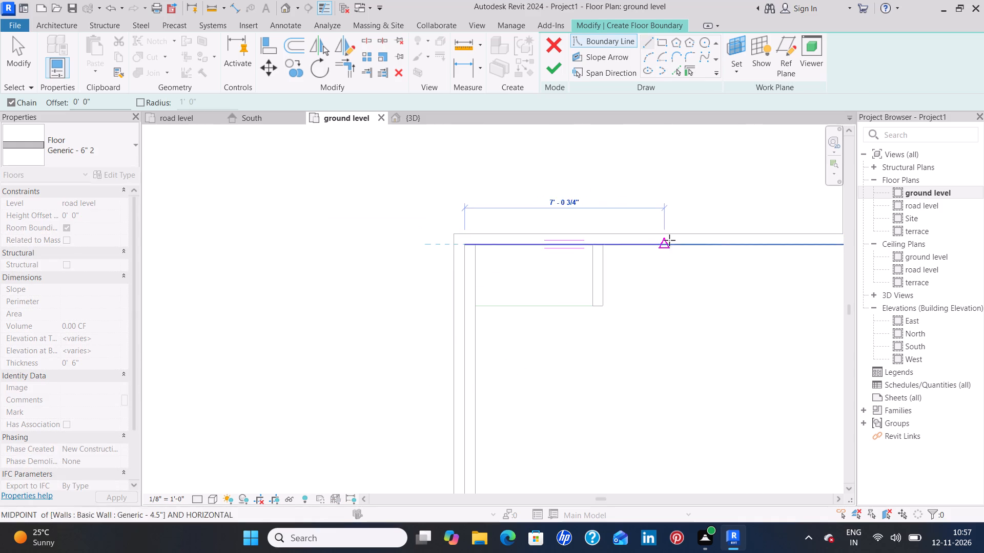
{"action": "middle_click_drag", "start_coordinate": [674, 240], "coordinate": [357, 244]}
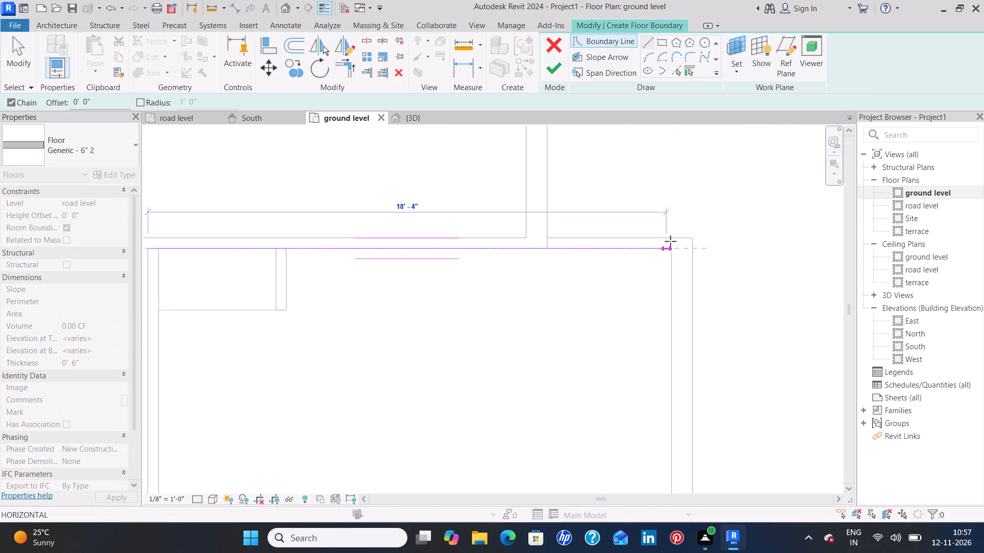
{"action": "left_click_drag", "start_coordinate": [674, 244], "coordinate": [674, 251]}
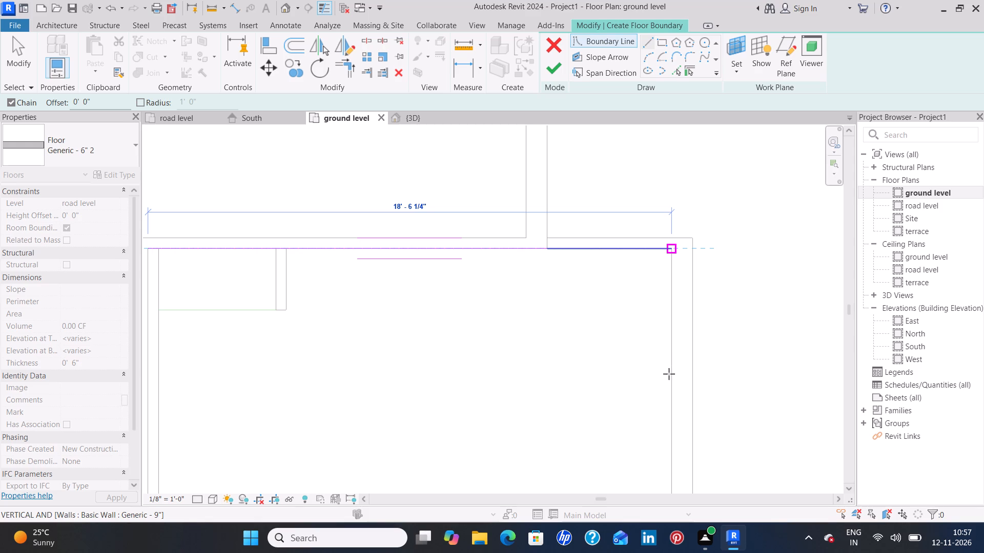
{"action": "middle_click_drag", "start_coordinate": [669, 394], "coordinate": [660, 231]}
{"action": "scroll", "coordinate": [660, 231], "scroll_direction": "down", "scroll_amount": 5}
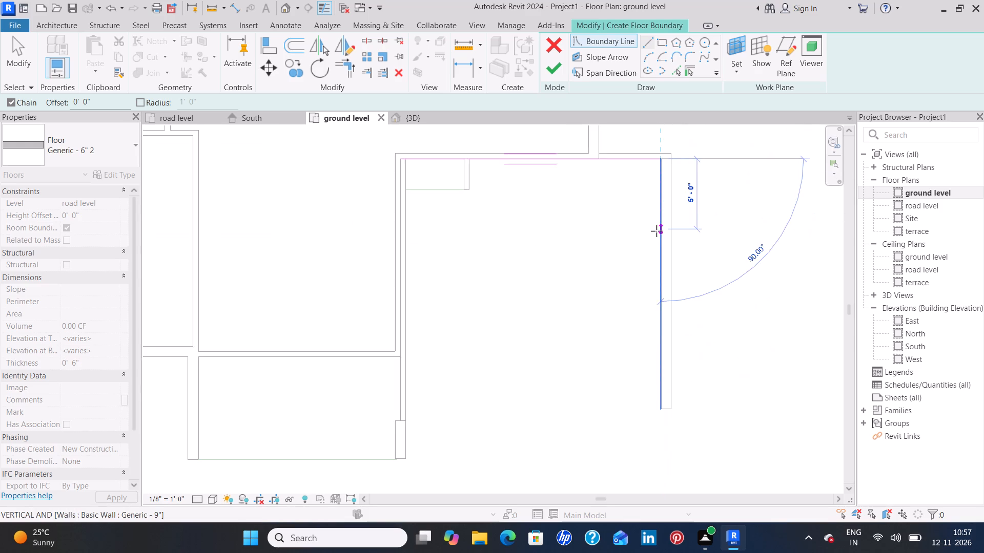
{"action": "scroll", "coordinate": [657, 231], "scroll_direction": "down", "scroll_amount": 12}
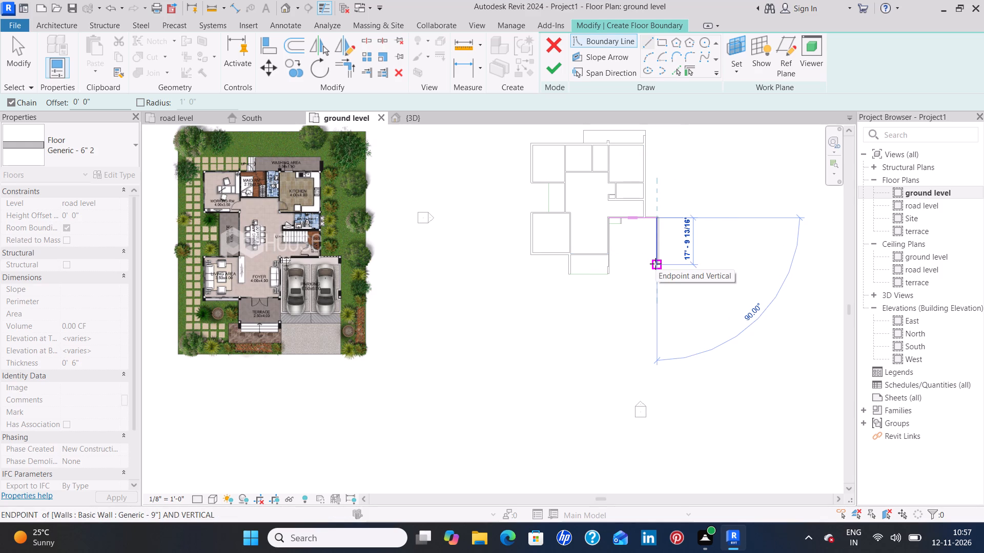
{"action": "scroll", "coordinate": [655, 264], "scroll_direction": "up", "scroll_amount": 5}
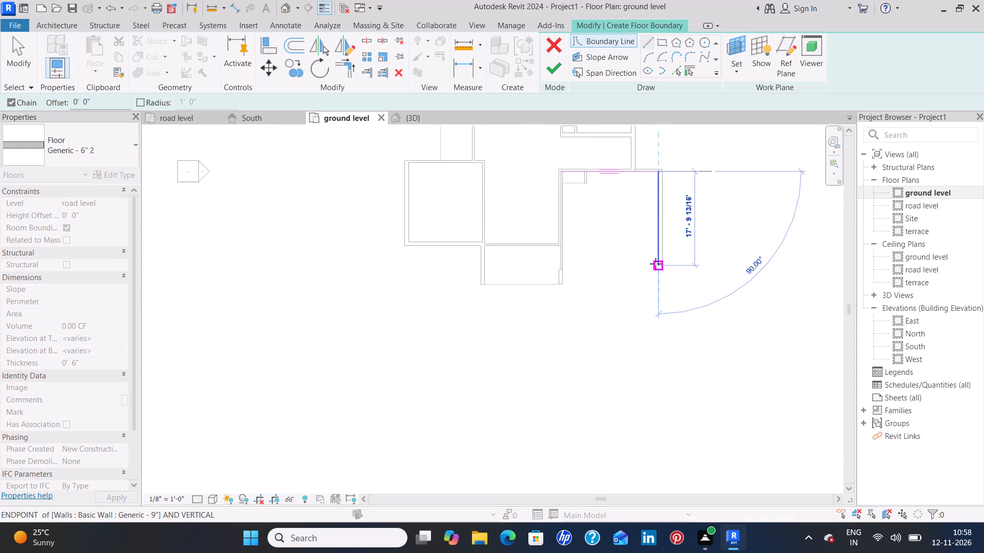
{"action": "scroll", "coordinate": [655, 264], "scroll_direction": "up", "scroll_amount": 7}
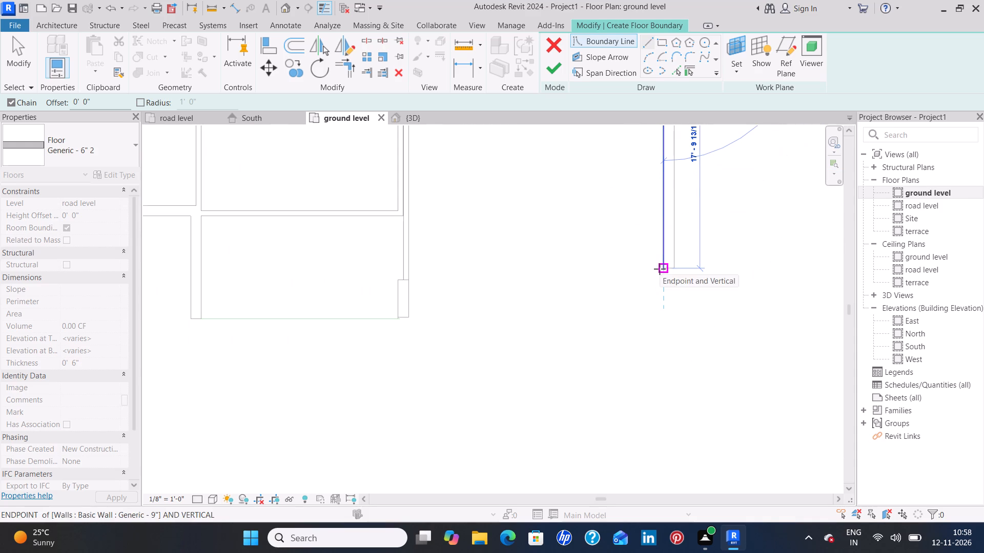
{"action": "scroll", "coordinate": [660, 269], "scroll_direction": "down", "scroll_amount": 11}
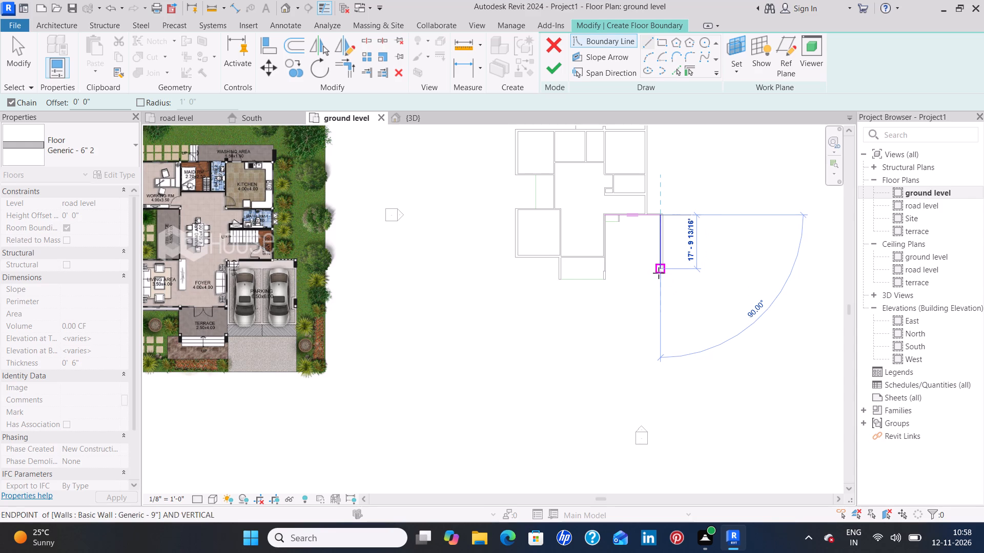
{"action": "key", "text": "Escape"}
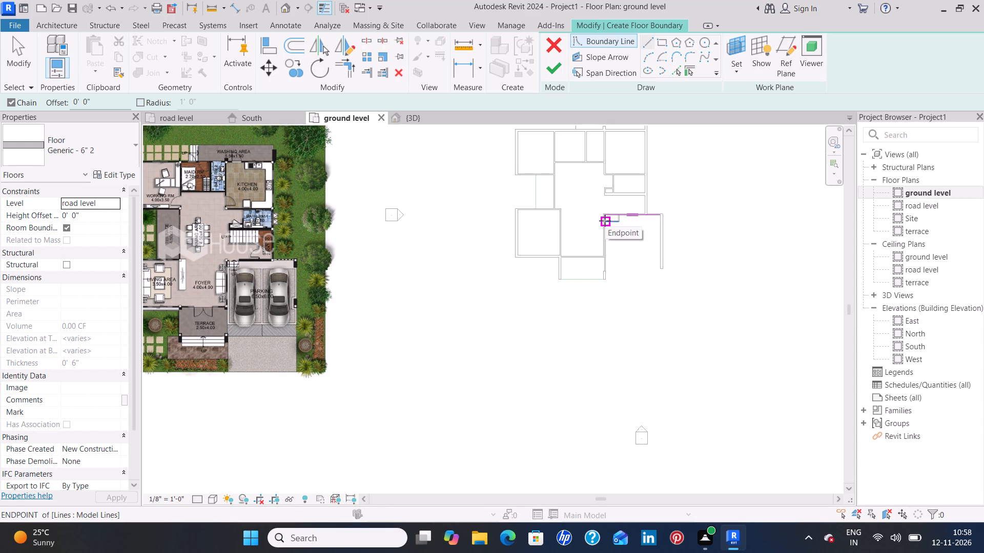
Sketch the west boundary line about 19' 6" south along the parking's west wall, from the north boundary line's west end.
{"action": "scroll", "coordinate": [605, 221], "scroll_direction": "up", "scroll_amount": 10}
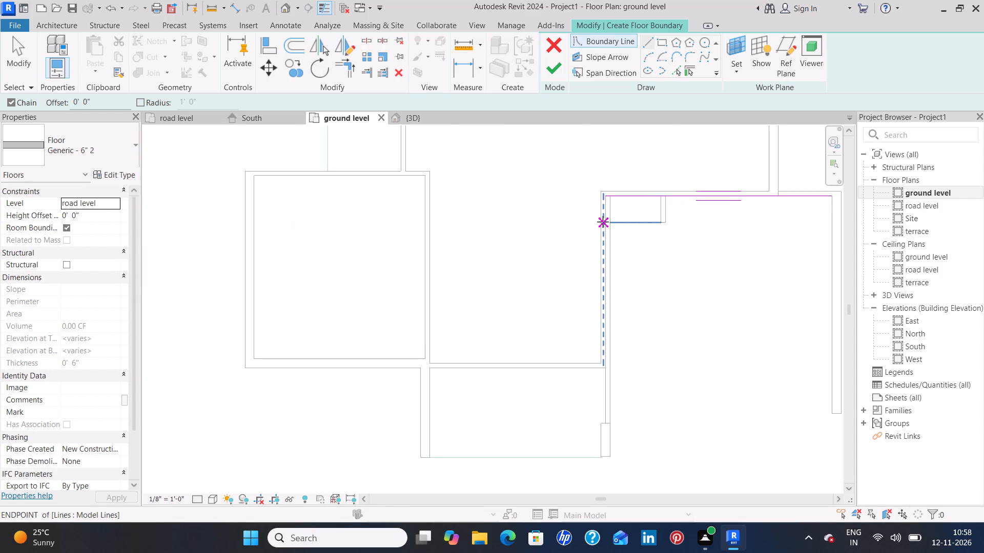
{"action": "scroll", "coordinate": [603, 221], "scroll_direction": "up", "scroll_amount": 4}
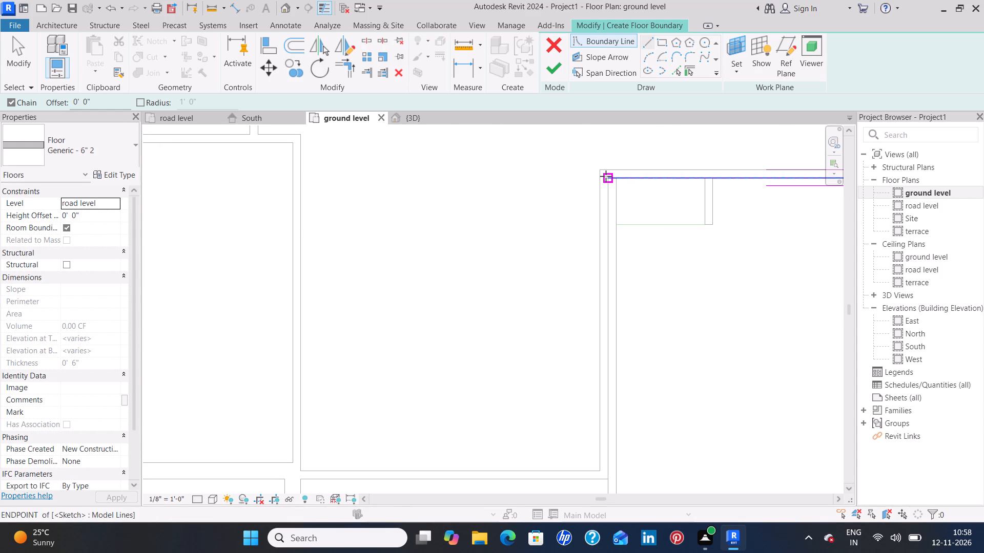
{"action": "left_click", "coordinate": [608, 177]}
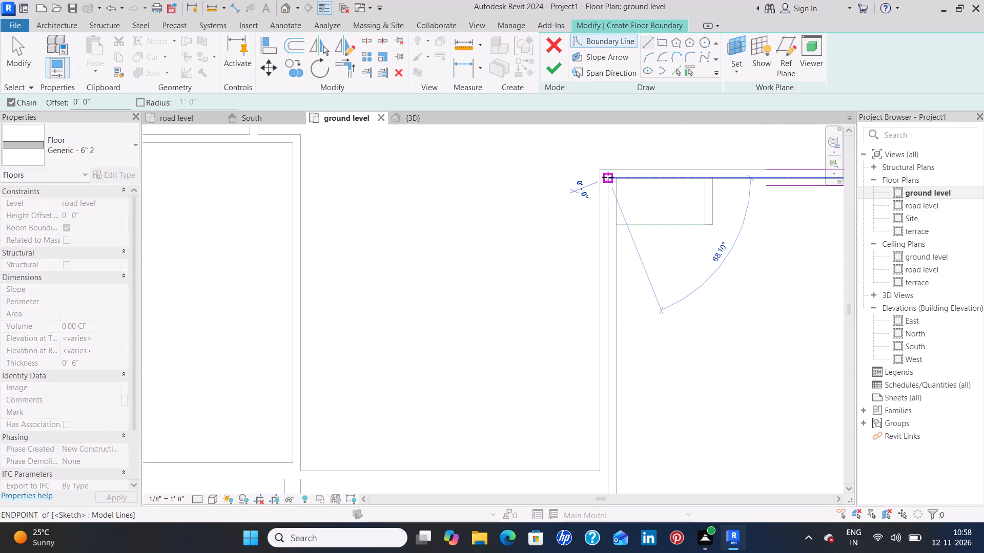
{"action": "middle_click_drag", "start_coordinate": [605, 355], "coordinate": [605, 163]}
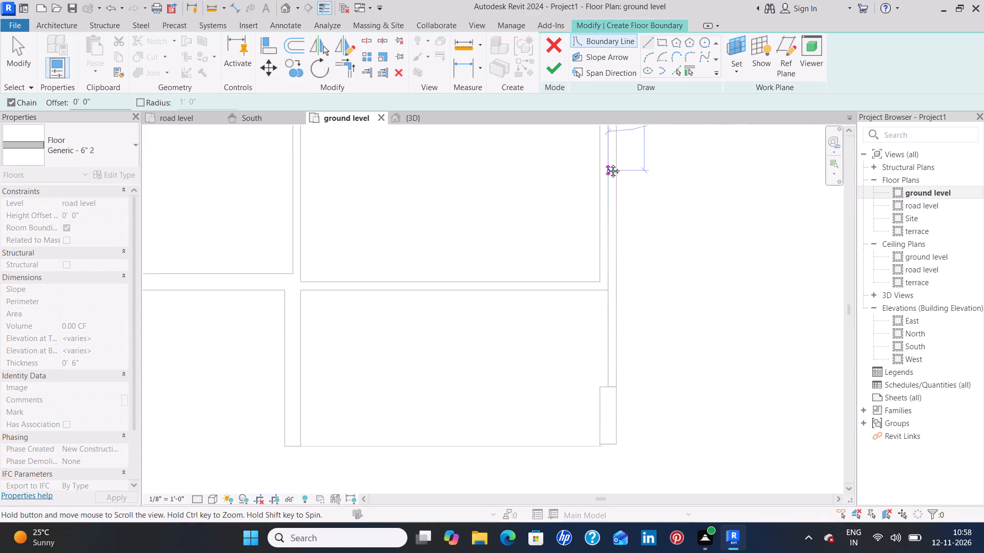
{"action": "middle_click_drag", "start_coordinate": [605, 163], "coordinate": [605, 163]}
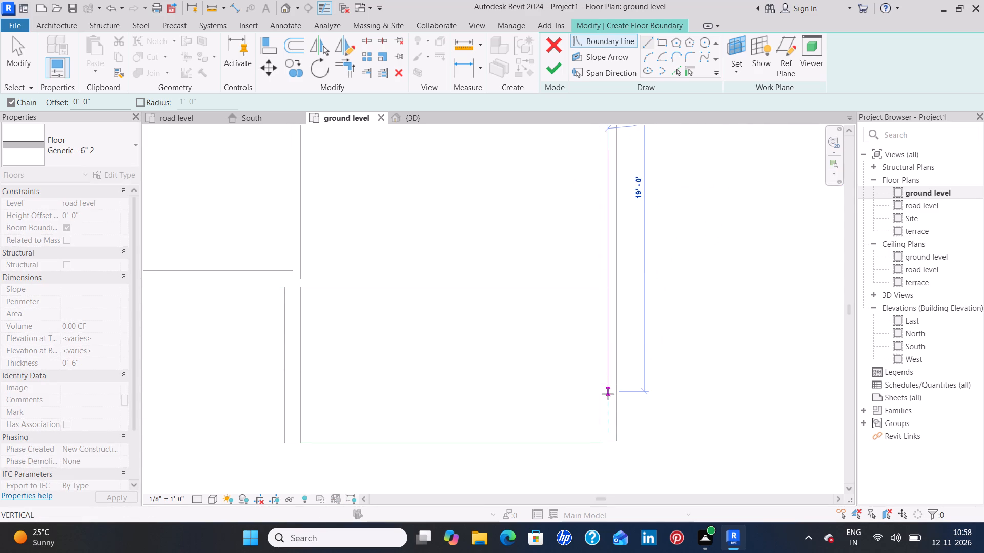
{"action": "left_click", "coordinate": [607, 398]}
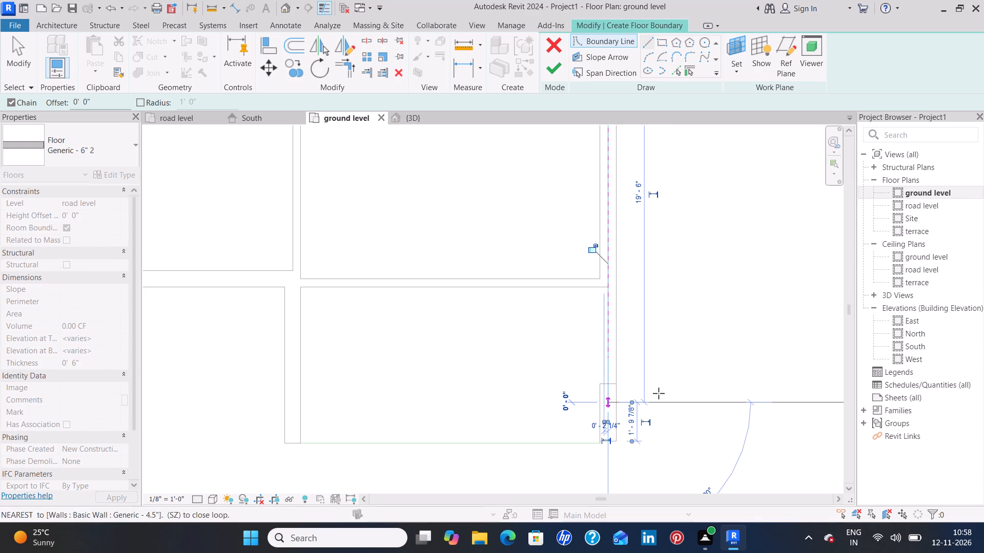
Sketch the south boundary line about 18' 6 1/4" east, and the east boundary line back to the north one, closing the floor loop.
{"action": "middle_click_drag", "start_coordinate": [767, 396], "coordinate": [712, 389]}
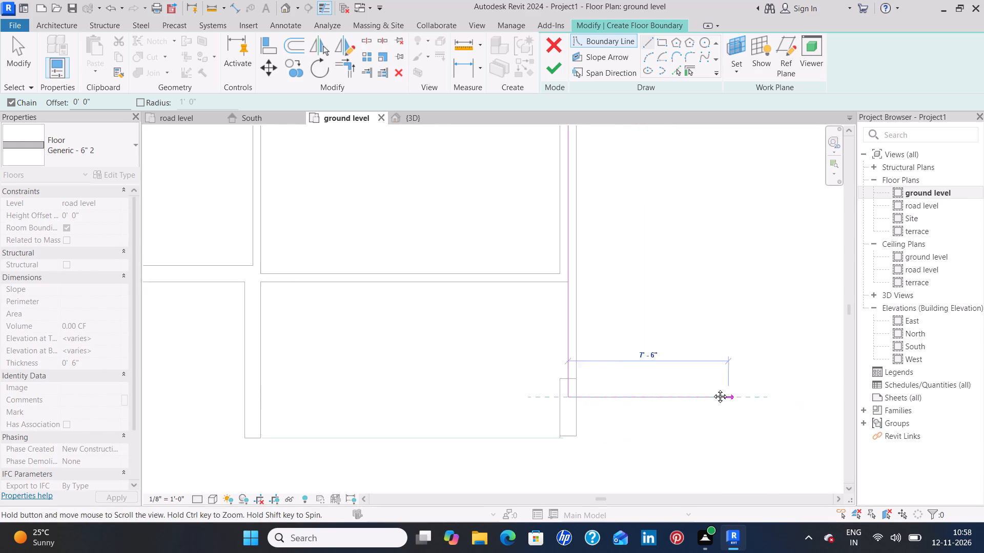
{"action": "middle_click_drag", "start_coordinate": [712, 389], "coordinate": [523, 385]}
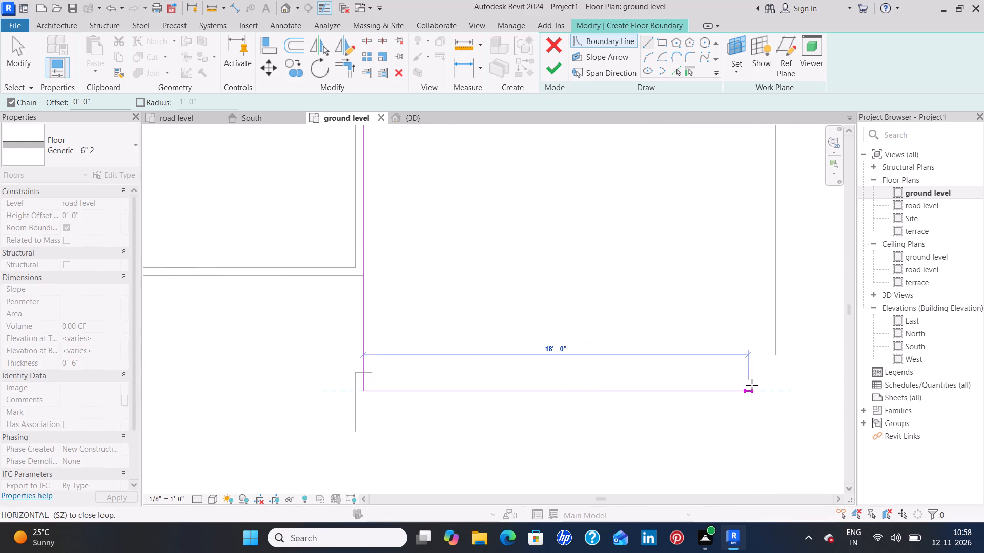
{"action": "left_click", "coordinate": [761, 385]}
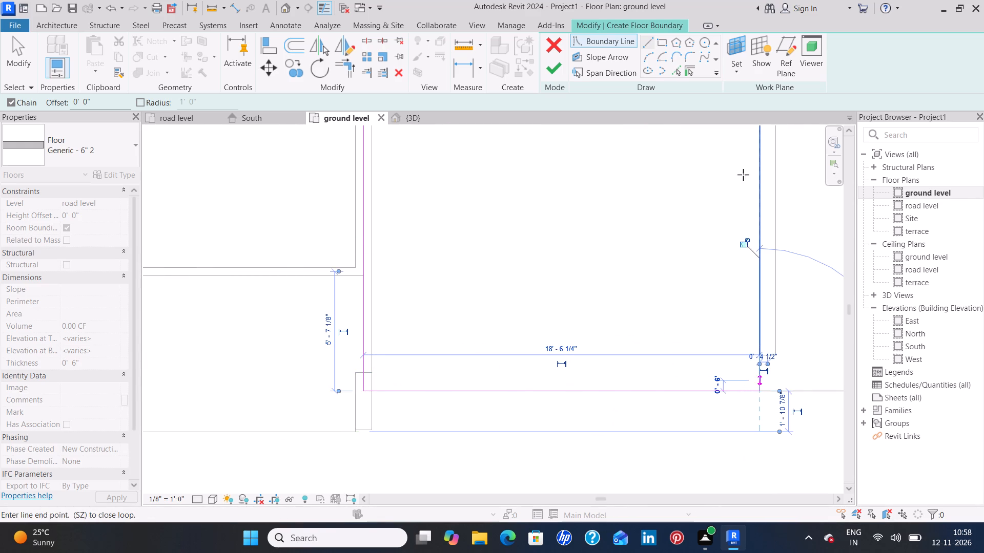
{"action": "middle_click_drag", "start_coordinate": [761, 131], "coordinate": [763, 445]}
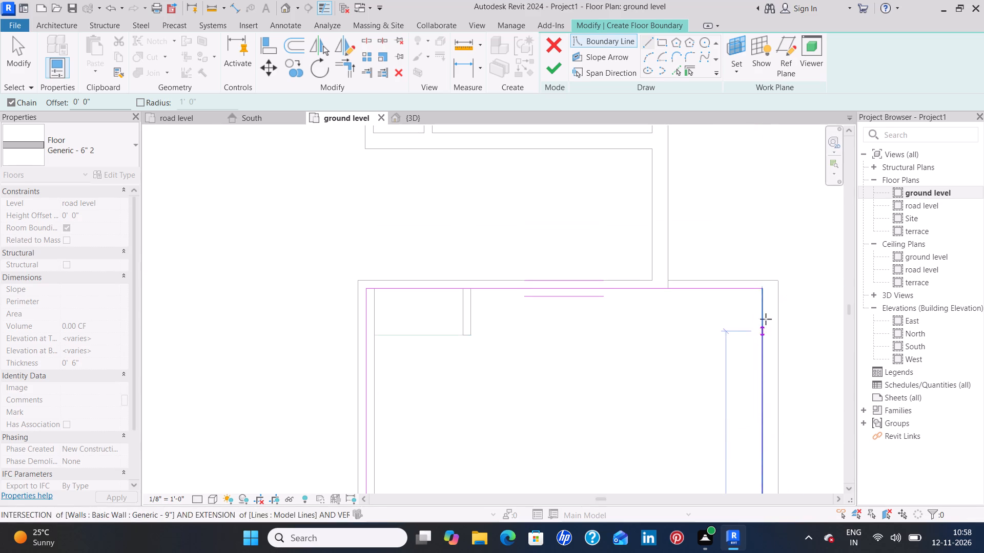
{"action": "left_click", "coordinate": [761, 290]}
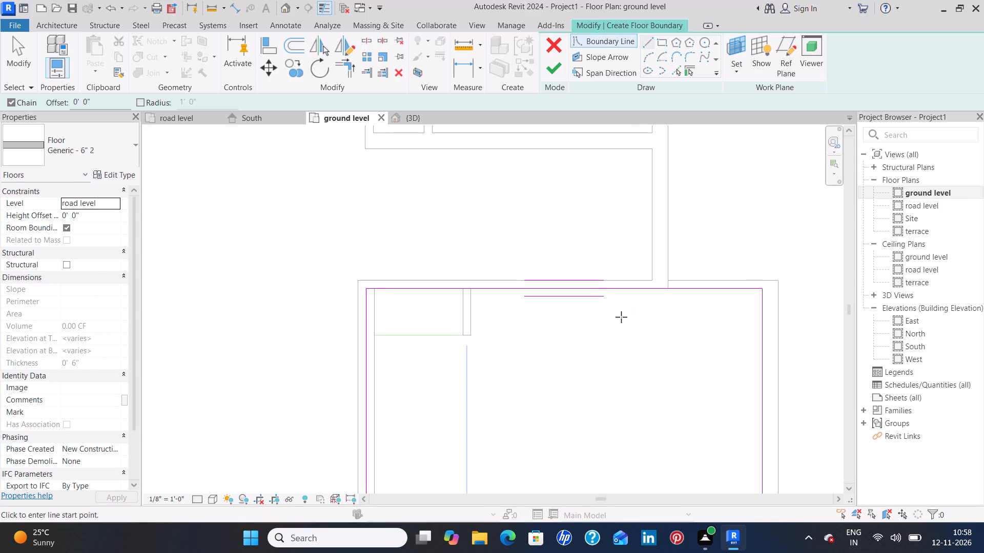
{"action": "key", "text": "Escape"}
{"action": "key", "text": "Escape"}
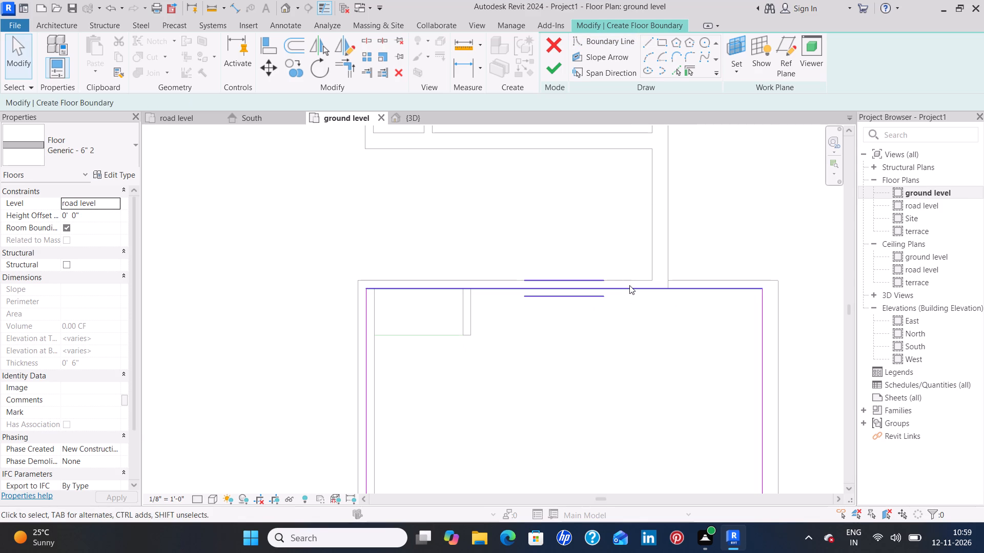
Nudge the floor sketch's north boundary line north onto the outer face of the parking's north wall.
{"action": "left_click", "coordinate": [629, 285]}
{"action": "key", "text": "Up"}
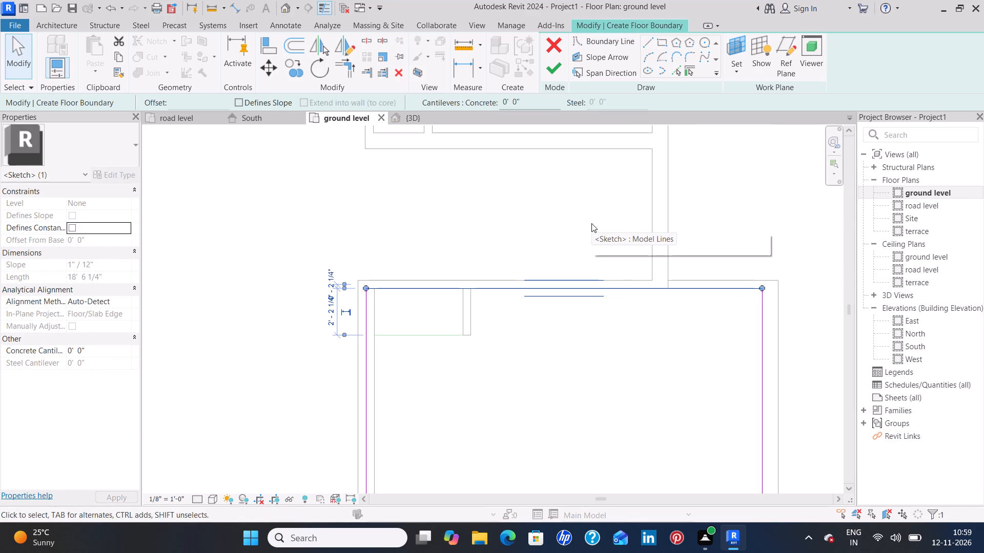
{"action": "key", "text": "Up"}
{"action": "key", "text": "Up"}
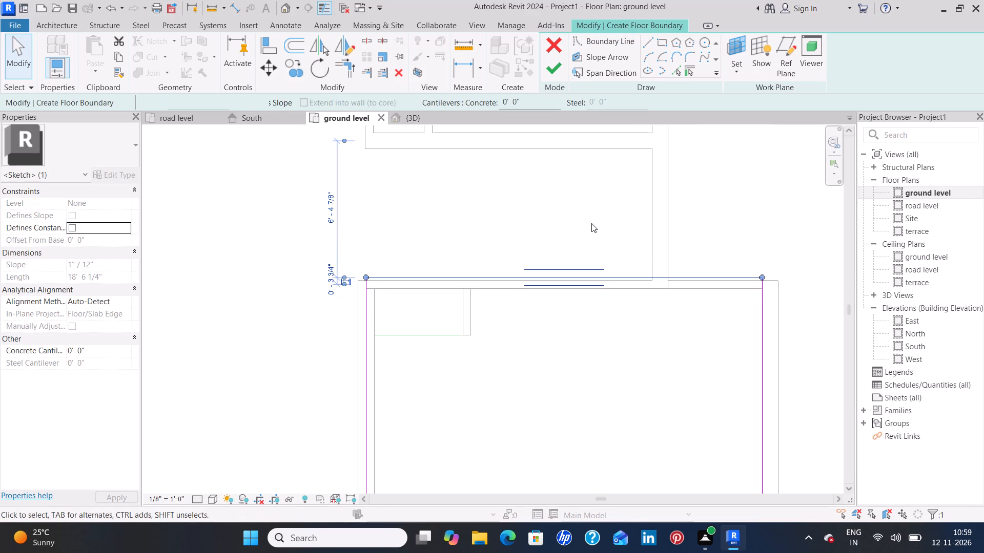
{"action": "scroll", "coordinate": [437, 312], "scroll_direction": "up", "scroll_amount": 10}
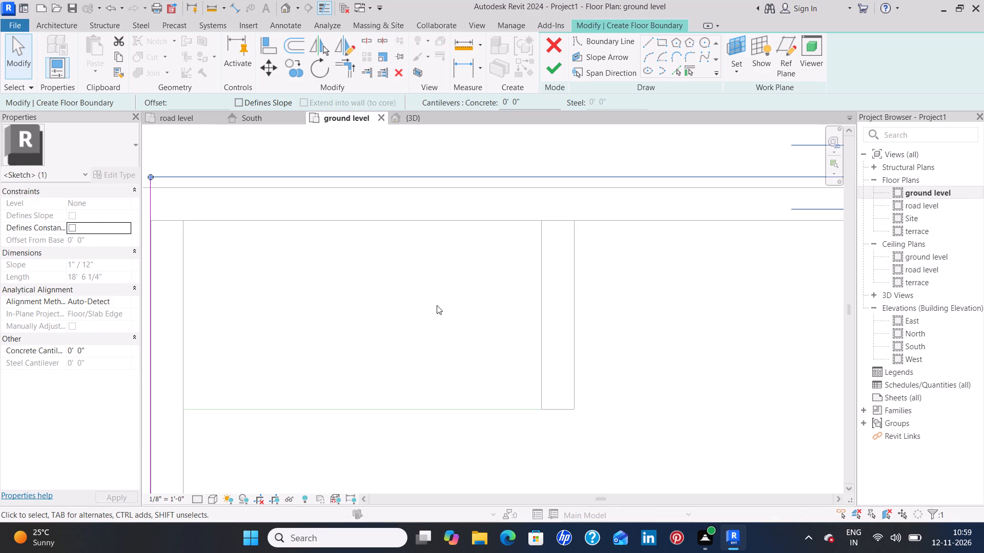
{"action": "key", "text": "Down"}
{"action": "key", "text": "Down"}
{"action": "key", "text": "Down"}
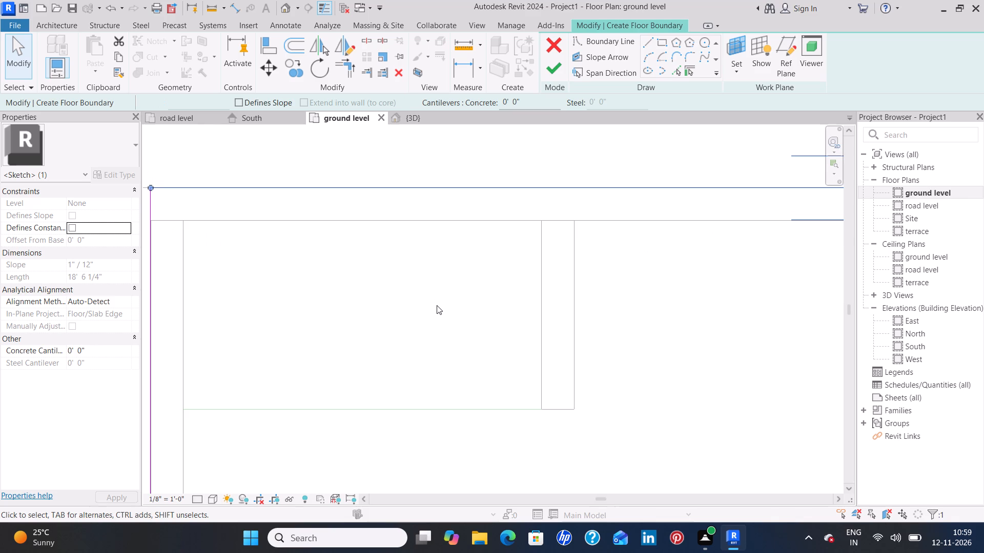
Nudge the floor sketch's east boundary line east onto the outer face of the parking's east wall.
{"action": "scroll", "coordinate": [694, 433], "scroll_direction": "down", "scroll_amount": 10}
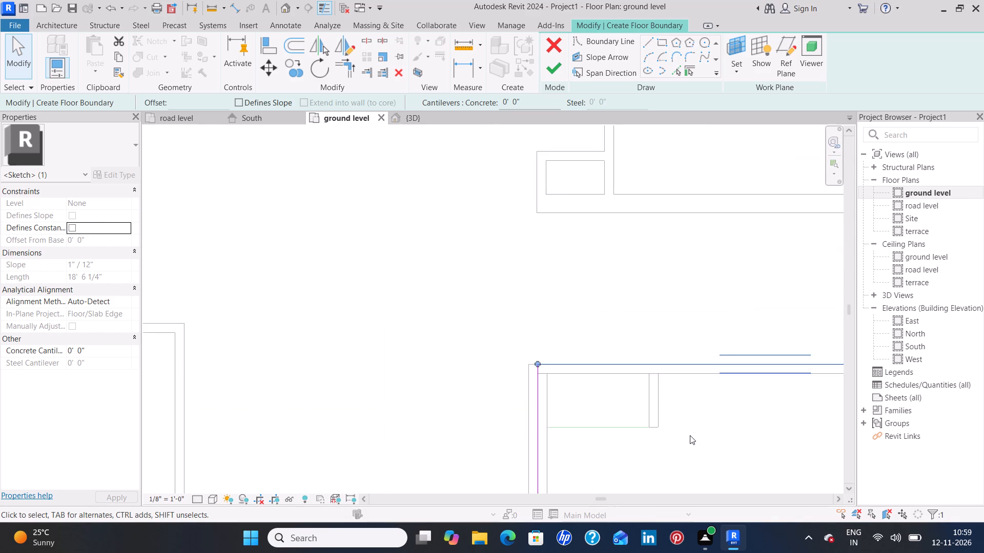
{"action": "middle_click_drag", "start_coordinate": [690, 430], "coordinate": [380, 381]}
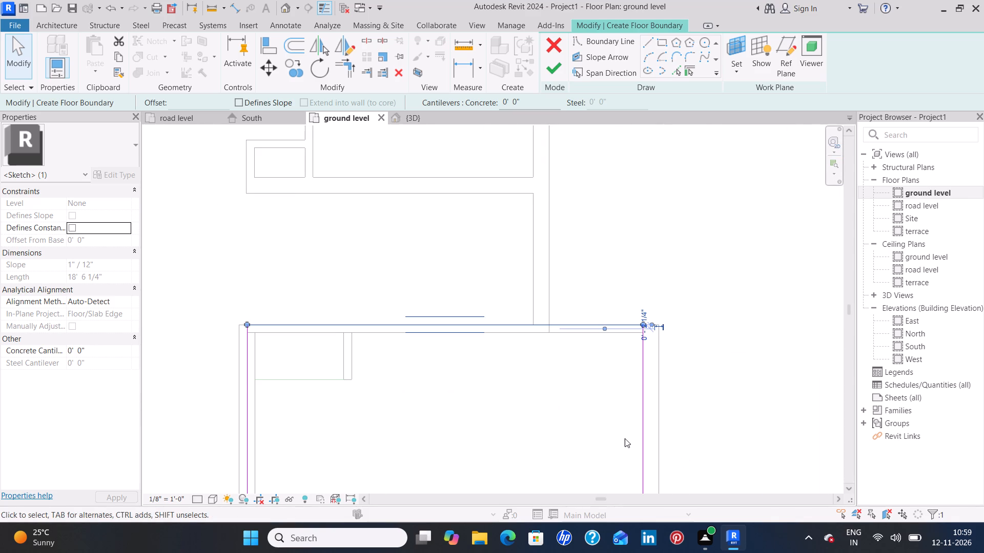
{"action": "left_click", "coordinate": [644, 435]}
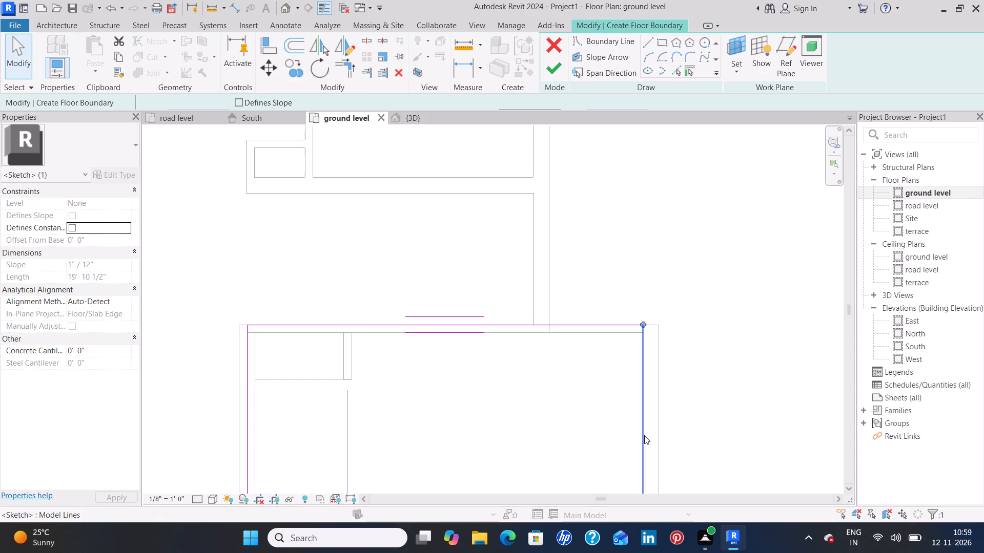
{"action": "key", "text": "Right"}
{"action": "key", "text": "Right"}
{"action": "key", "text": "Right"}
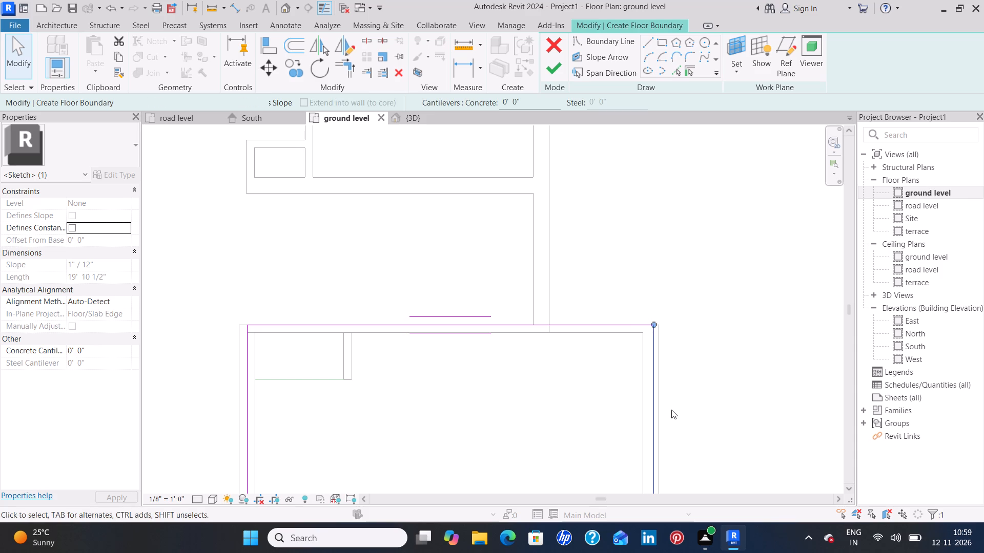
{"action": "key", "text": "Right"}
{"action": "key", "text": "Right"}
{"action": "scroll", "coordinate": [647, 329], "scroll_direction": "up", "scroll_amount": 14}
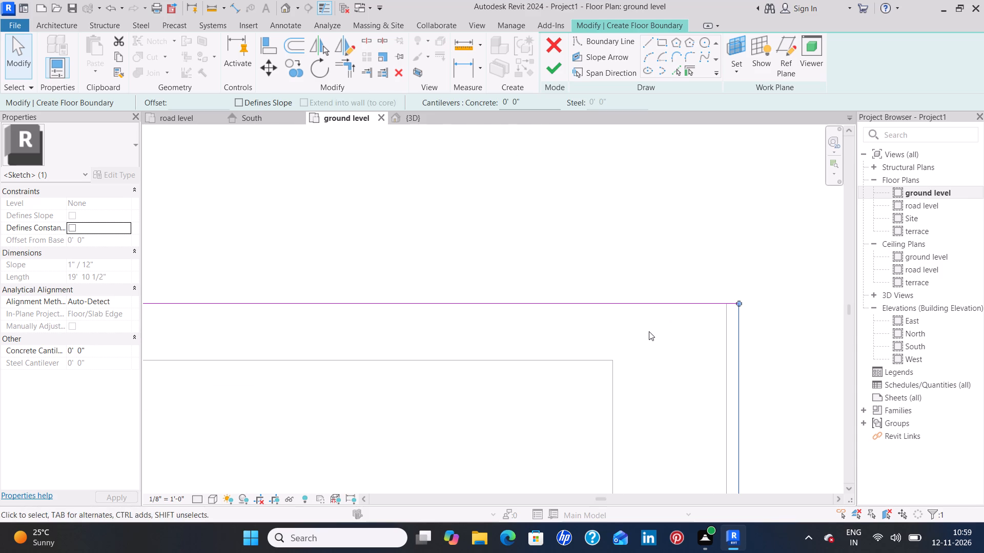
{"action": "key", "text": "Left"}
{"action": "key", "text": "Left"}
{"action": "key", "text": "Left"}
{"action": "key", "text": "Left"}
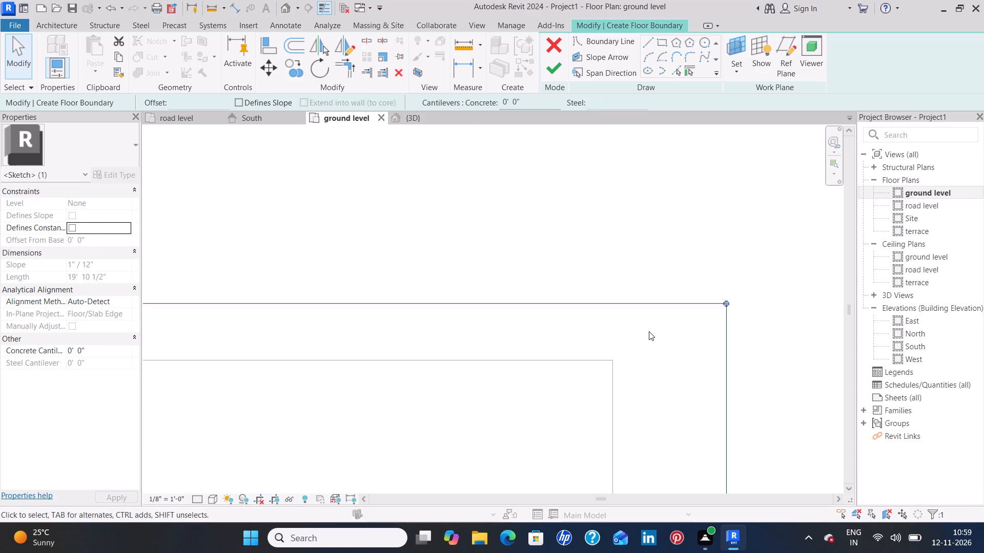
{"action": "left_click", "coordinate": [649, 331]}
Finish the boundary sketch to create the parking floor, and dismiss the save reminder.
{"action": "scroll", "coordinate": [661, 326], "scroll_direction": "down", "scroll_amount": 12}
{"action": "scroll", "coordinate": [655, 370], "scroll_direction": "down", "scroll_amount": 4}
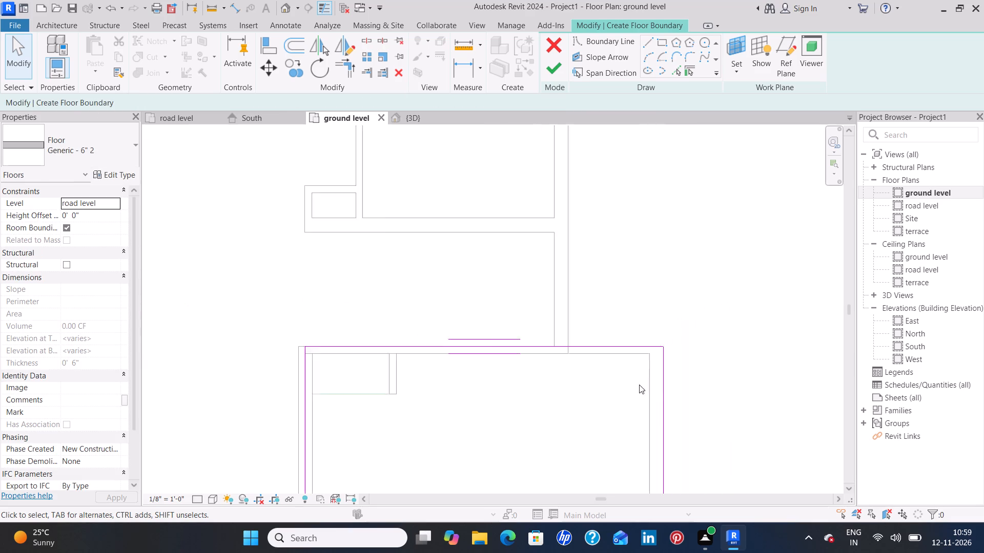
{"action": "scroll", "coordinate": [639, 385], "scroll_direction": "down", "scroll_amount": 1}
{"action": "scroll", "coordinate": [594, 405], "scroll_direction": "down", "scroll_amount": 4}
{"action": "middle_click_drag", "start_coordinate": [583, 419], "coordinate": [621, 260]}
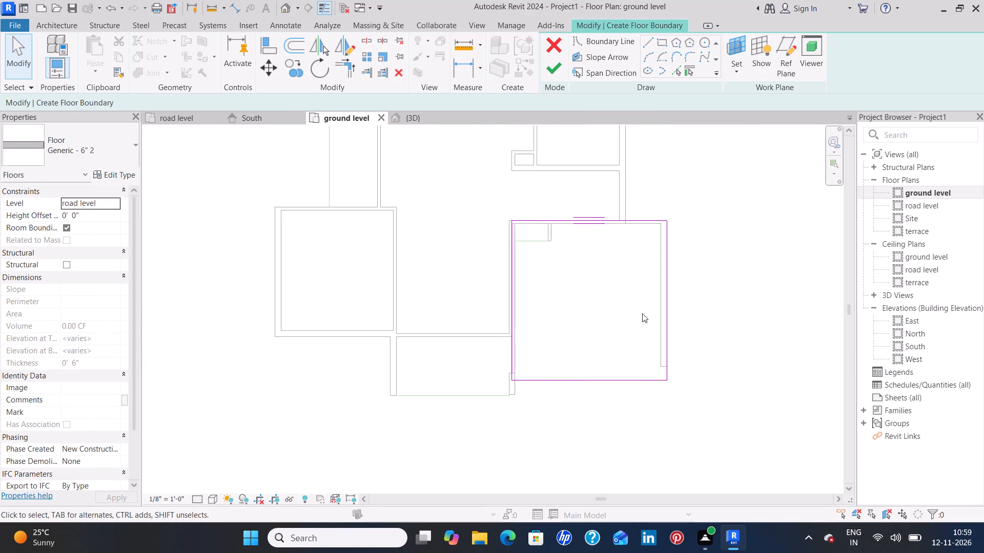
{"action": "left_click", "coordinate": [552, 66]}
{"action": "left_click", "coordinate": [596, 162]}
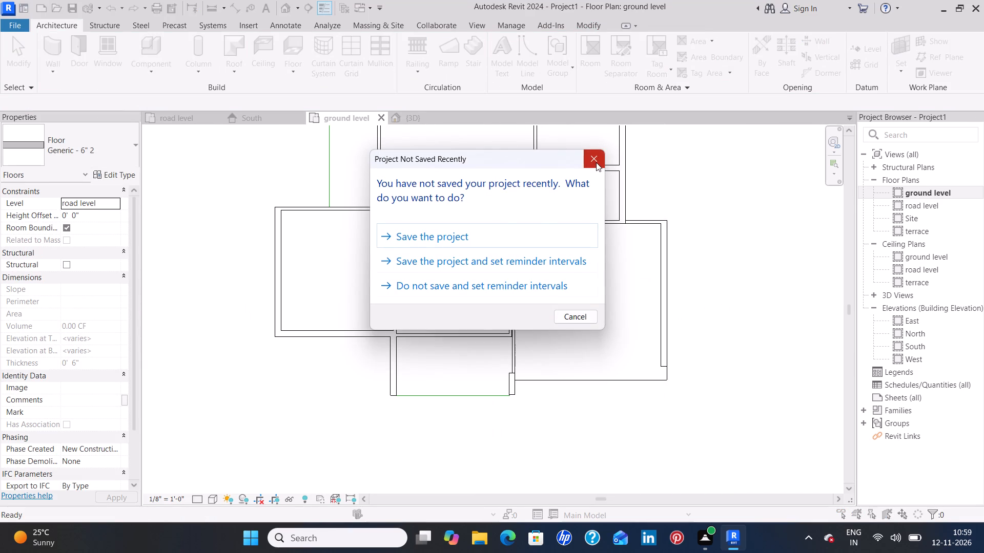
{"action": "left_click", "coordinate": [786, 386]}
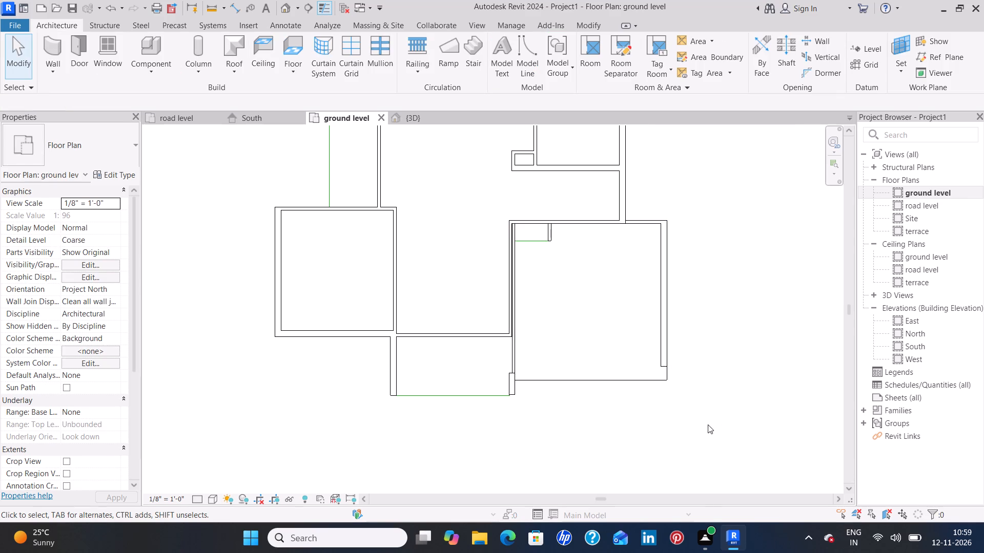
Save the project to the Desktop as a Revit project file named 12.11 3d plan.
{"action": "scroll", "coordinate": [459, 230], "scroll_direction": "down", "scroll_amount": 3}
{"action": "middle_click_drag", "start_coordinate": [467, 223], "coordinate": [450, 356]}
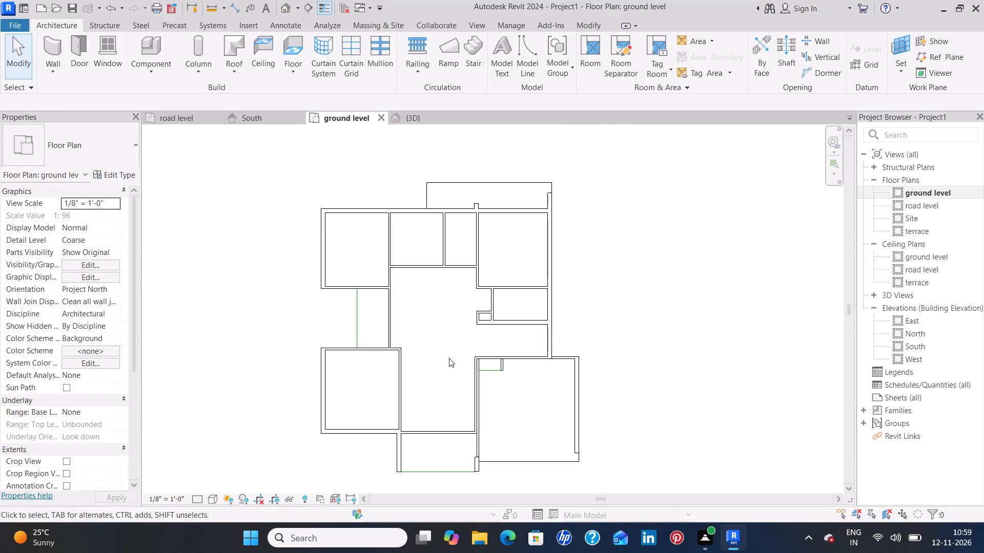
{"action": "key", "text": "ctrl+s"}
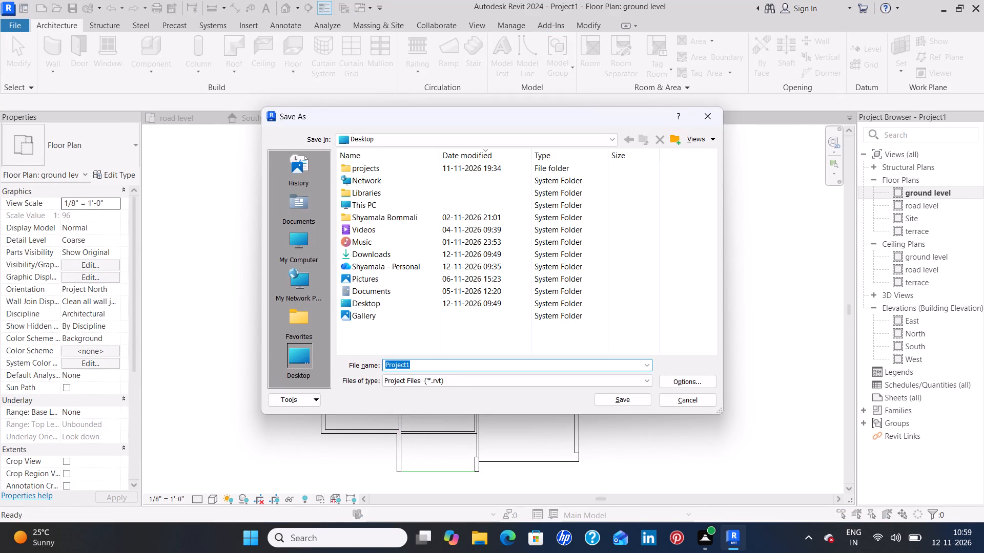
{"action": "left_click", "coordinate": [454, 365]}
{"action": "key", "text": "BackSpace"}
{"action": "key", "text": "BackSpace"}
{"action": "key", "text": "BackSpace"}
{"action": "key", "text": "BackSpace"}
{"action": "key", "text": "BackSpace"}
{"action": "key", "text": "BackSpace"}
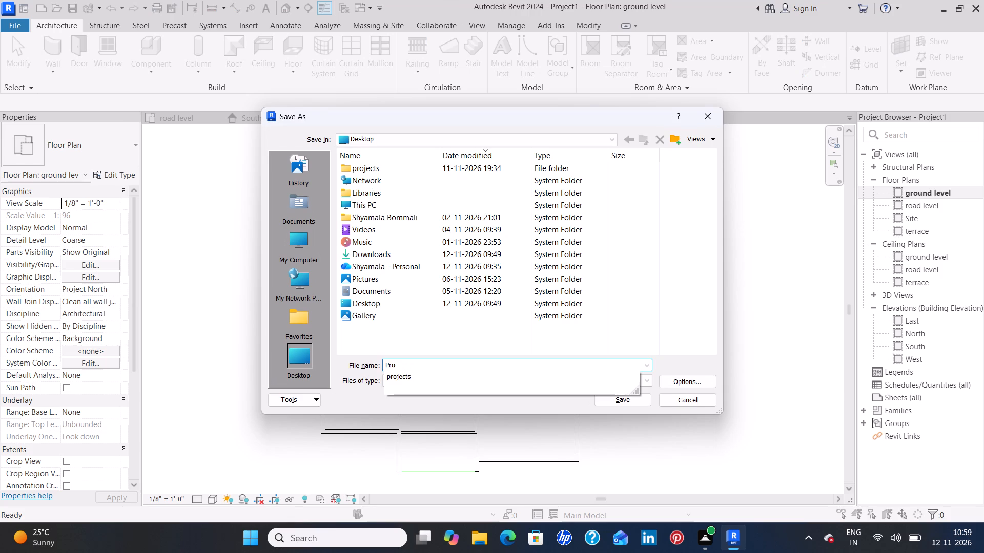
{"action": "key", "text": "BackSpace"}
{"action": "key", "text": "BackSpace"}
{"action": "key", "text": "BackSpace"}
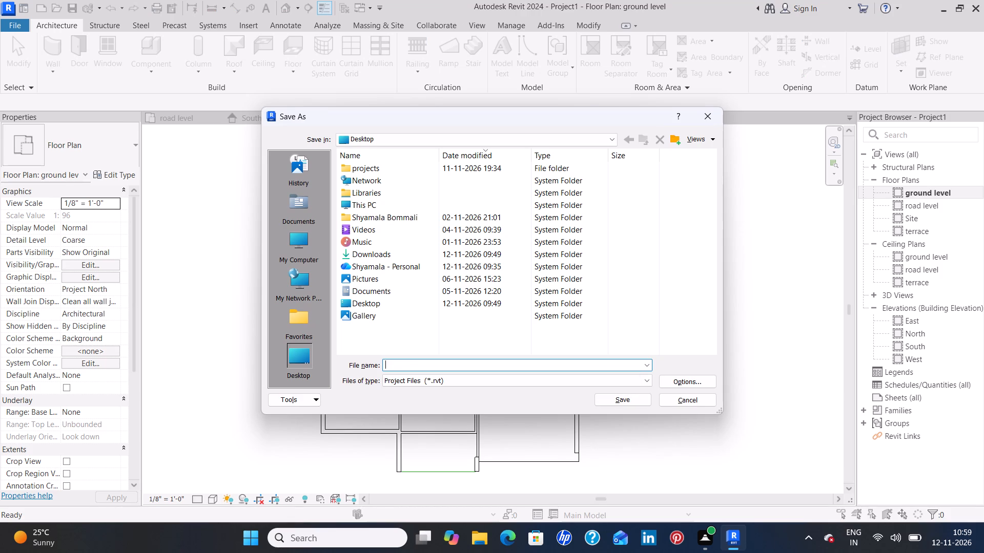
{"action": "key", "text": "1"}
{"action": "type", "text": "2.1"}
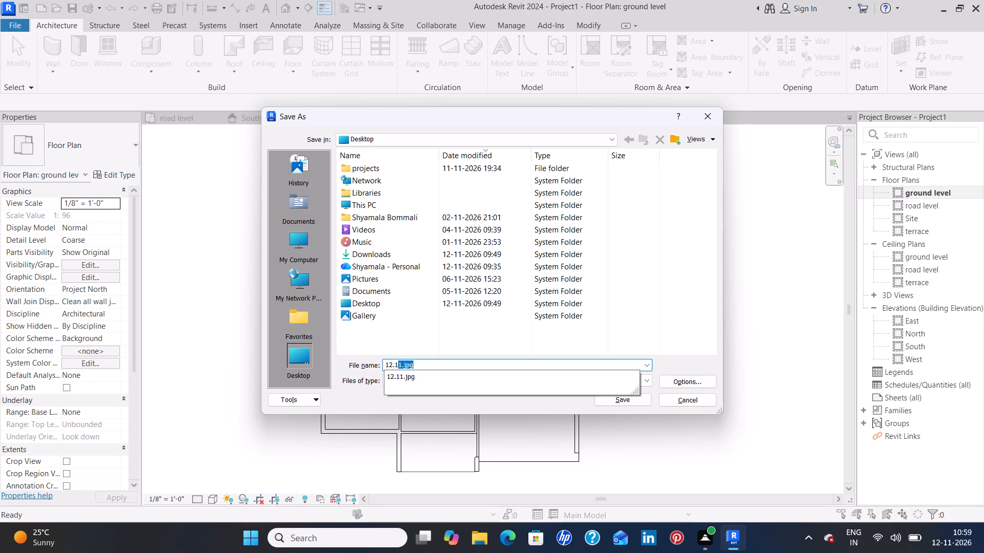
{"action": "key", "text": "1"}
{"action": "key", "text": "space"}
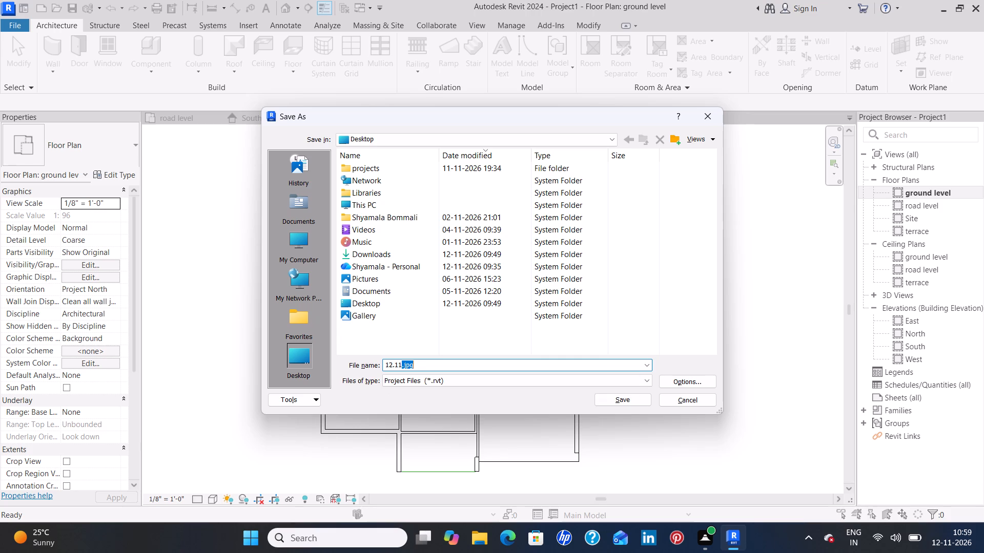
{"action": "type", "text": "3d"}
{"action": "key", "text": "space"}
{"action": "type", "text": "pl"}
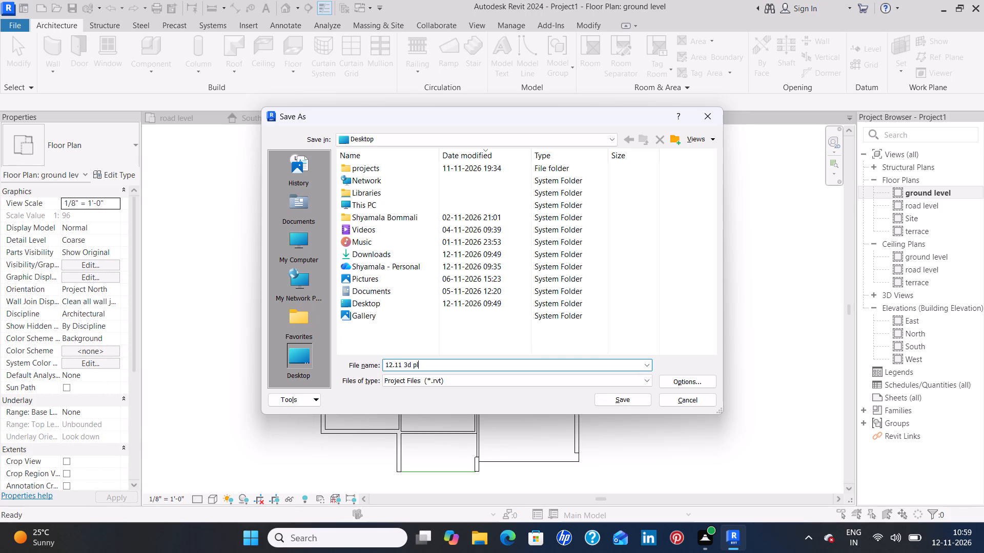
{"action": "type", "text": "an"}
{"action": "left_click", "coordinate": [642, 400]}
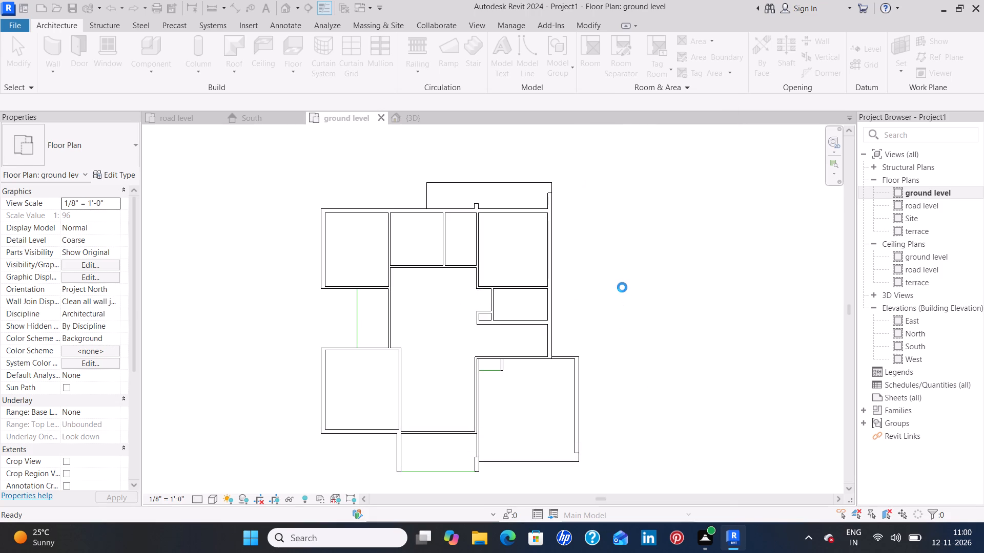
{"action": "left_click", "coordinate": [957, 422]}
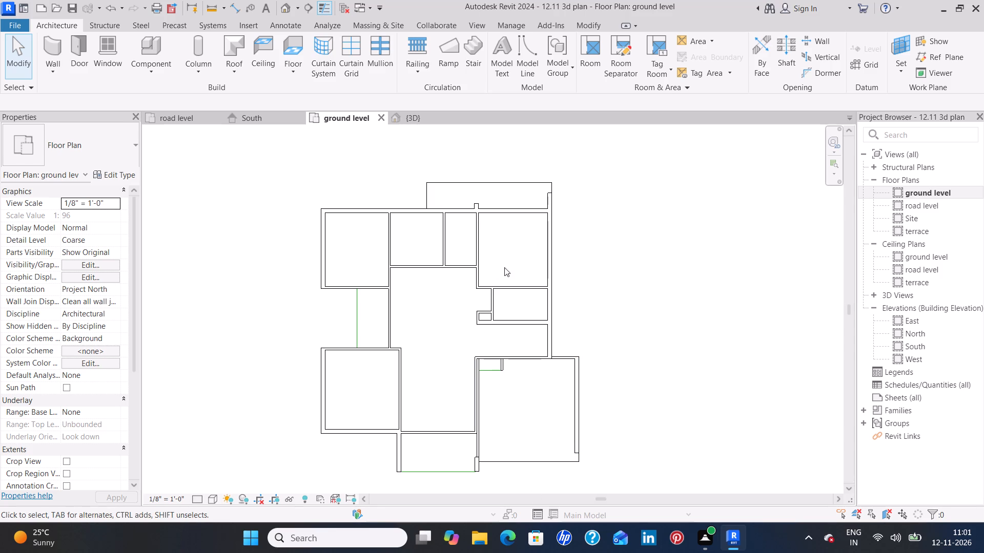
Extend the short 9" wall at the front porch's southeast corner south to the porch's edge line, about 2' 9 1/4" long.
{"action": "middle_click_drag", "start_coordinate": [621, 275], "coordinate": [603, 336]}
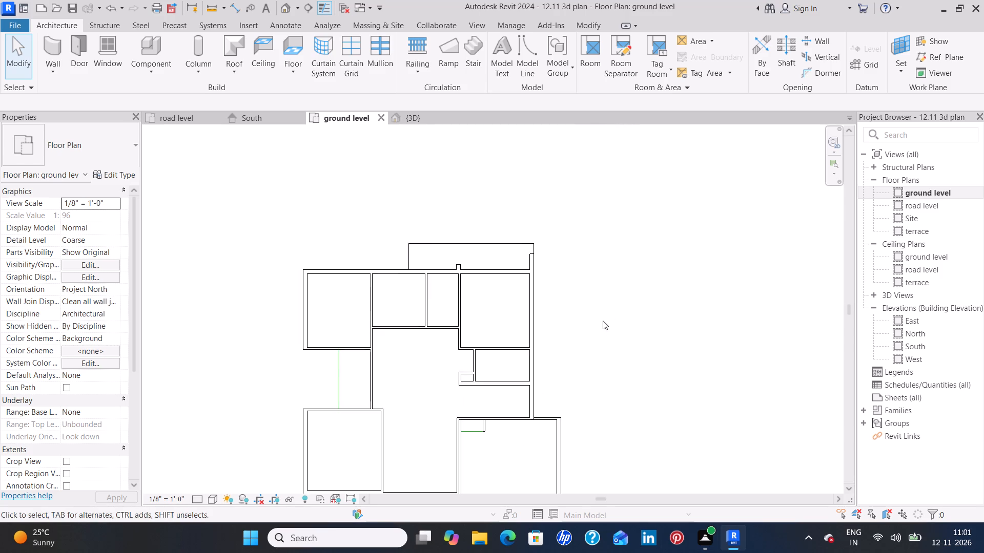
{"action": "scroll", "coordinate": [603, 321], "scroll_direction": "down", "scroll_amount": 1}
{"action": "middle_click_drag", "start_coordinate": [664, 330], "coordinate": [663, 242]}
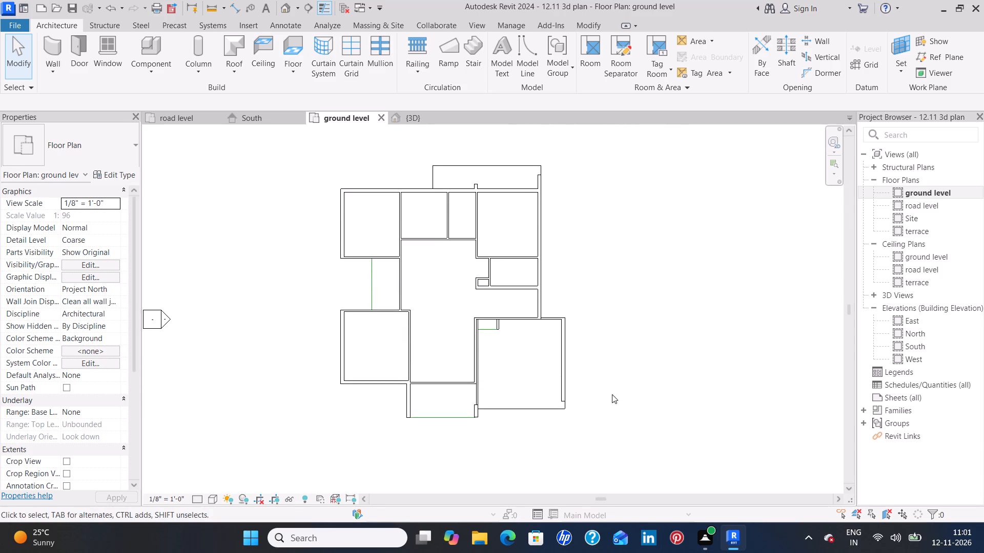
{"action": "scroll", "coordinate": [484, 419], "scroll_direction": "up", "scroll_amount": 2}
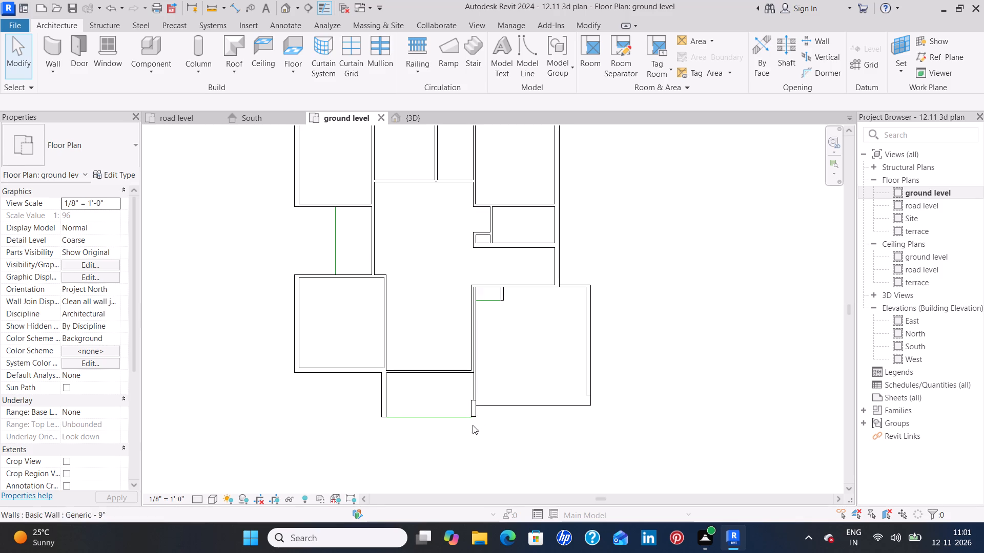
{"action": "scroll", "coordinate": [473, 419], "scroll_direction": "up", "scroll_amount": 13}
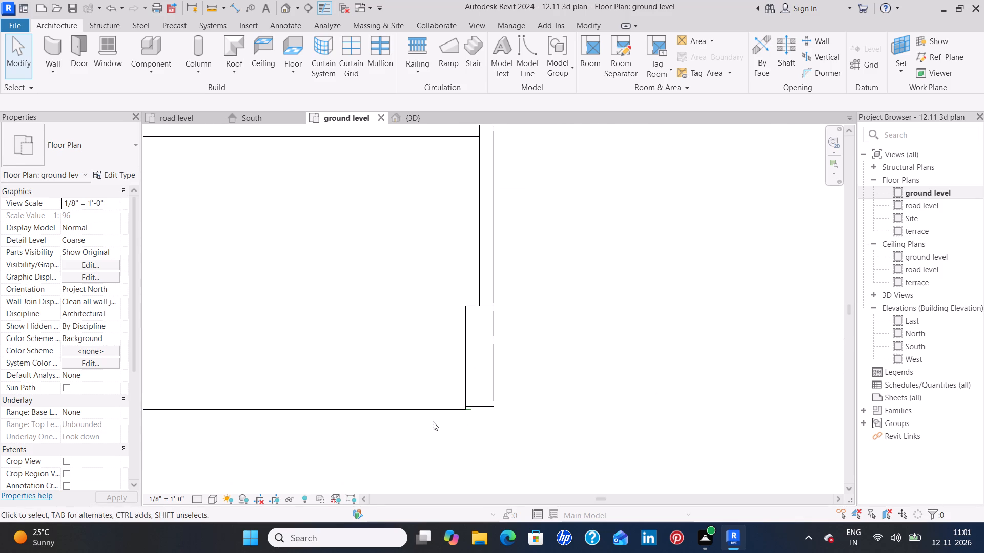
{"action": "scroll", "coordinate": [433, 421], "scroll_direction": "down", "scroll_amount": 2}
{"action": "scroll", "coordinate": [428, 421], "scroll_direction": "up", "scroll_amount": 6}
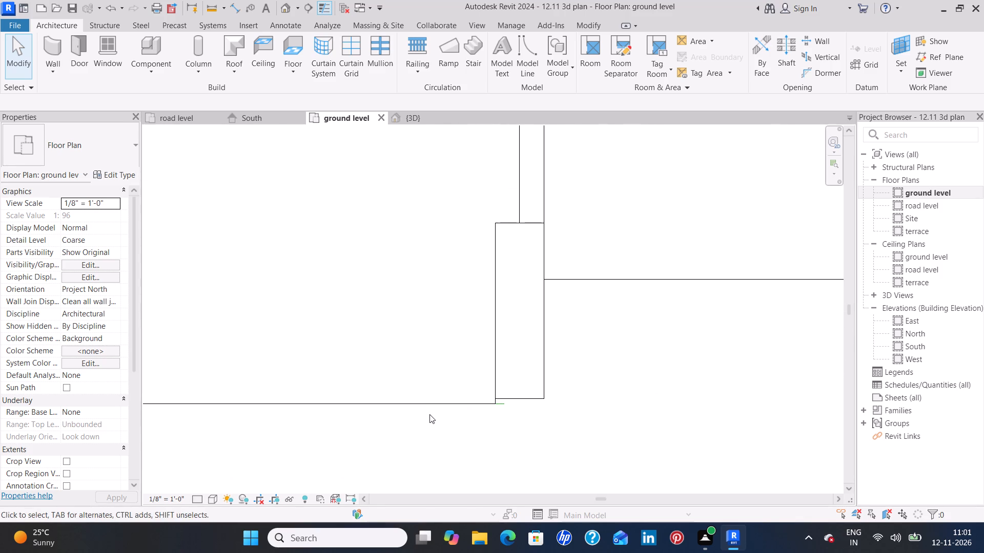
{"action": "middle_click_drag", "start_coordinate": [429, 414], "coordinate": [671, 409]}
{"action": "scroll", "coordinate": [671, 409], "scroll_direction": "down", "scroll_amount": 4}
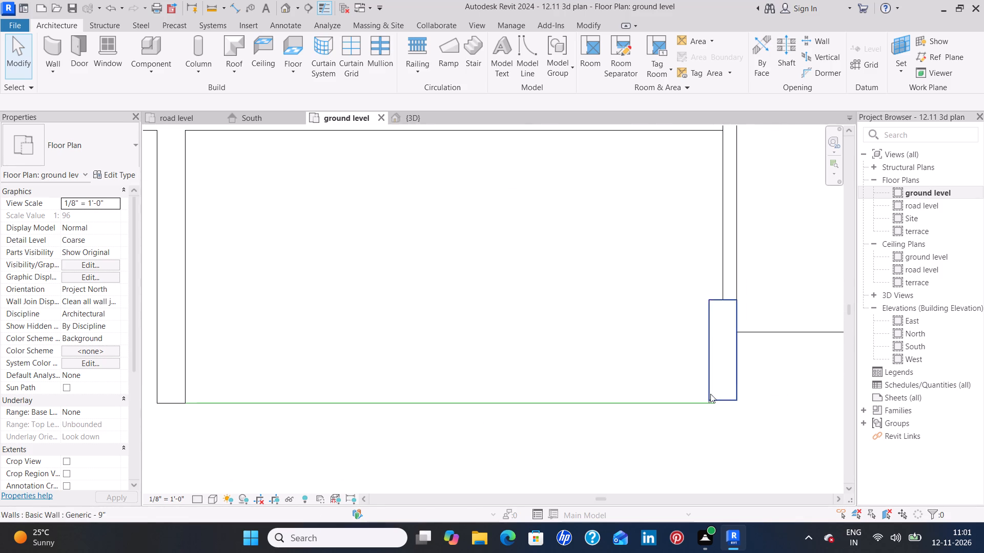
{"action": "left_click", "coordinate": [722, 398]}
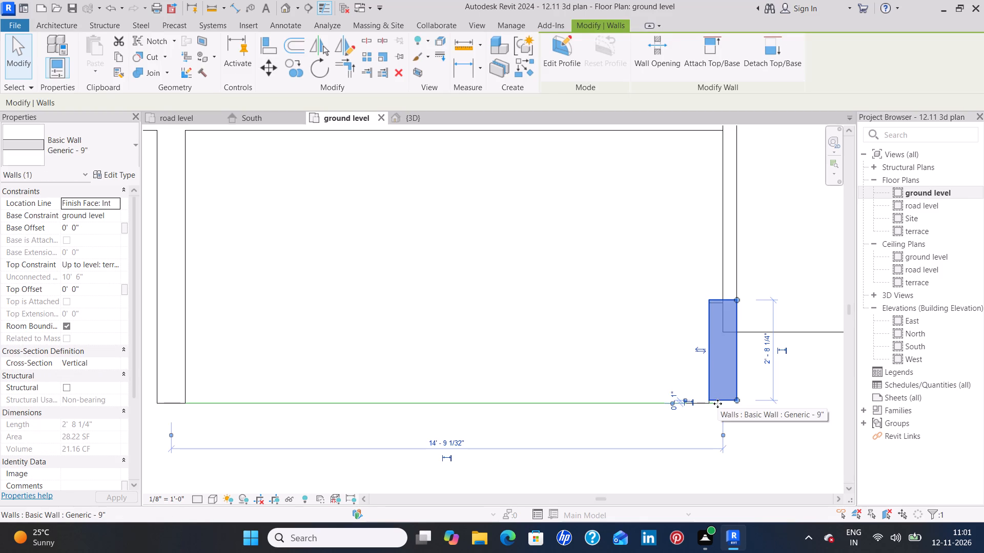
{"action": "scroll", "coordinate": [717, 403], "scroll_direction": "up", "scroll_amount": 8}
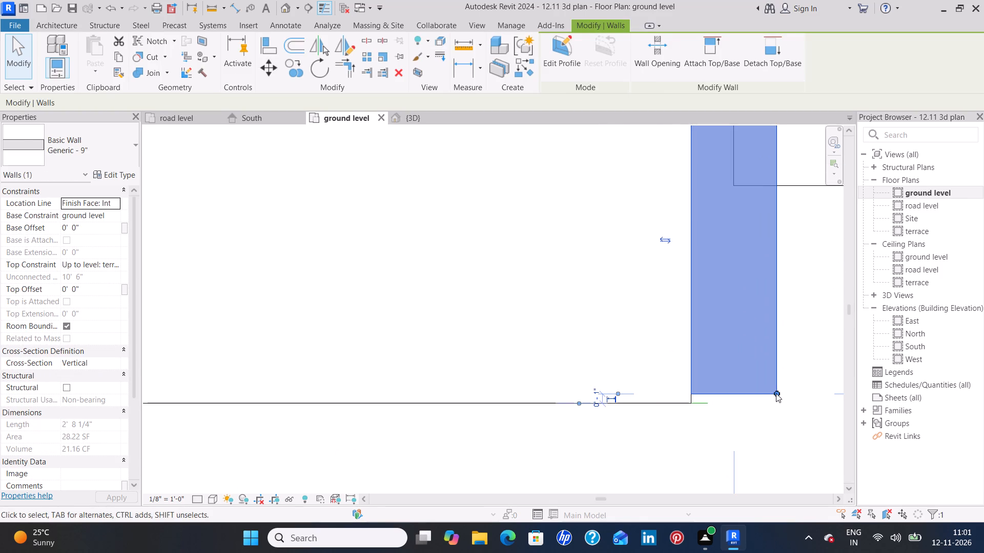
{"action": "left_click_drag", "start_coordinate": [776, 393], "coordinate": [778, 403]}
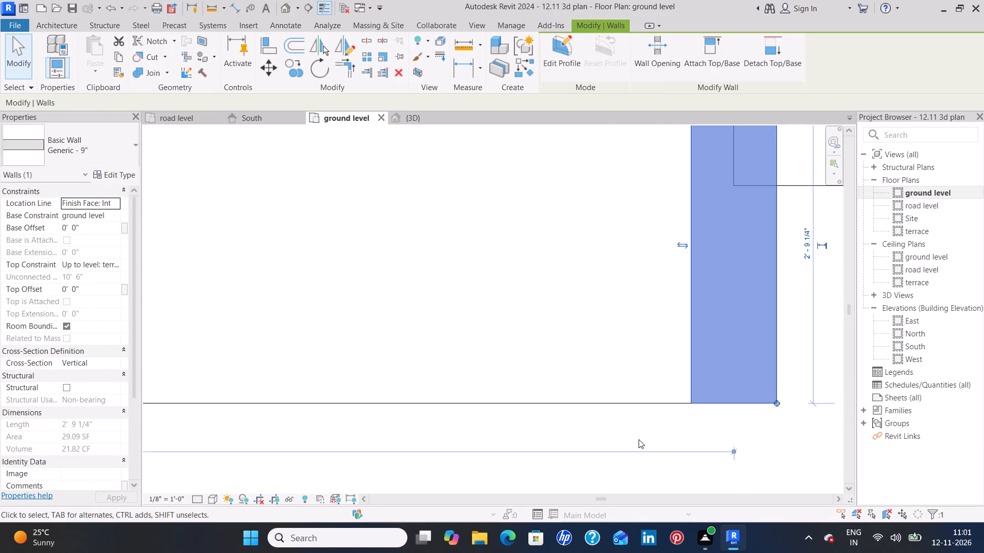
Inspect the 4.5" wall between the porch and parking and its junction with the wall at the parking's northwest corner.
{"action": "left_click", "coordinate": [516, 353]}
{"action": "scroll", "coordinate": [516, 353], "scroll_direction": "down", "scroll_amount": 8}
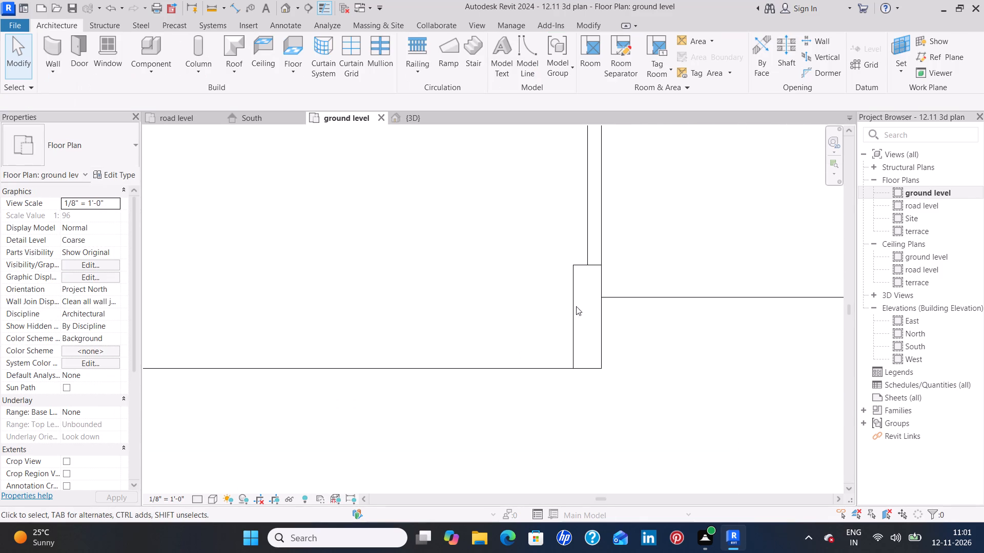
{"action": "middle_click_drag", "start_coordinate": [688, 199], "coordinate": [643, 339]}
{"action": "scroll", "coordinate": [638, 332], "scroll_direction": "down", "scroll_amount": 5}
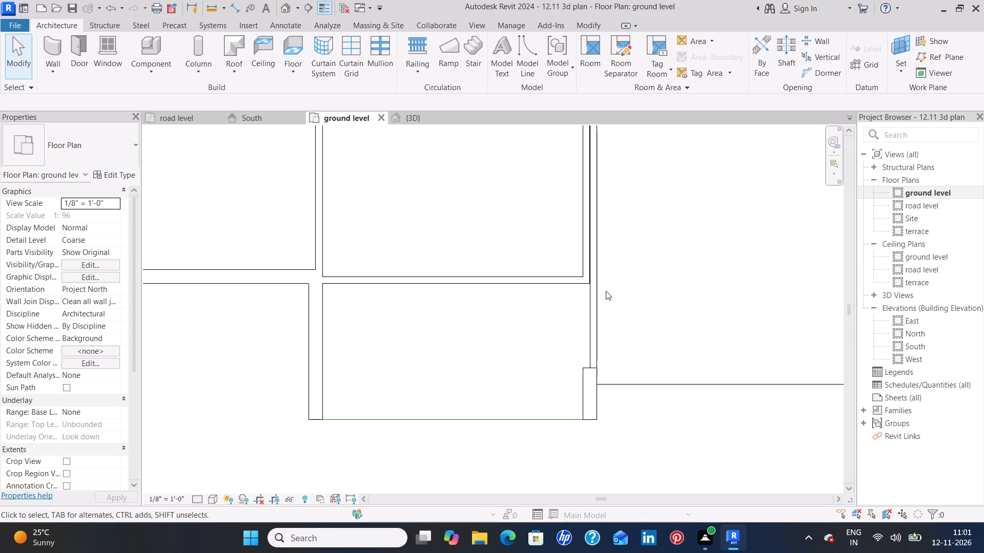
{"action": "left_click", "coordinate": [600, 307]}
{"action": "middle_click_drag", "start_coordinate": [647, 229], "coordinate": [584, 380]}
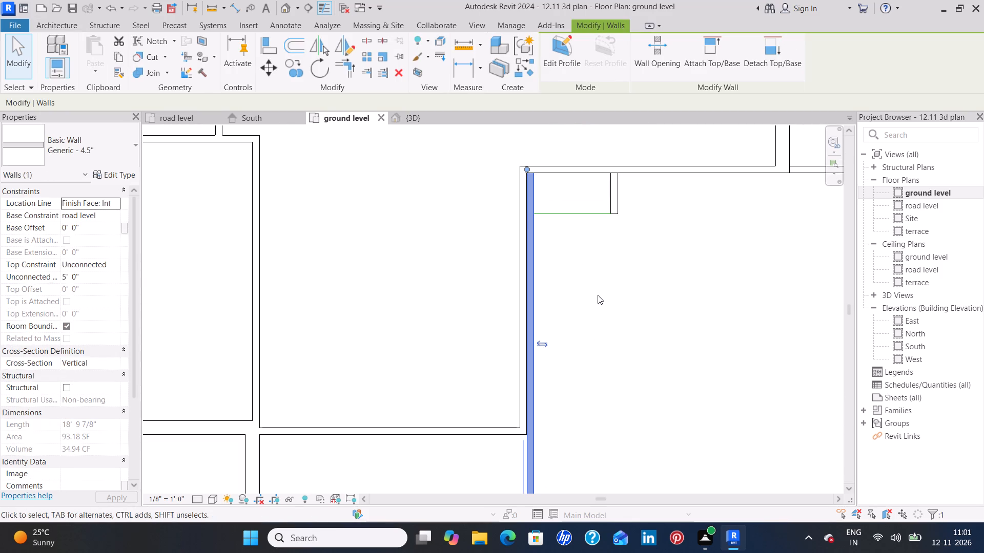
{"action": "scroll", "coordinate": [529, 167], "scroll_direction": "up", "scroll_amount": 13}
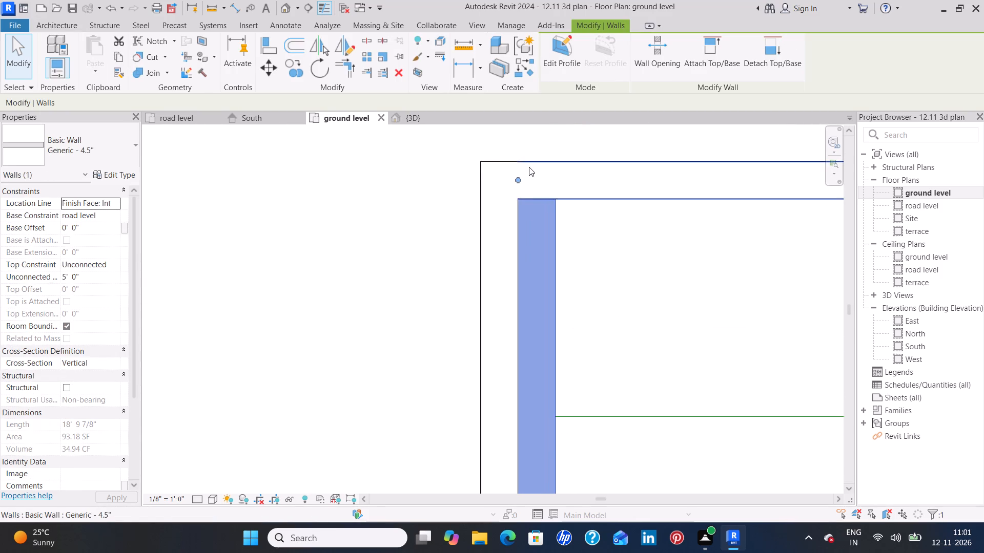
{"action": "left_click", "coordinate": [556, 183]}
{"action": "scroll", "coordinate": [628, 285], "scroll_direction": "down", "scroll_amount": 4}
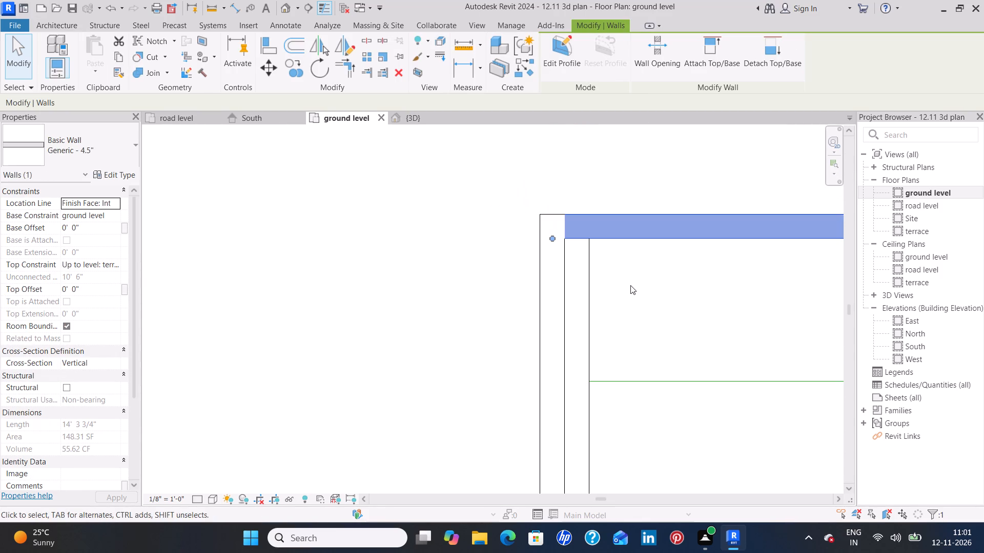
{"action": "left_click", "coordinate": [649, 290]}
{"action": "scroll", "coordinate": [651, 294], "scroll_direction": "down", "scroll_amount": 12}
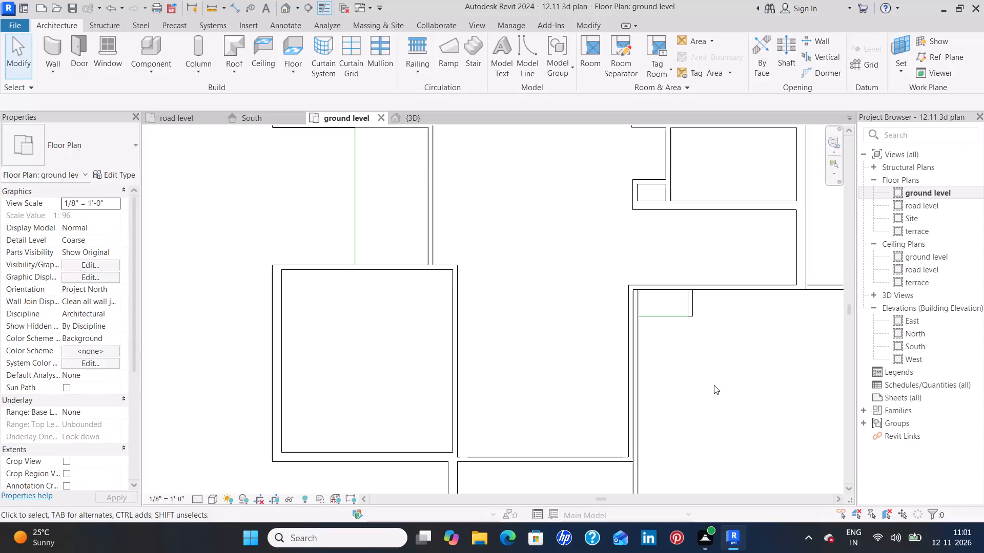
Look over the ground-level plan from the parking and porch up to the rear rooms.
{"action": "middle_click_drag", "start_coordinate": [714, 385], "coordinate": [674, 285]}
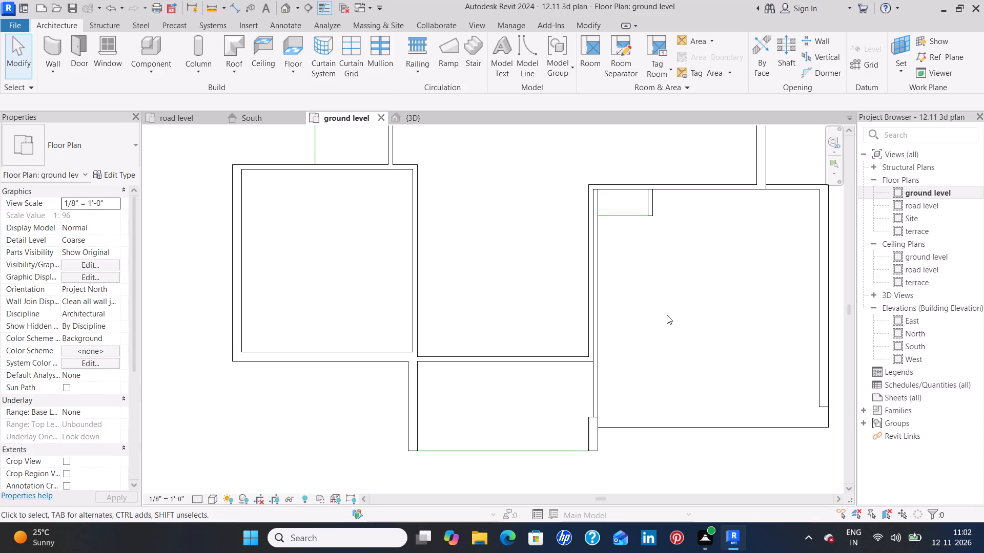
{"action": "middle_click_drag", "start_coordinate": [721, 262], "coordinate": [671, 345]}
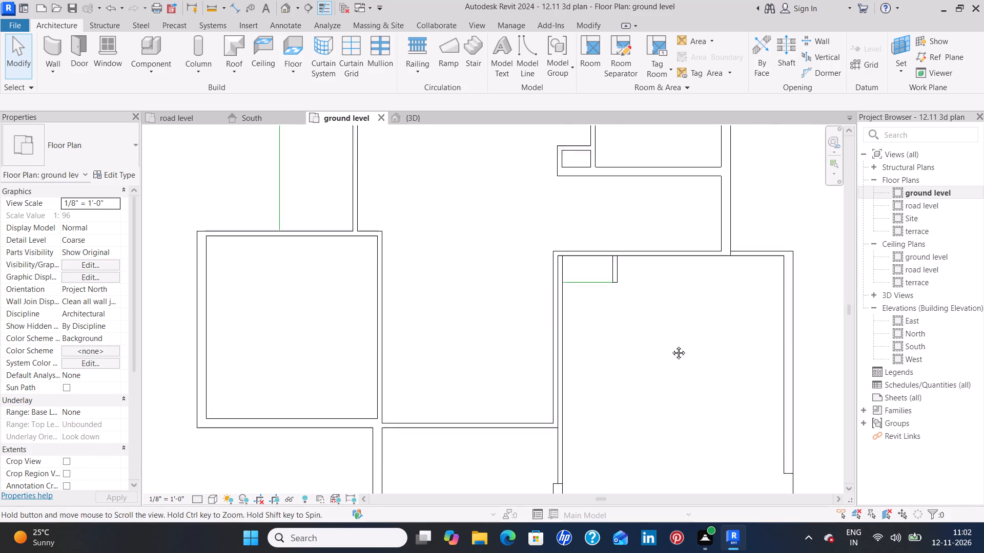
{"action": "middle_click_drag", "start_coordinate": [671, 345], "coordinate": [650, 359]}
{"action": "scroll", "coordinate": [647, 355], "scroll_direction": "down", "scroll_amount": 2}
{"action": "middle_click_drag", "start_coordinate": [450, 230], "coordinate": [492, 308]}
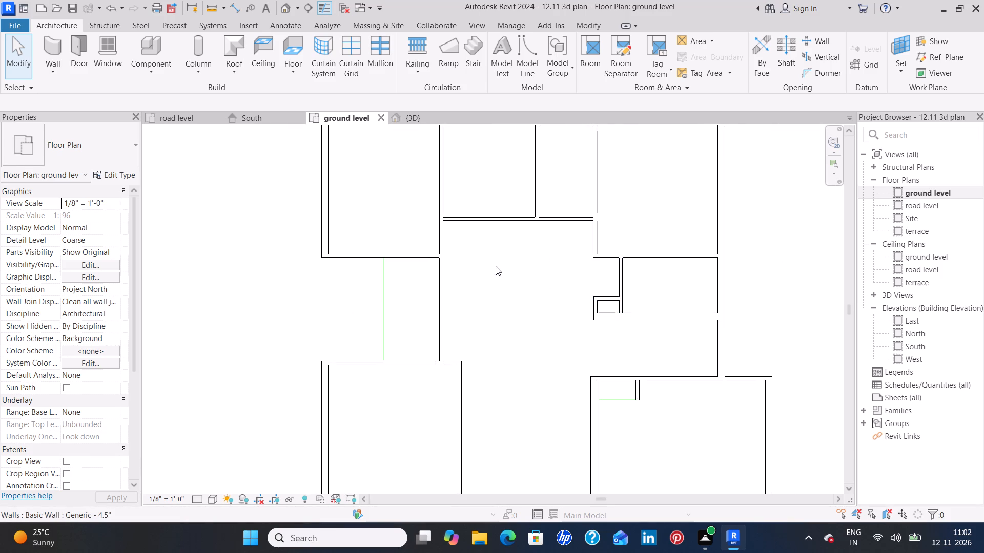
{"action": "middle_click_drag", "start_coordinate": [496, 268], "coordinate": [492, 322]}
{"action": "middle_click_drag", "start_coordinate": [553, 208], "coordinate": [556, 229]}
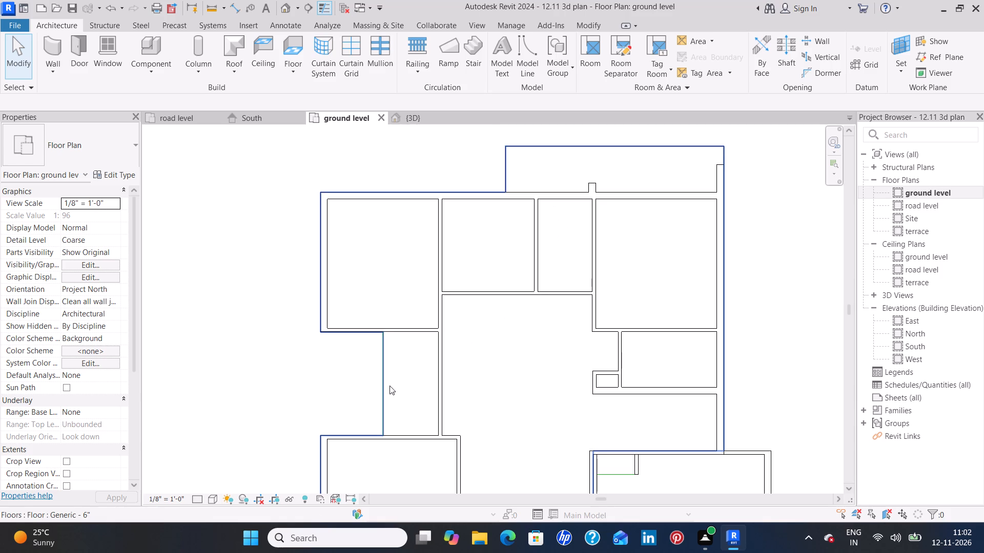
{"action": "middle_click_drag", "start_coordinate": [477, 359], "coordinate": [477, 248]}
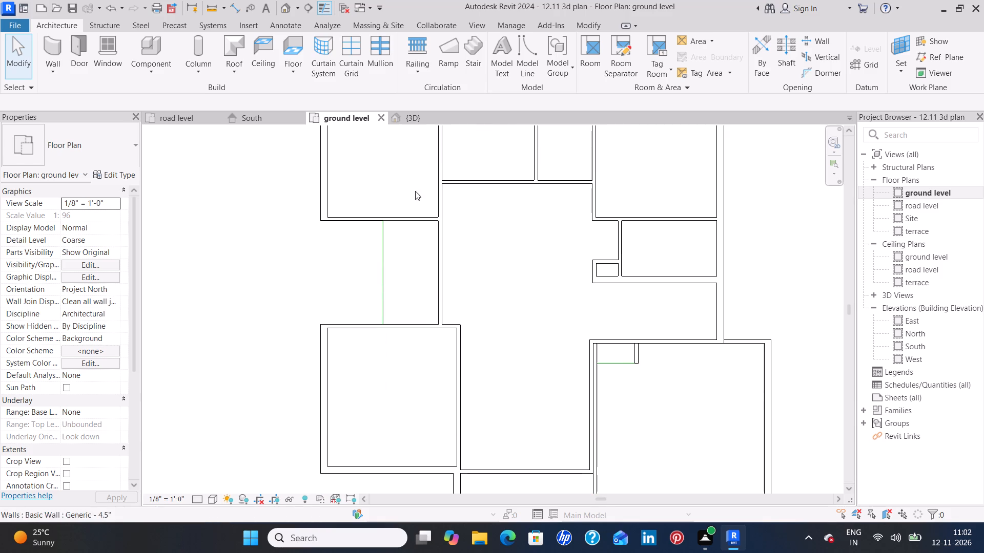
Examine the house in 3D from the front, the right side and the front-right corner, focusing on the porch and parking.
{"action": "left_click", "coordinate": [420, 120]}
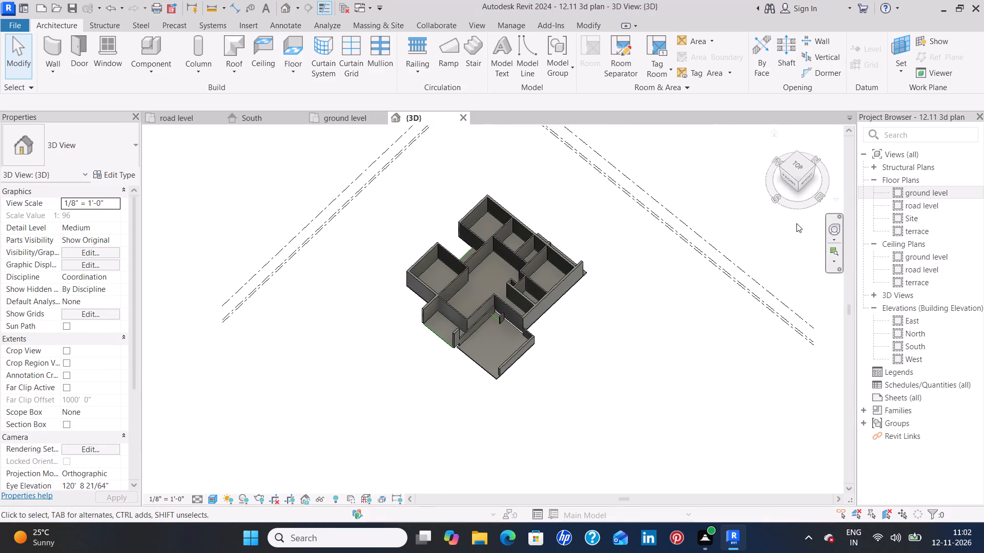
{"action": "left_click", "coordinate": [791, 182]}
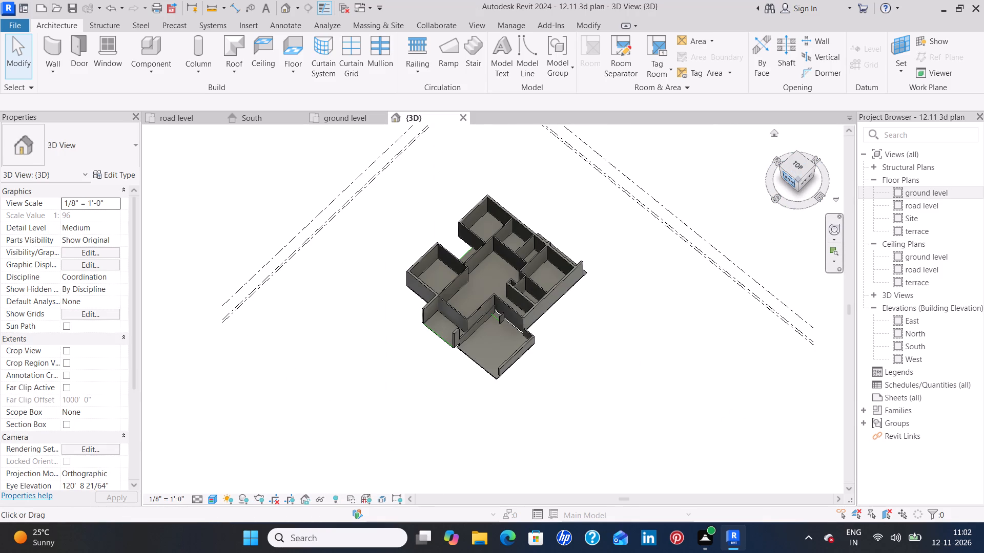
{"action": "scroll", "coordinate": [463, 336], "scroll_direction": "up", "scroll_amount": 7}
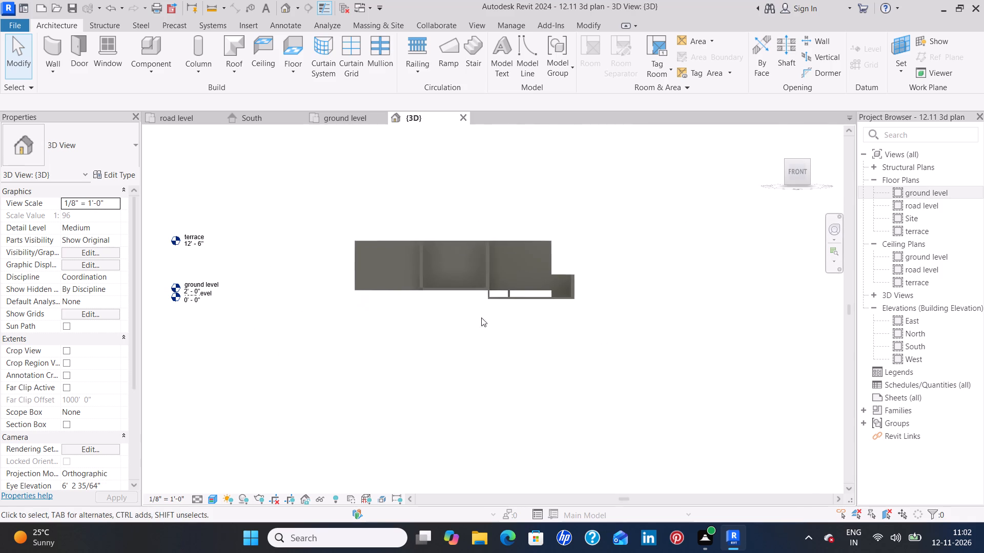
{"action": "left_click", "coordinate": [817, 174]}
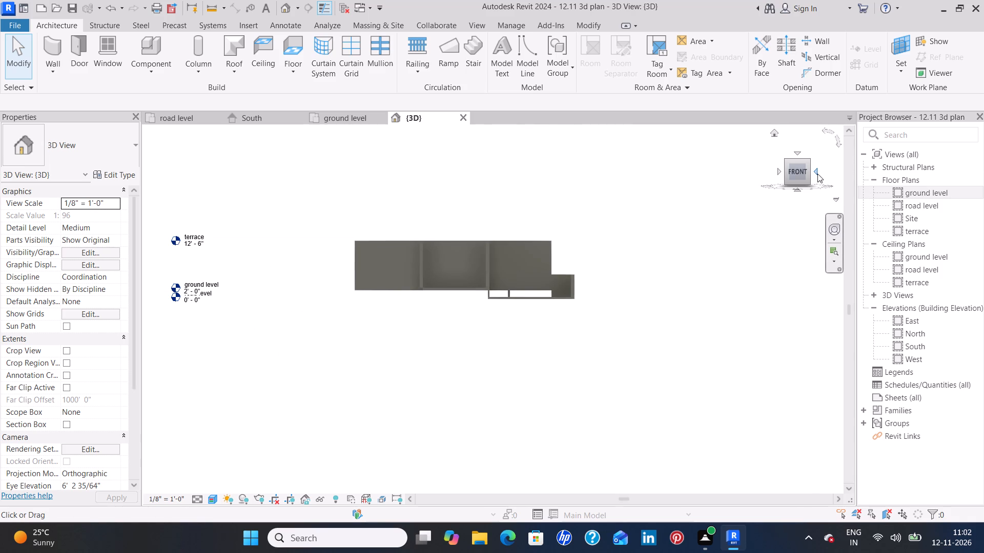
{"action": "scroll", "coordinate": [437, 344], "scroll_direction": "up", "scroll_amount": 6}
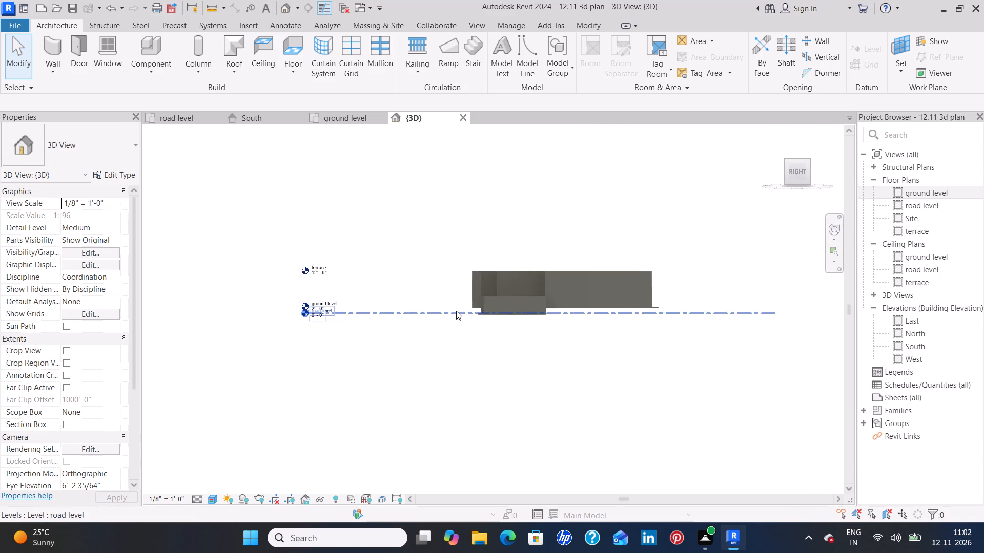
{"action": "scroll", "coordinate": [456, 311], "scroll_direction": "up", "scroll_amount": 12}
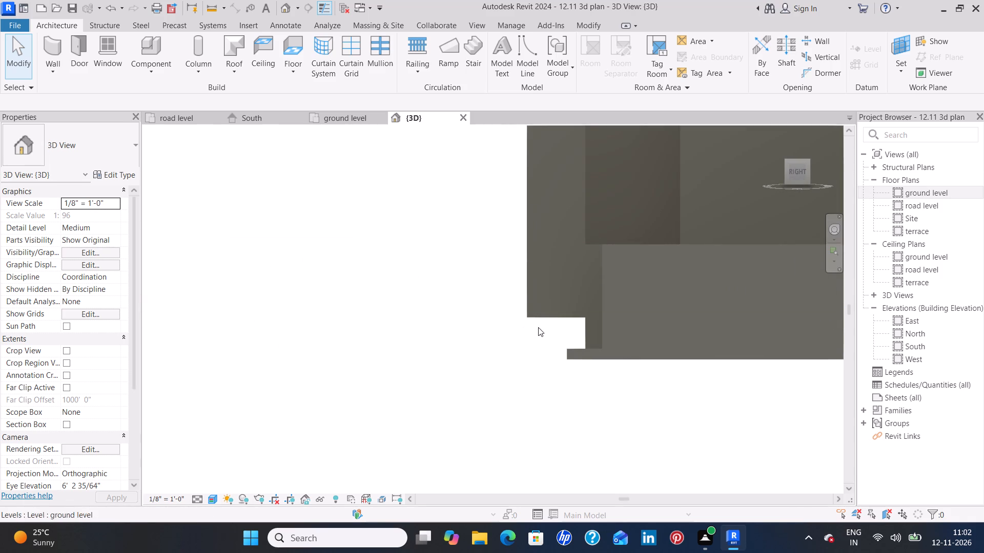
{"action": "middle_click_drag", "start_coordinate": [546, 286], "coordinate": [551, 426]}
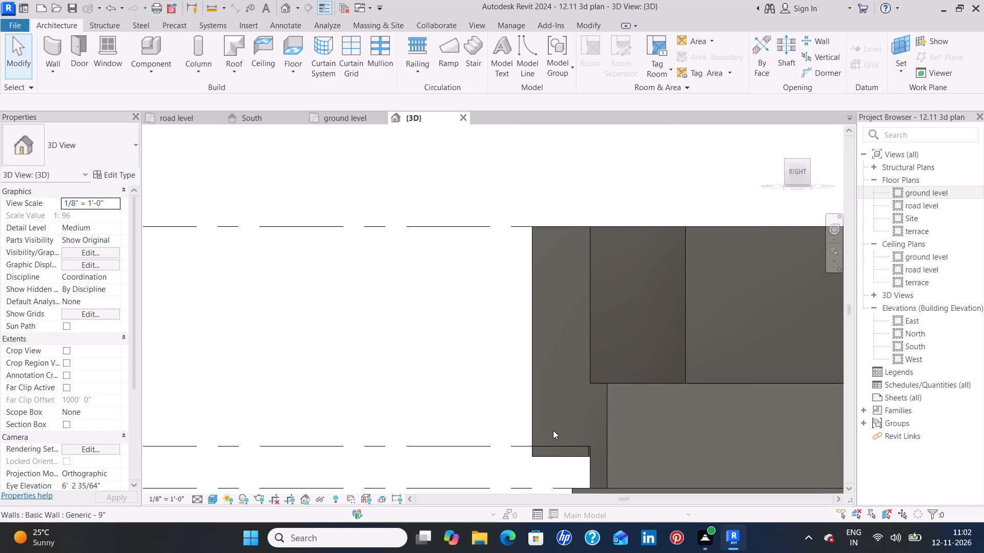
{"action": "scroll", "coordinate": [552, 421], "scroll_direction": "down", "scroll_amount": 1}
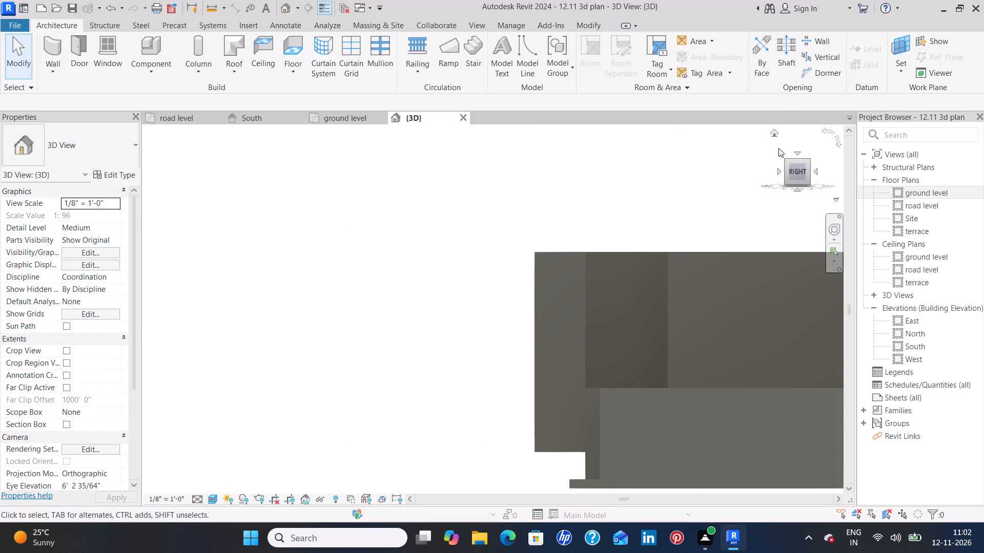
{"action": "left_click", "coordinate": [786, 161]}
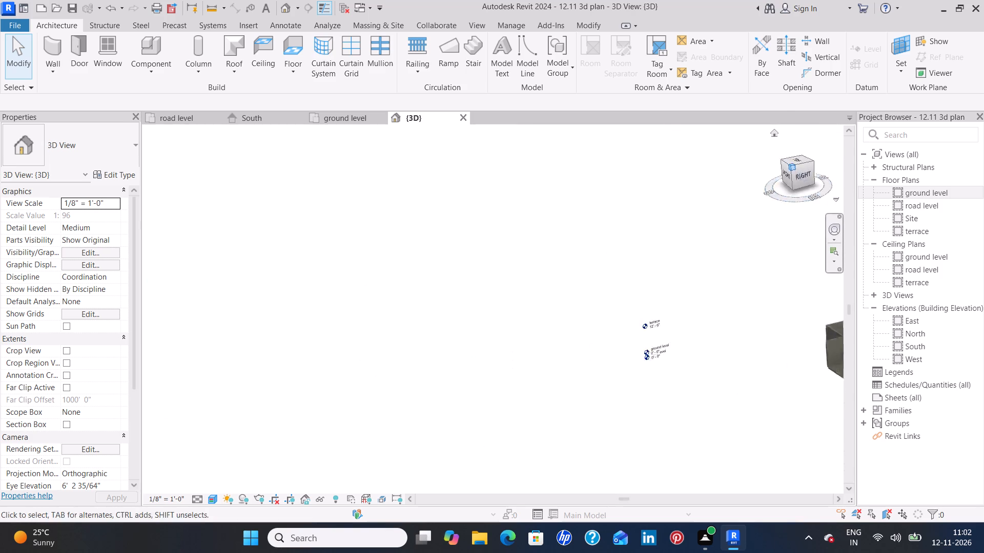
{"action": "scroll", "coordinate": [450, 313], "scroll_direction": "up", "scroll_amount": 3}
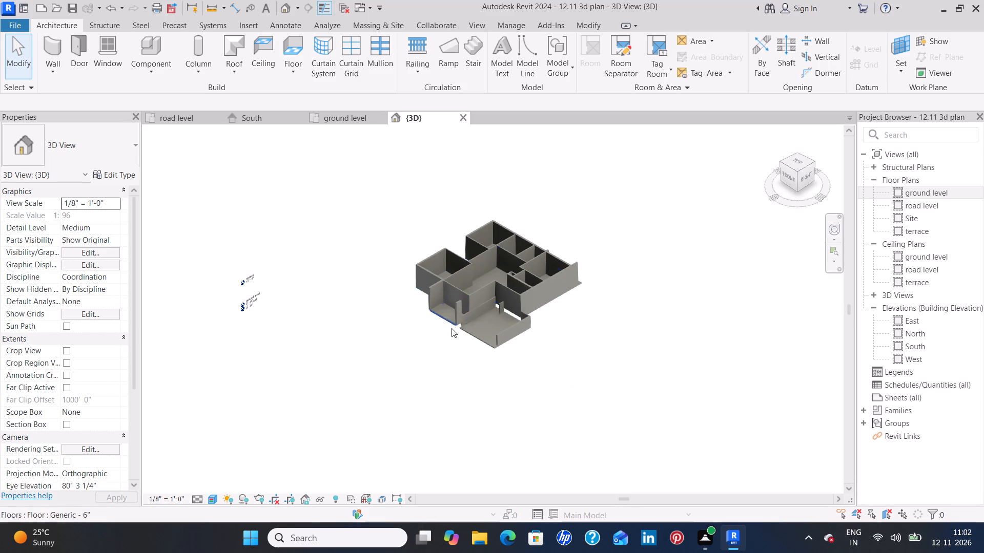
{"action": "scroll", "coordinate": [456, 318], "scroll_direction": "up", "scroll_amount": 6}
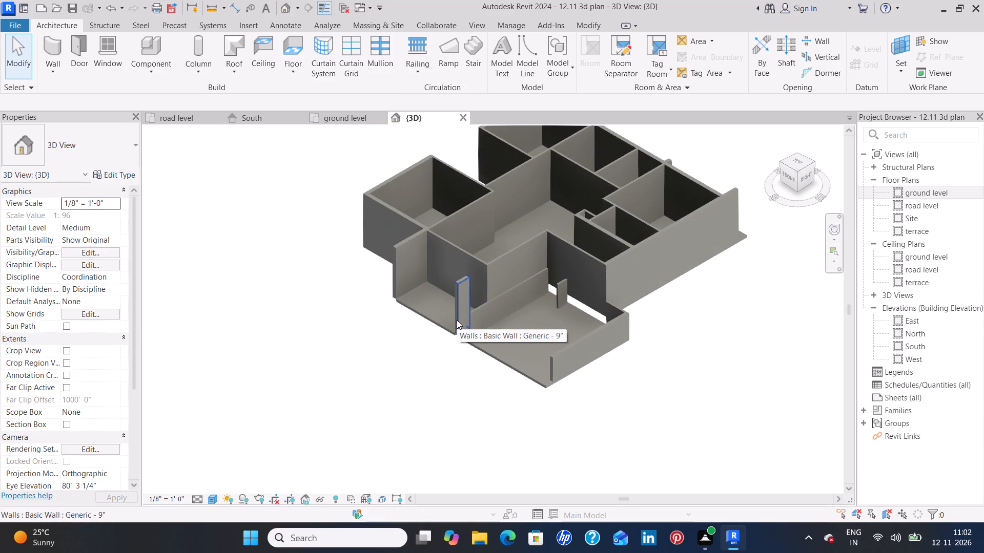
{"action": "scroll", "coordinate": [457, 320], "scroll_direction": "up", "scroll_amount": 3}
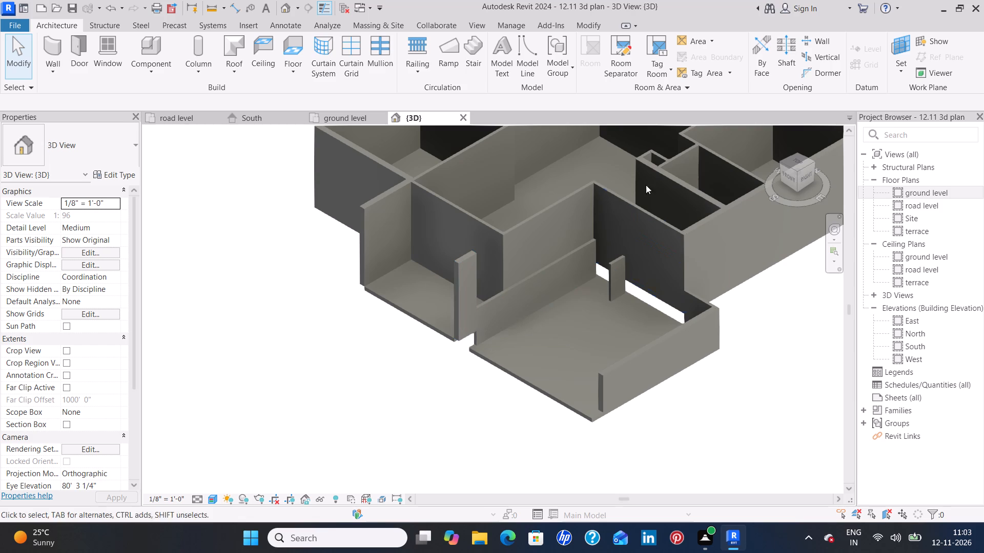
Examine the height difference between the porch and the parking floor in the 3D view from the right side.
{"action": "left_click", "coordinate": [803, 178]}
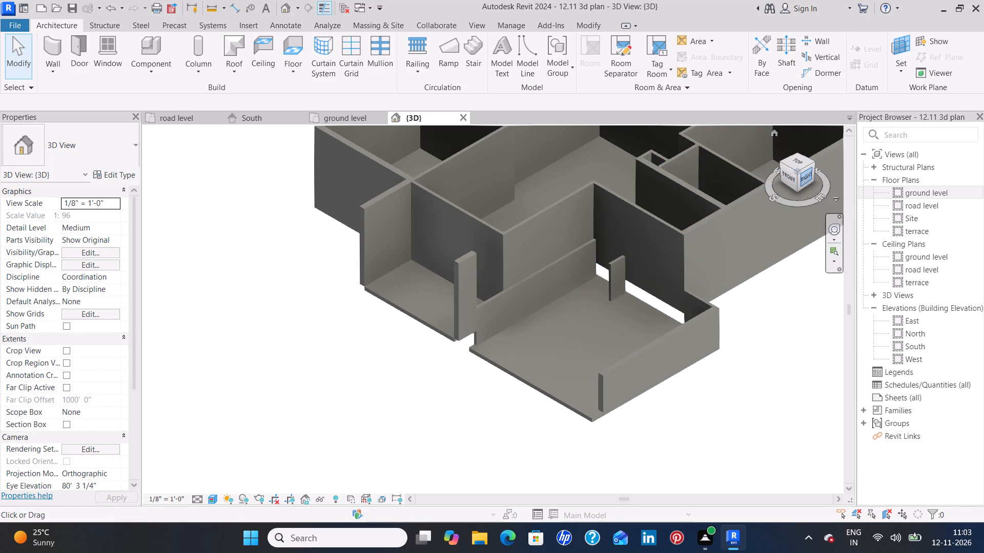
{"action": "scroll", "coordinate": [415, 316], "scroll_direction": "up", "scroll_amount": 6}
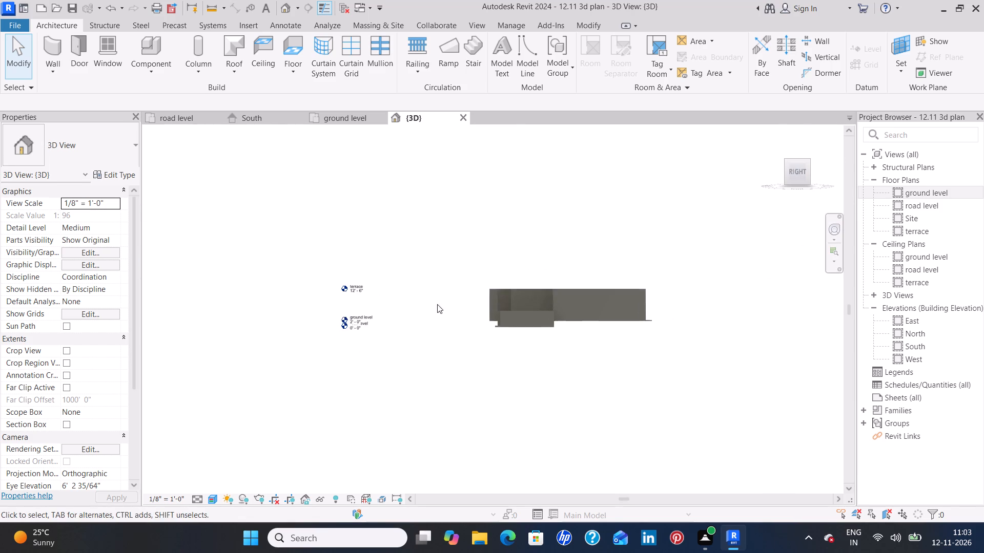
{"action": "scroll", "coordinate": [437, 304], "scroll_direction": "up", "scroll_amount": 3}
{"action": "scroll", "coordinate": [480, 299], "scroll_direction": "up", "scroll_amount": 7}
{"action": "middle_click_drag", "start_coordinate": [646, 320], "coordinate": [545, 368]}
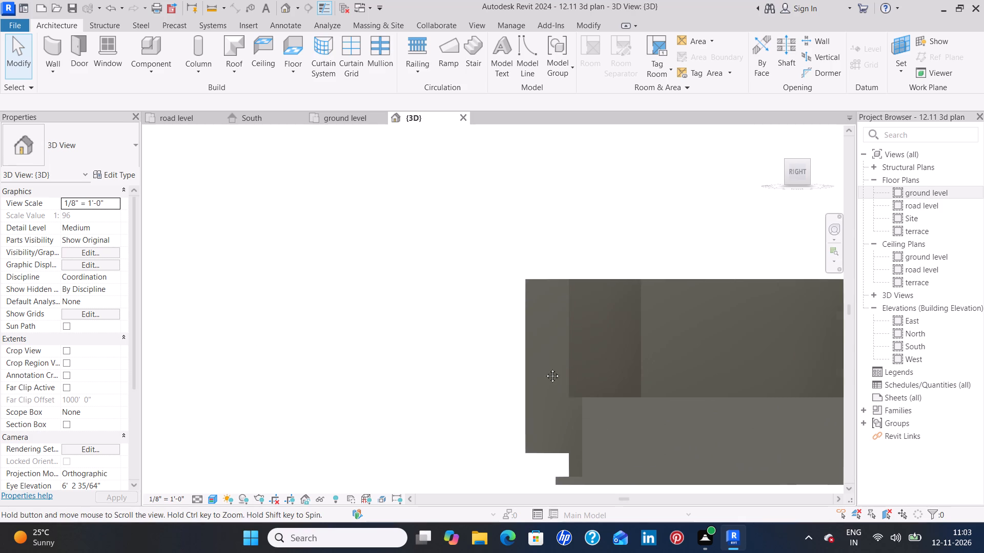
{"action": "middle_click_drag", "start_coordinate": [545, 368], "coordinate": [536, 370]}
{"action": "scroll", "coordinate": [522, 371], "scroll_direction": "up", "scroll_amount": 8}
{"action": "scroll", "coordinate": [516, 368], "scroll_direction": "down", "scroll_amount": 5}
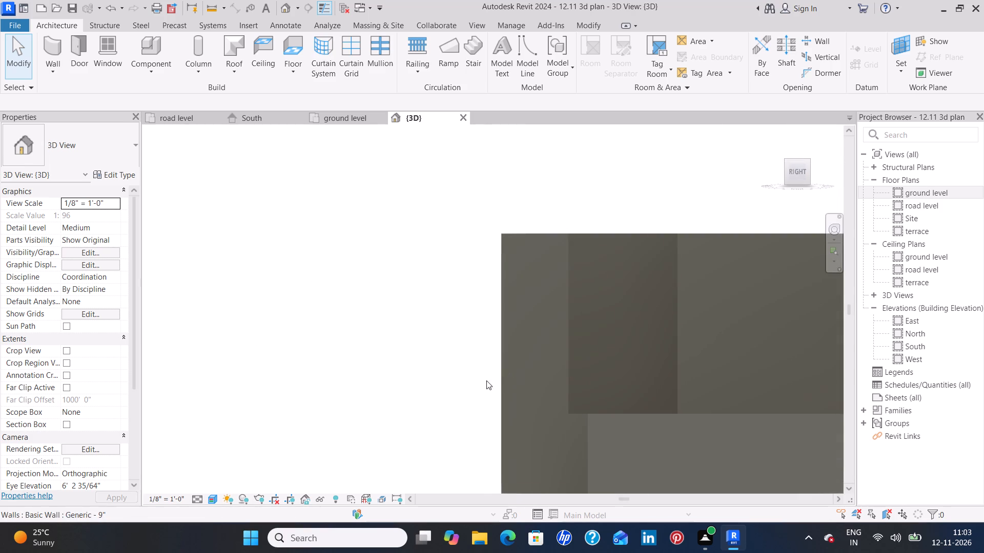
{"action": "middle_click_drag", "start_coordinate": [503, 377], "coordinate": [511, 352]}
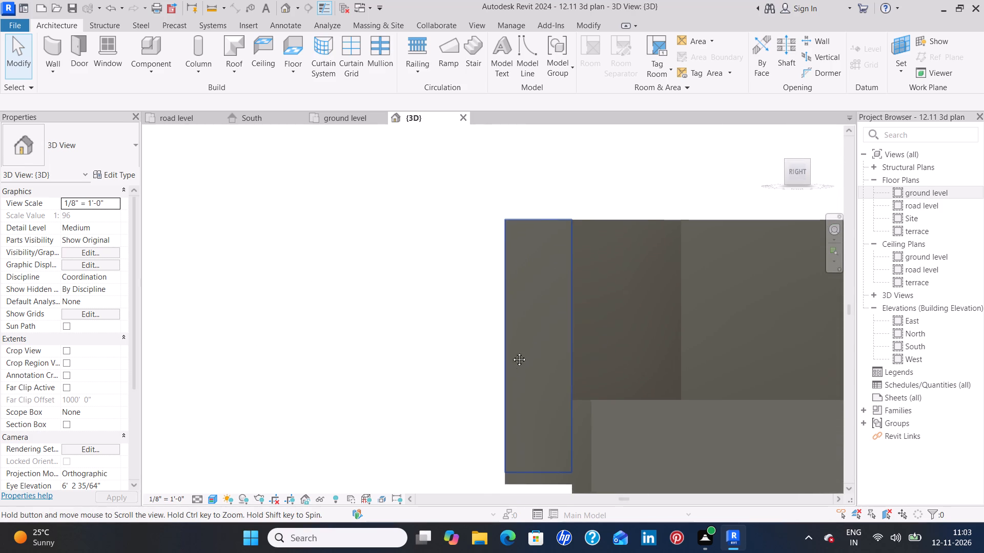
{"action": "middle_click_drag", "start_coordinate": [511, 352], "coordinate": [518, 334]}
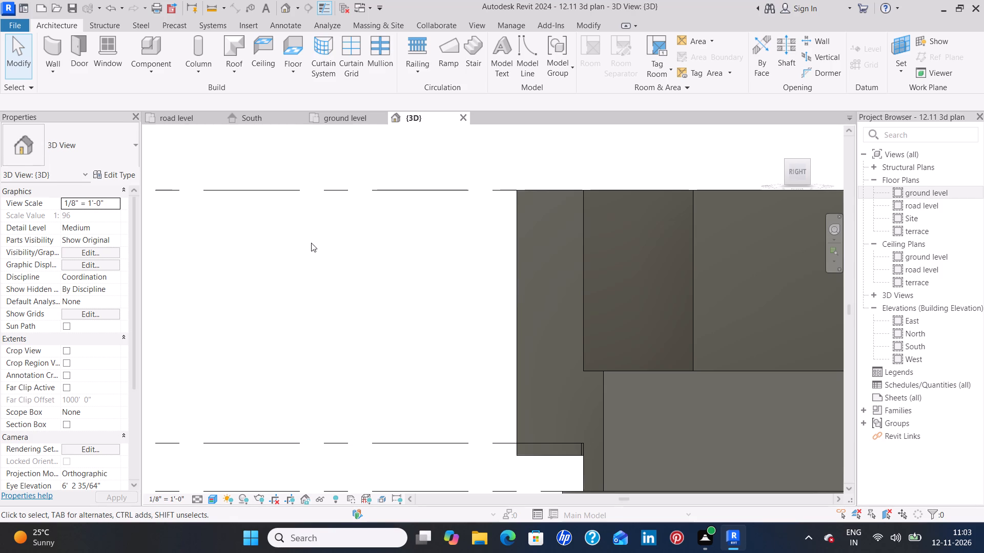
Start a new in-place component in the Casework category, accepting the suggested name.
{"action": "left_click", "coordinate": [150, 65]}
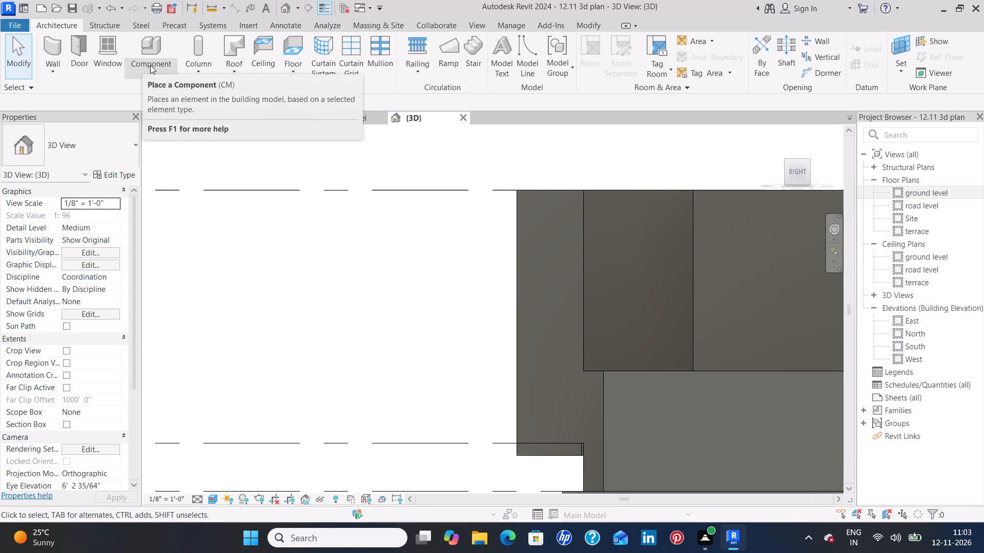
{"action": "left_click", "coordinate": [170, 119]}
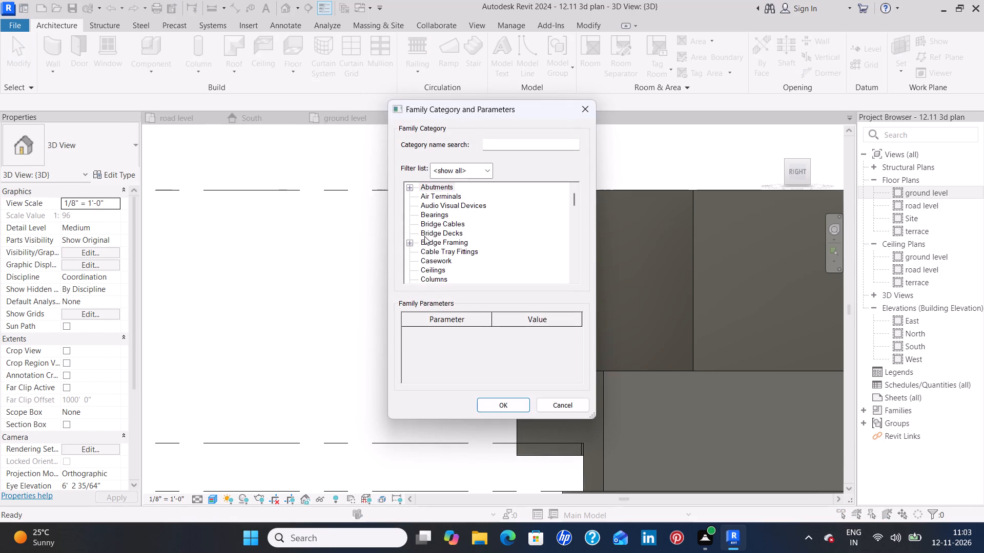
{"action": "scroll", "coordinate": [454, 231], "scroll_direction": "down", "scroll_amount": 1}
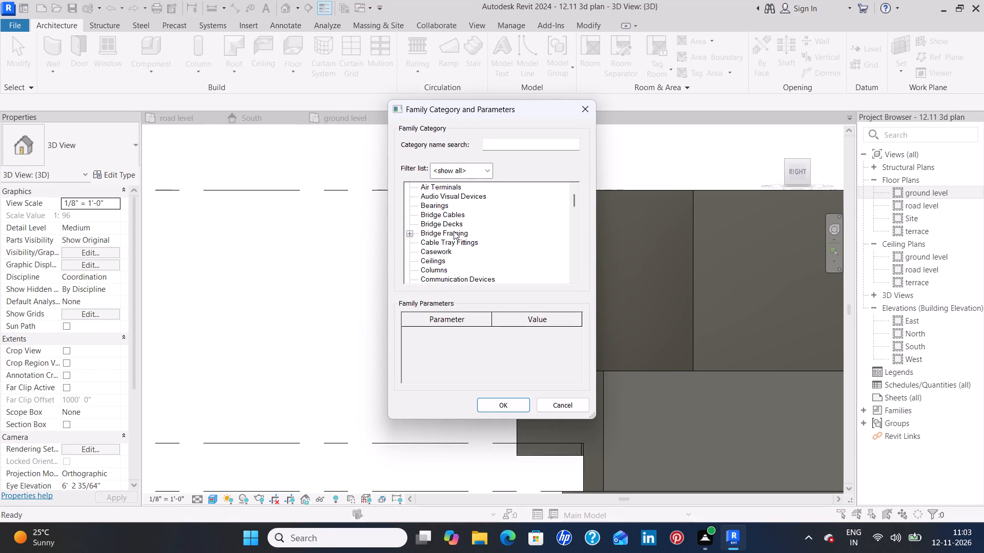
{"action": "scroll", "coordinate": [454, 231], "scroll_direction": "down", "scroll_amount": 4}
{"action": "scroll", "coordinate": [453, 231], "scroll_direction": "up", "scroll_amount": 1}
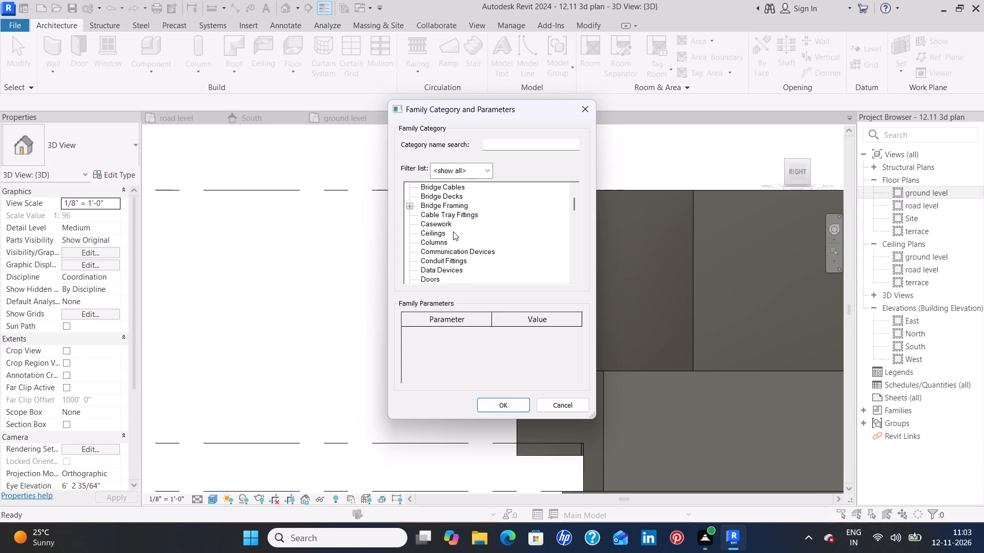
{"action": "left_click", "coordinate": [452, 222]}
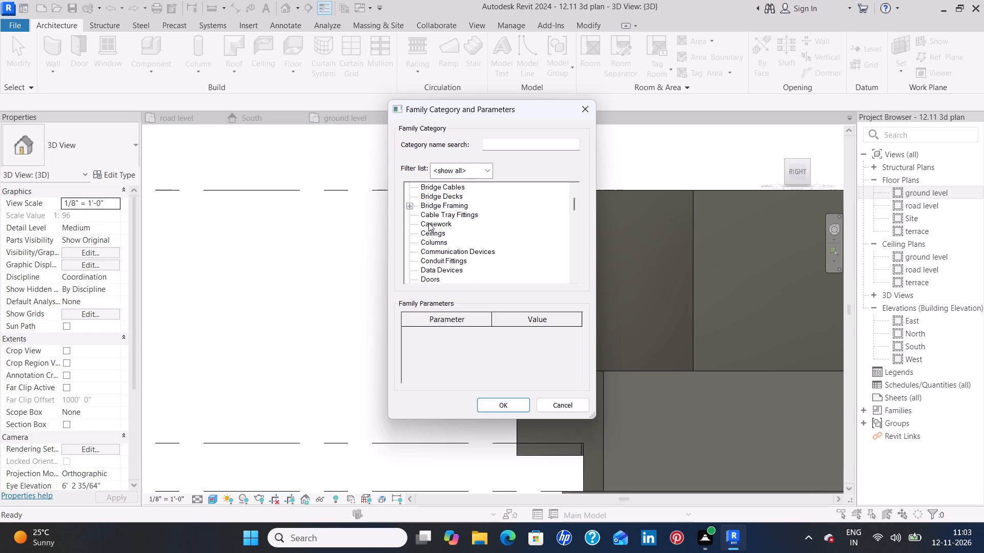
{"action": "left_click", "coordinate": [428, 223]}
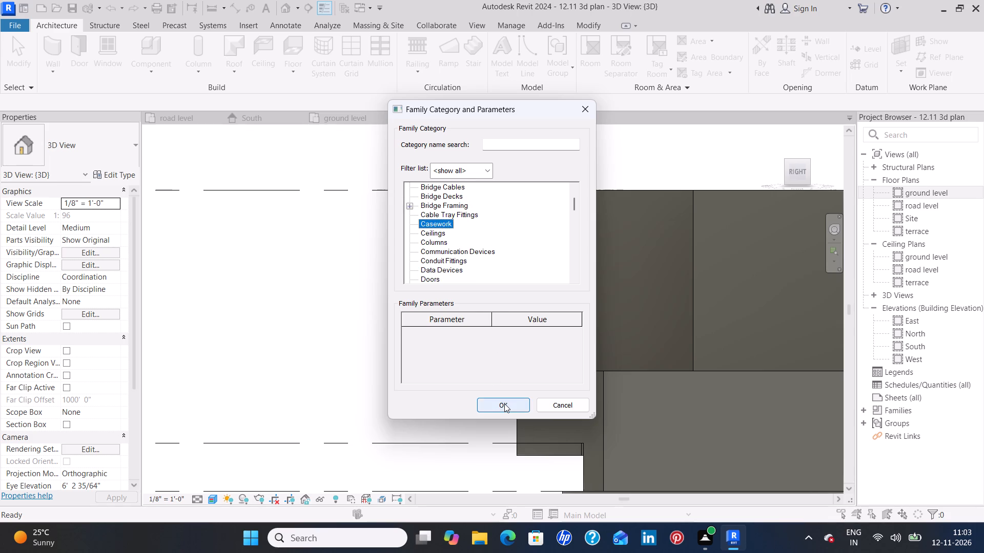
{"action": "left_click", "coordinate": [504, 403]}
{"action": "left_click", "coordinate": [474, 290]}
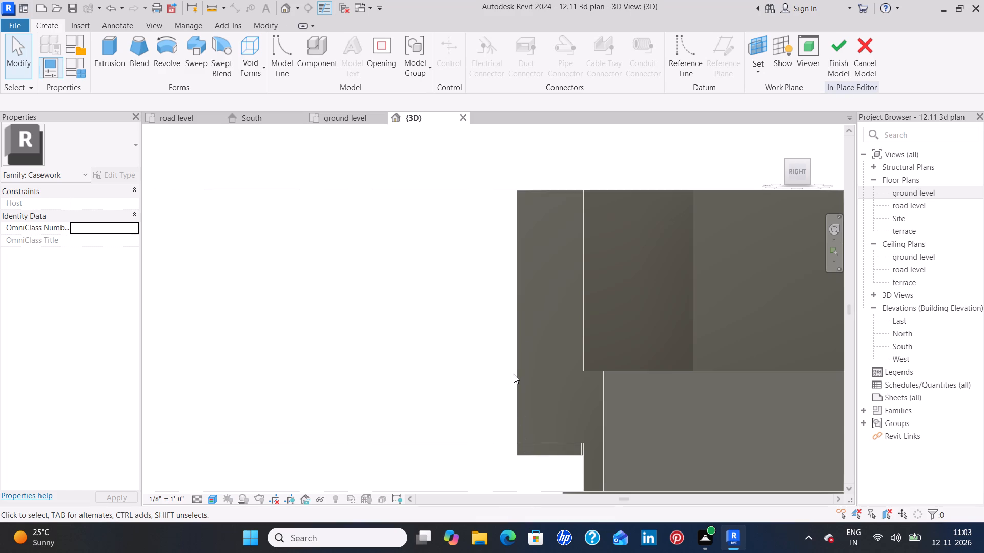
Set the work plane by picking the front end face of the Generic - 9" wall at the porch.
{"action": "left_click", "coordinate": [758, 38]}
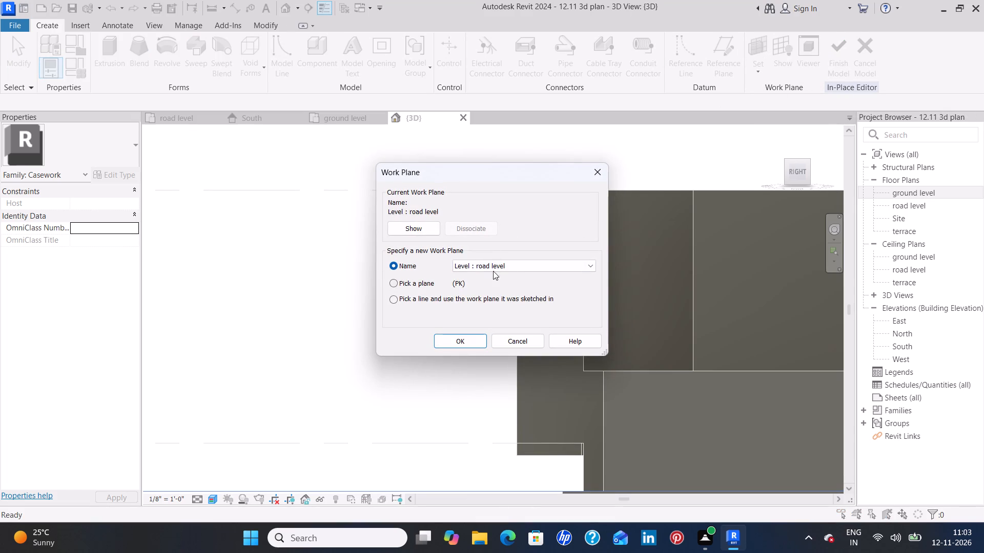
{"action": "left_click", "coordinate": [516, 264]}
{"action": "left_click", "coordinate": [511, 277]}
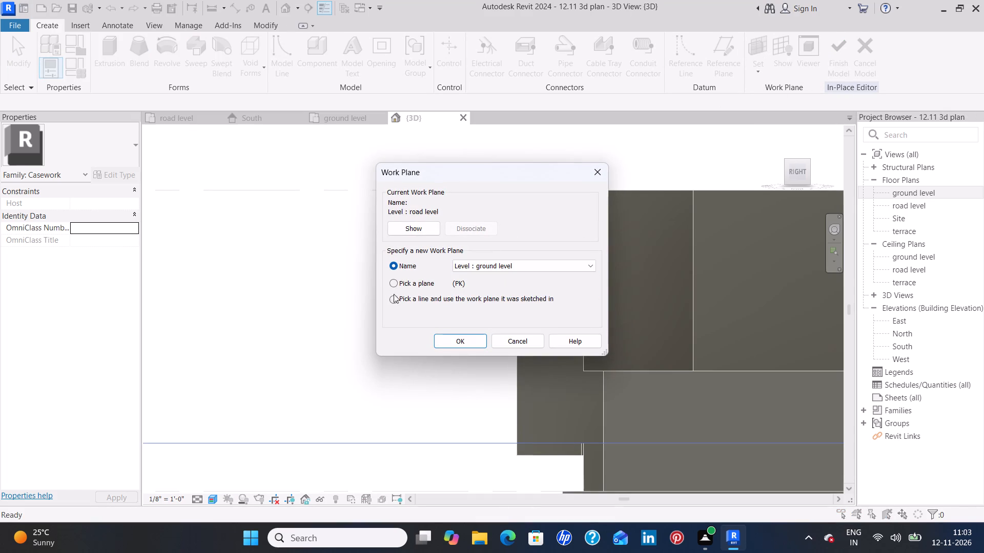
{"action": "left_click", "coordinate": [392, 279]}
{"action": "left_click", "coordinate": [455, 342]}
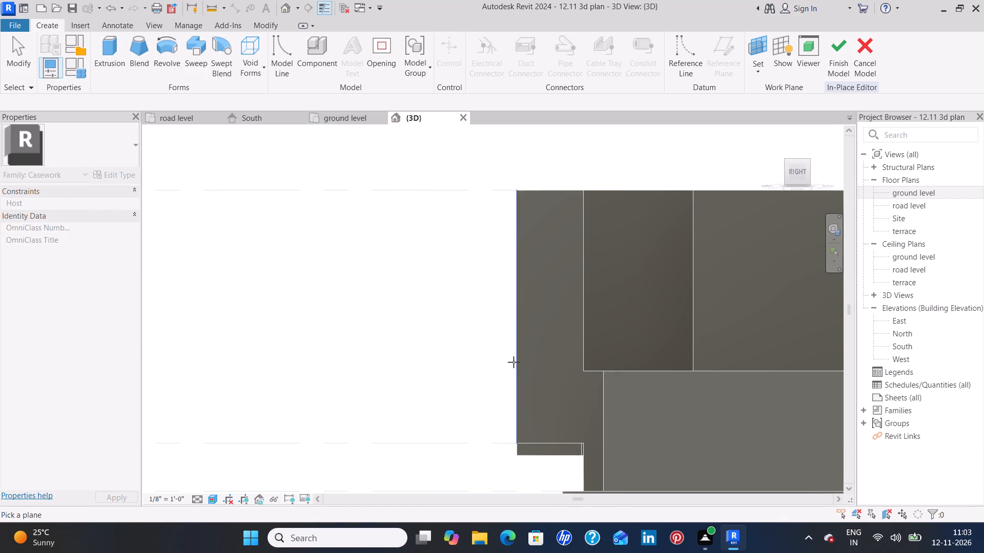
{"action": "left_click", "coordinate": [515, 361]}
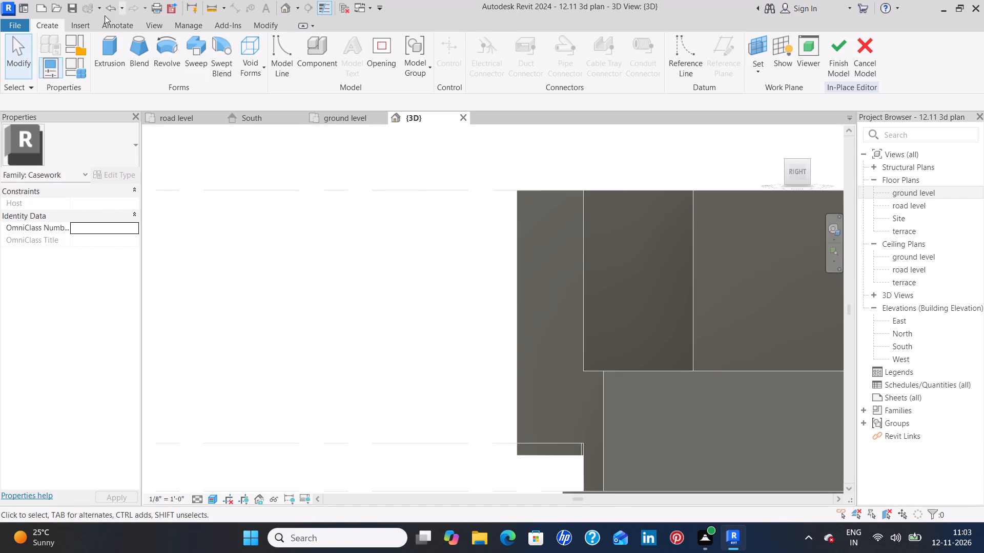
Start an extrusion with a 1' 0" depth and try to draw its profile with the Line tool.
{"action": "left_click", "coordinate": [105, 63]}
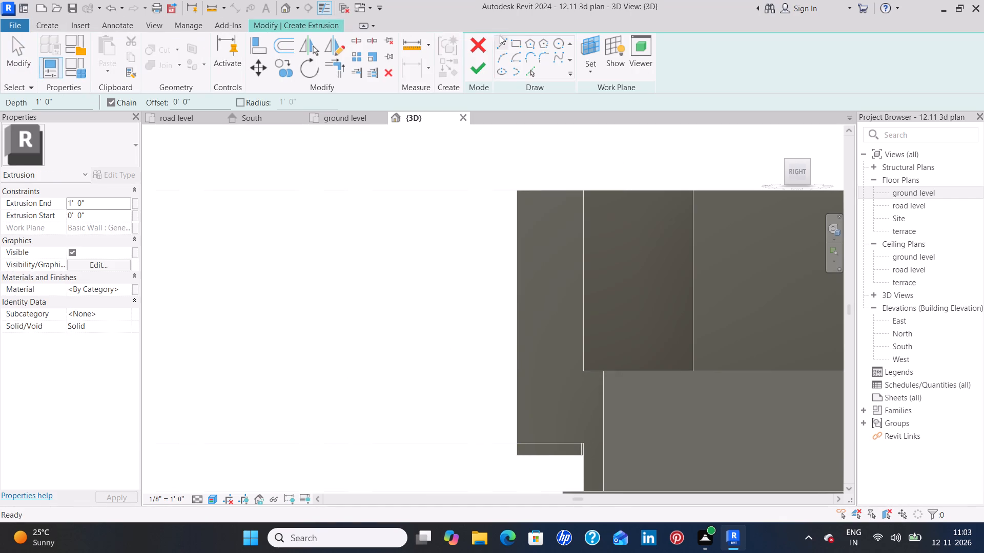
{"action": "left_click", "coordinate": [501, 39]}
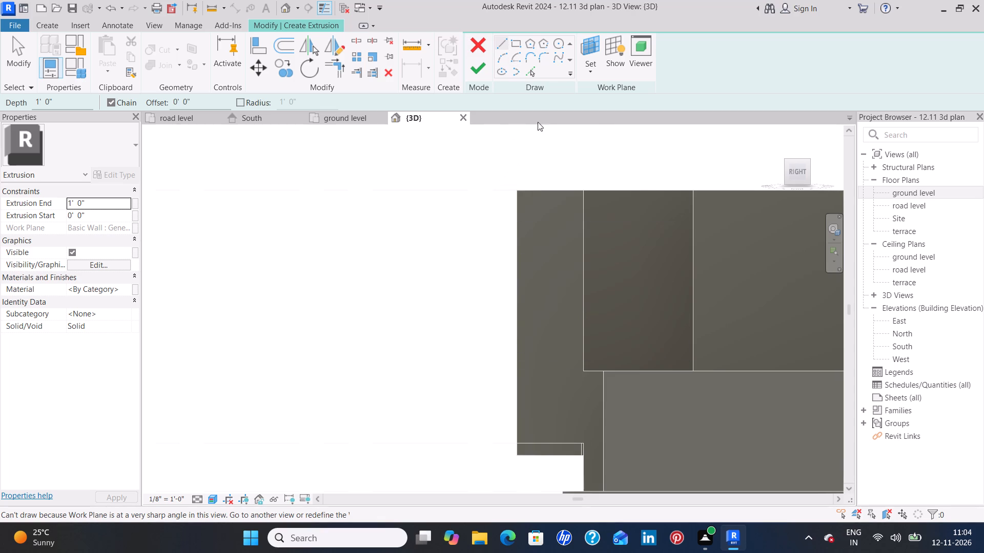
{"action": "key", "text": "Escape"}
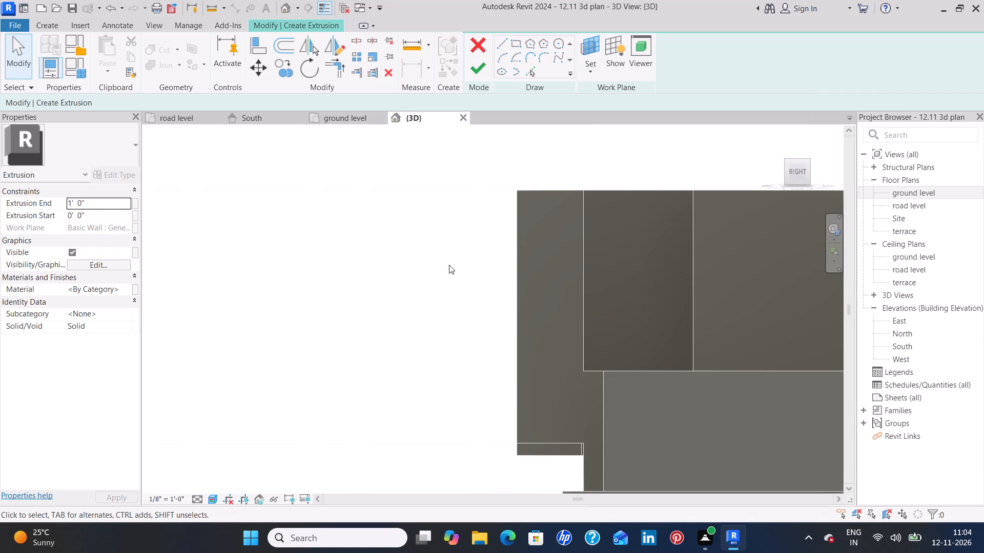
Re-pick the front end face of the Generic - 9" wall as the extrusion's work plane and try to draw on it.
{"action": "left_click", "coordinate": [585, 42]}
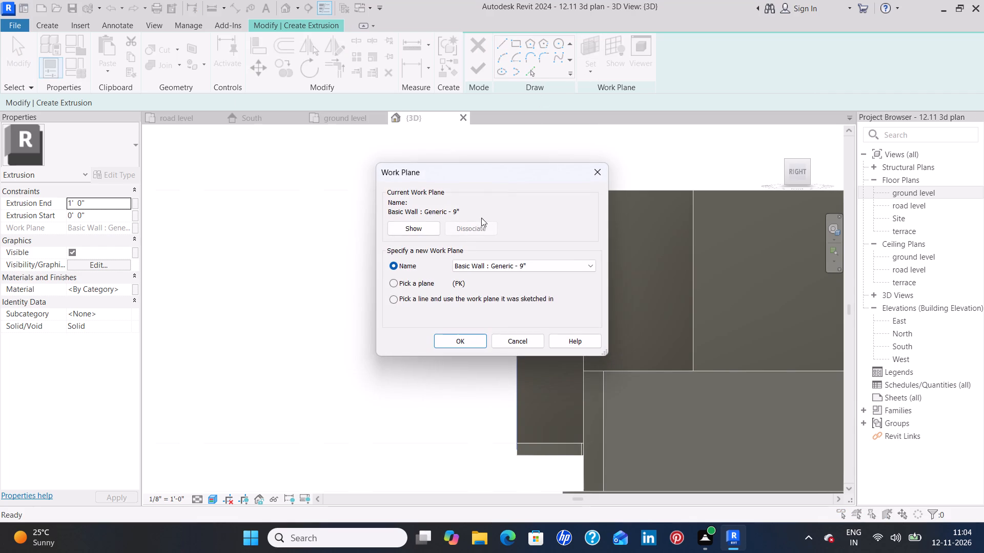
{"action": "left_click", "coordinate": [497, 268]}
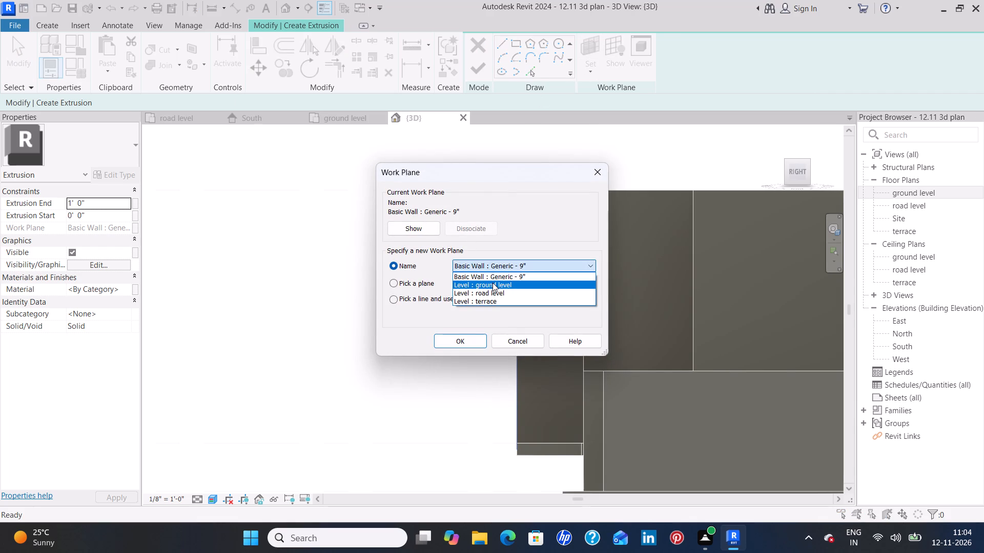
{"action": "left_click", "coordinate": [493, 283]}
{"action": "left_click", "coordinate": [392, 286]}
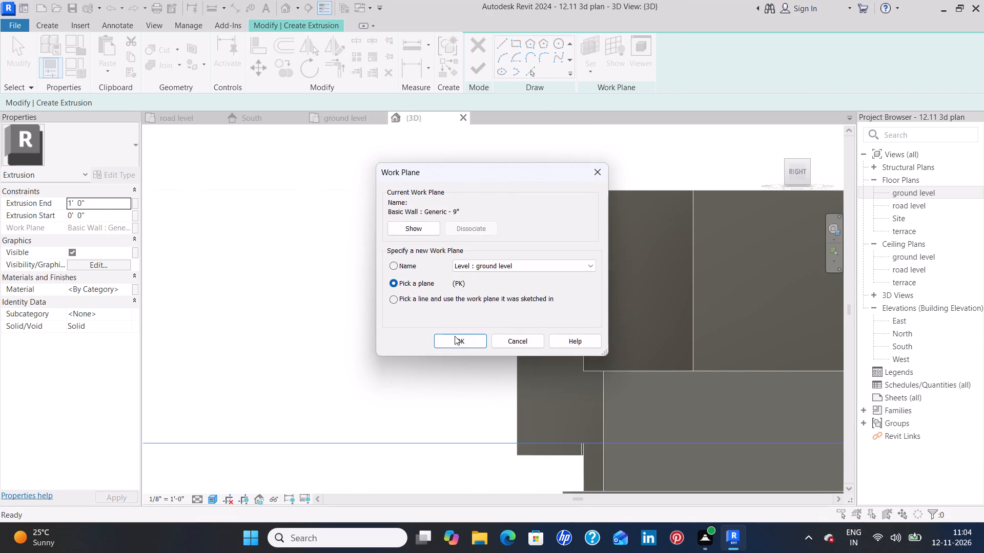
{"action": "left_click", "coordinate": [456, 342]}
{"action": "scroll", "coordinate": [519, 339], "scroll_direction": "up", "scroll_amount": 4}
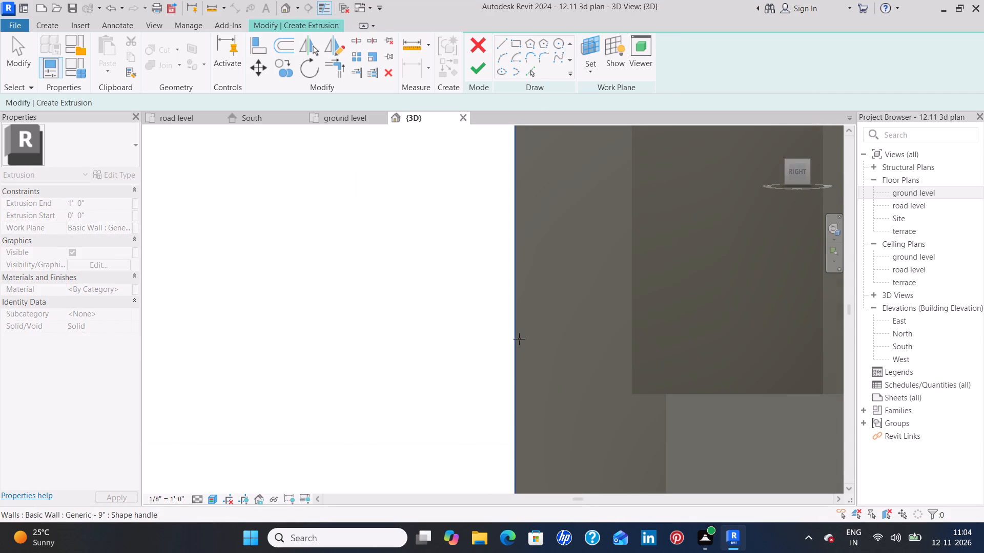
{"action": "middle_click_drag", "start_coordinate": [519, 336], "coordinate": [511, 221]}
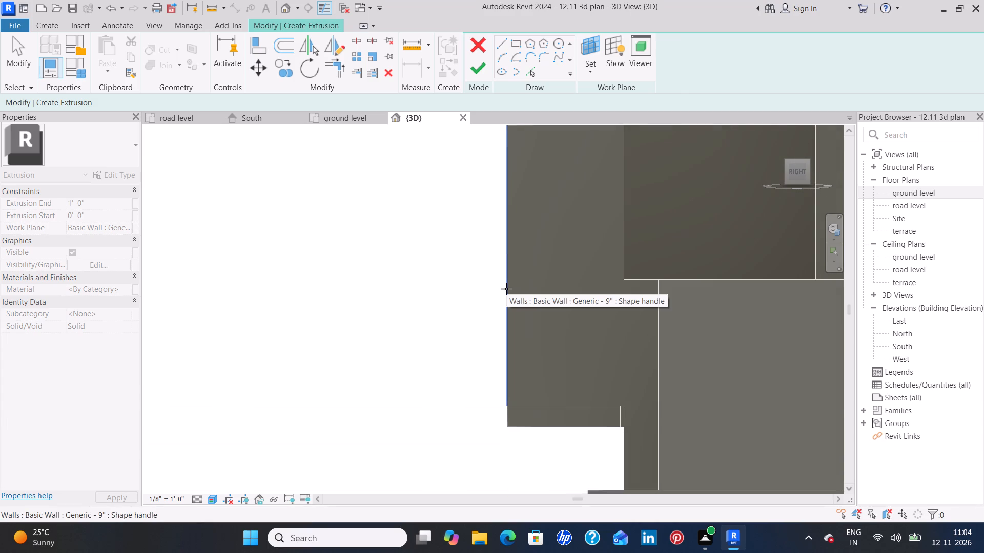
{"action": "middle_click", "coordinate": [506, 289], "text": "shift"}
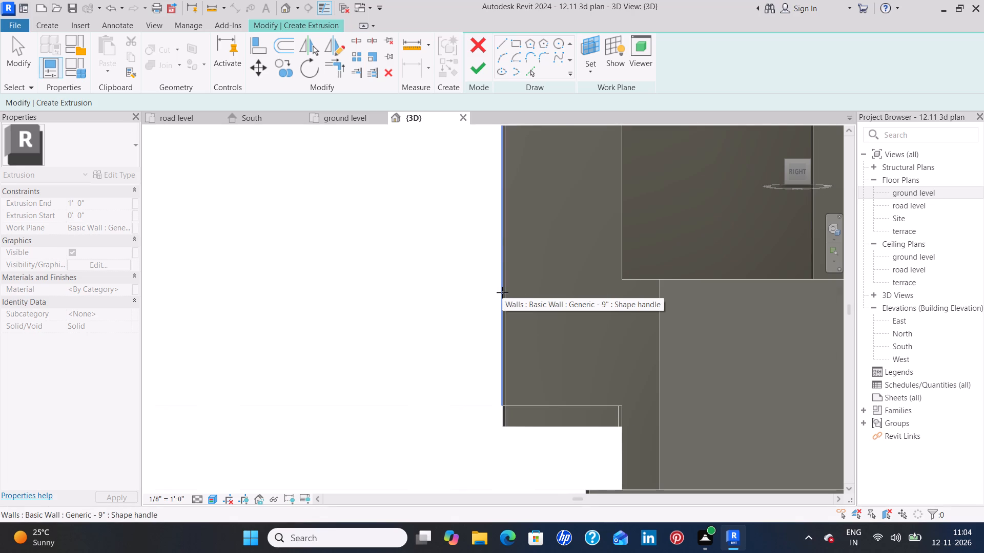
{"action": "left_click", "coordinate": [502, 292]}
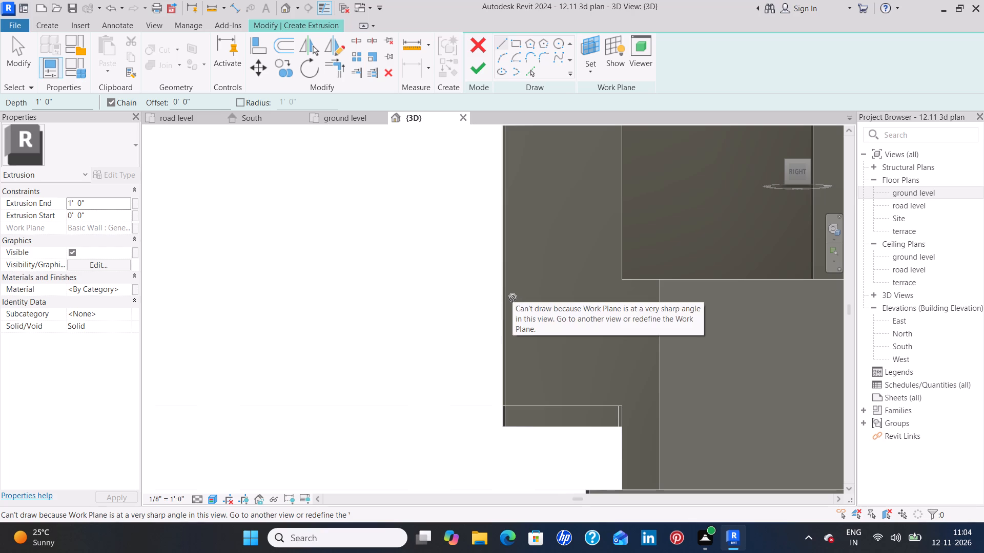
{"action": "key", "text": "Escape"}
Redefine the extrusion's work plane by picking the front end face of the Generic - 9" wall on the parking side of the porch.
{"action": "middle_click_drag", "start_coordinate": [524, 312], "coordinate": [525, 312], "text": "shift"}
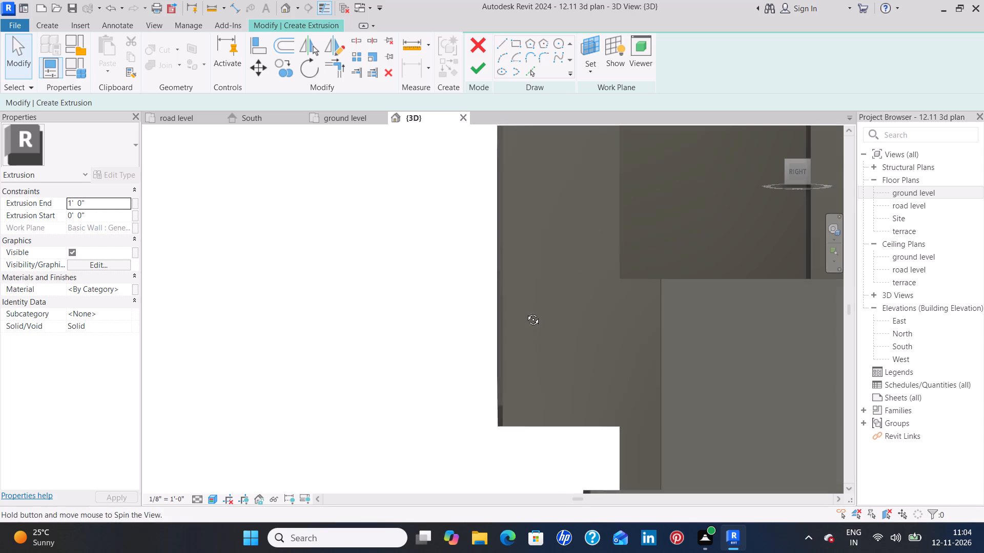
{"action": "middle_click_drag", "start_coordinate": [525, 312], "coordinate": [543, 312], "text": "shift"}
{"action": "middle_click_drag", "start_coordinate": [489, 323], "coordinate": [474, 271]}
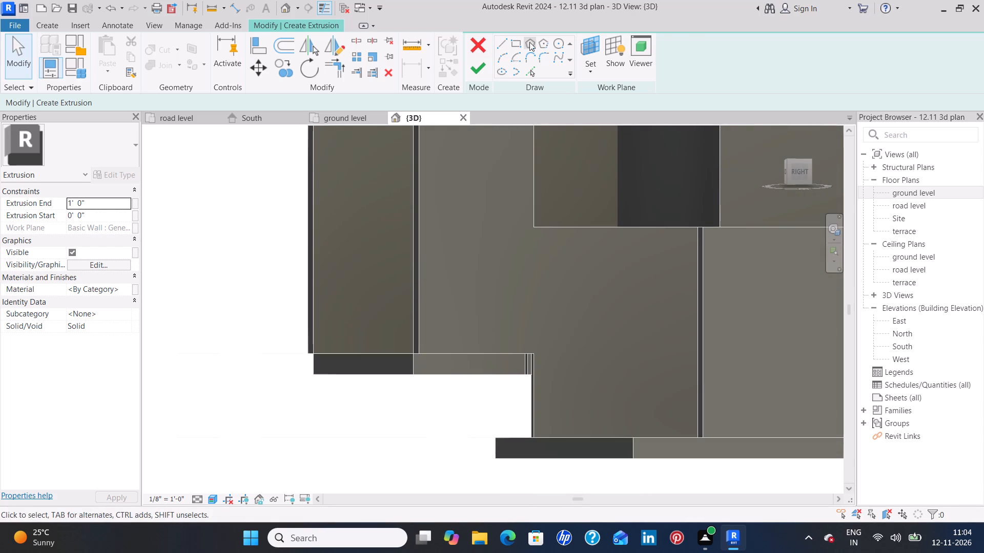
{"action": "left_click", "coordinate": [590, 47]}
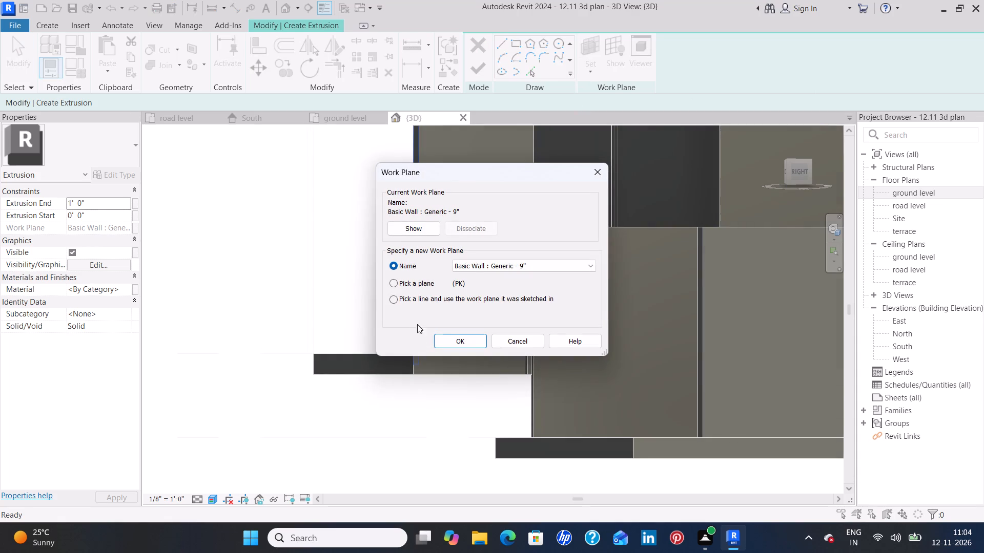
{"action": "left_click", "coordinate": [510, 265]}
{"action": "left_click", "coordinate": [491, 284]}
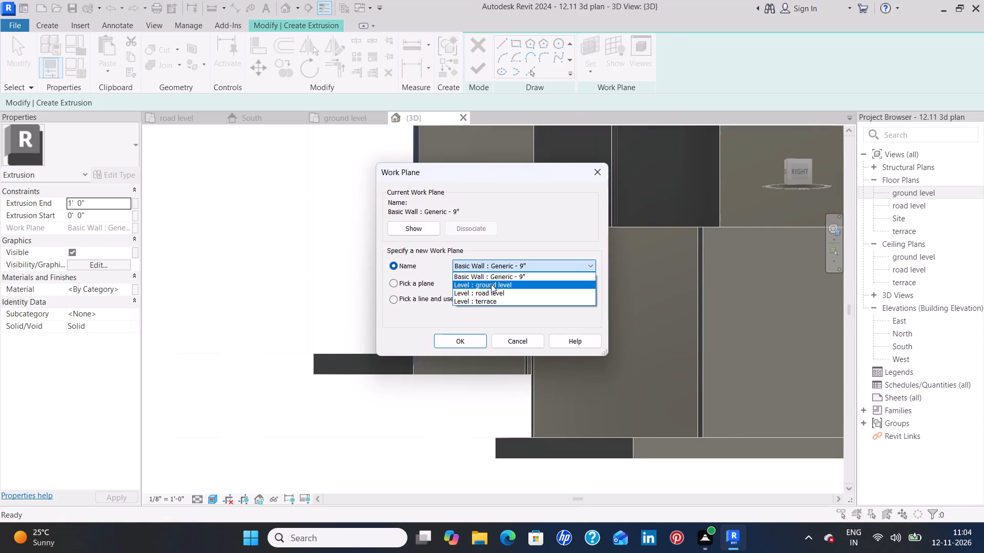
{"action": "left_click", "coordinate": [395, 284]}
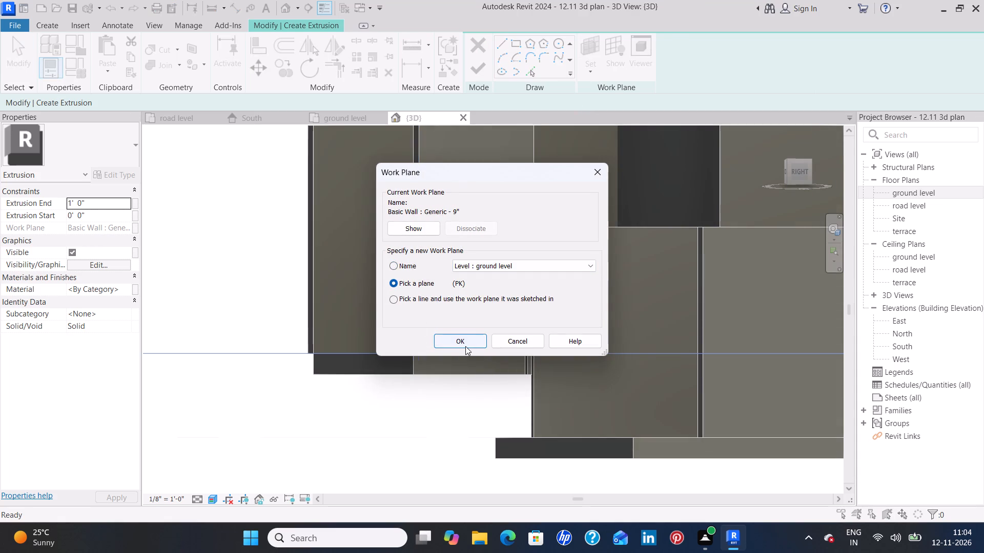
{"action": "left_click", "coordinate": [465, 346]}
{"action": "left_click", "coordinate": [416, 306]}
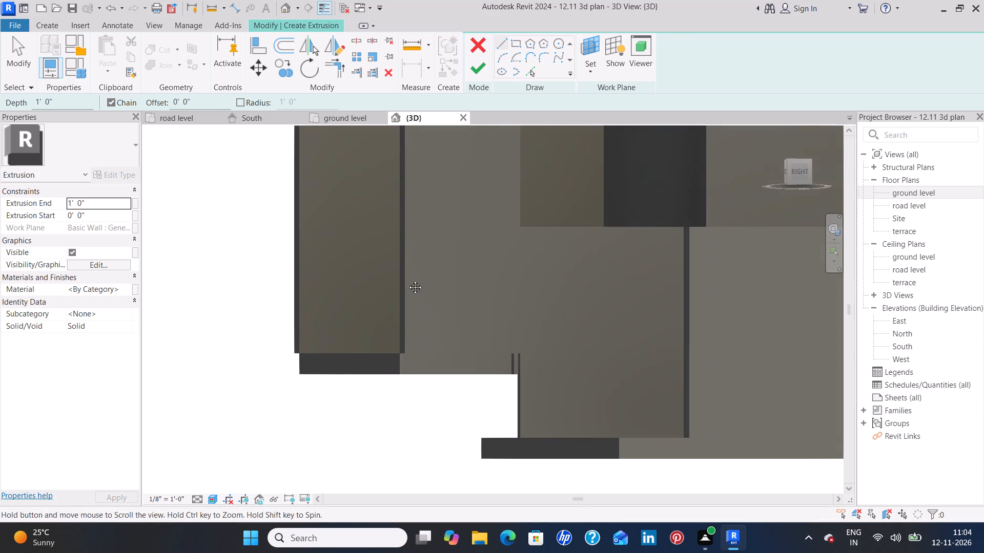
Examine the gap between the porch floor edge, the 9" wall end and the parking floor from the front-right corner in 3D.
{"action": "left_click", "coordinate": [799, 170]}
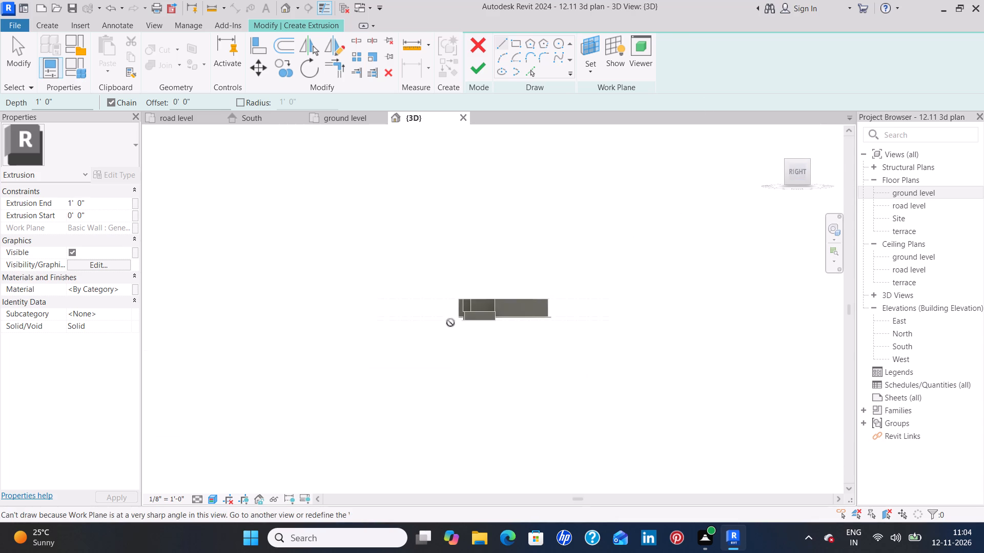
{"action": "scroll", "coordinate": [433, 325], "scroll_direction": "up", "scroll_amount": 16}
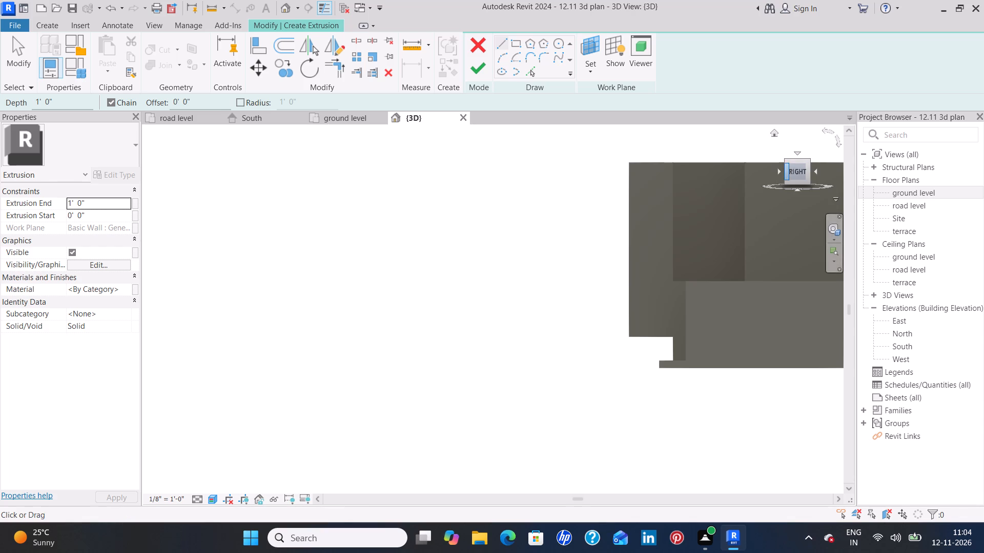
{"action": "left_click", "coordinate": [788, 161]}
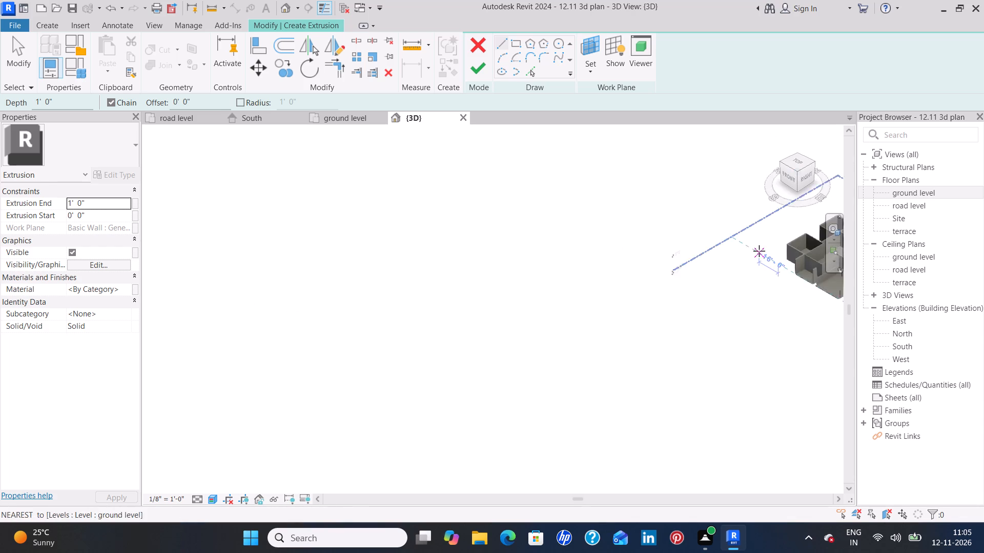
{"action": "scroll", "coordinate": [456, 321], "scroll_direction": "up", "scroll_amount": 10}
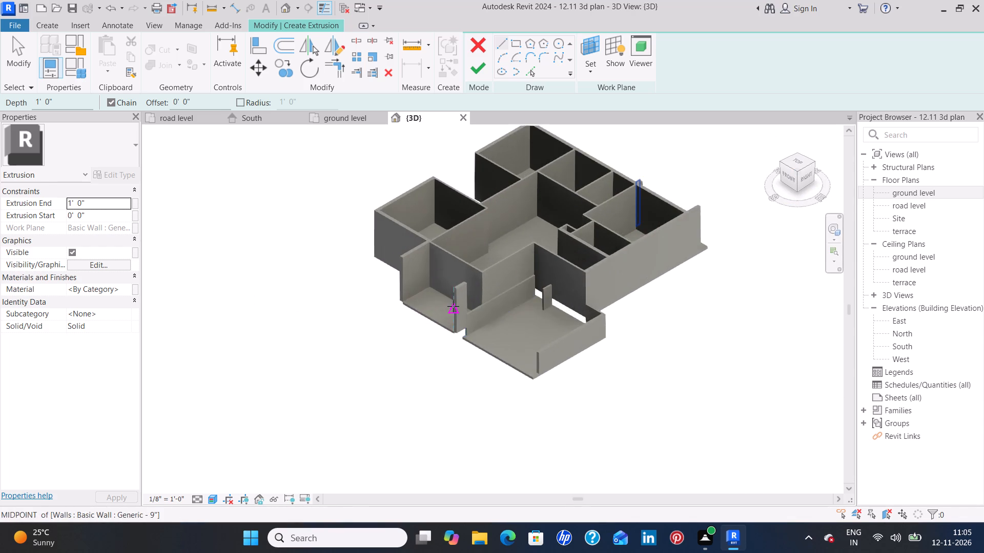
{"action": "scroll", "coordinate": [453, 306], "scroll_direction": "up", "scroll_amount": 3}
{"action": "middle_click_drag", "start_coordinate": [454, 334], "coordinate": [444, 237]}
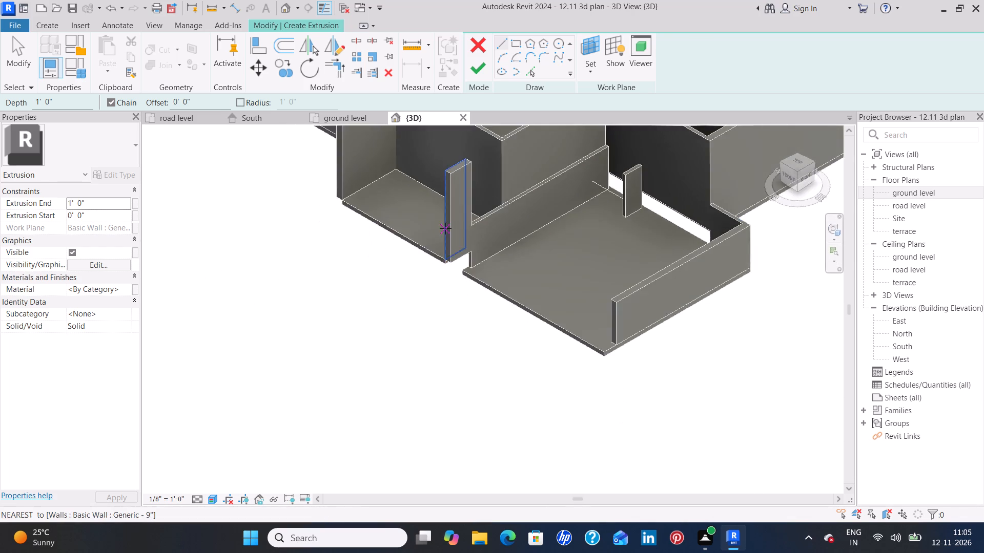
{"action": "scroll", "coordinate": [445, 227], "scroll_direction": "up", "scroll_amount": 9}
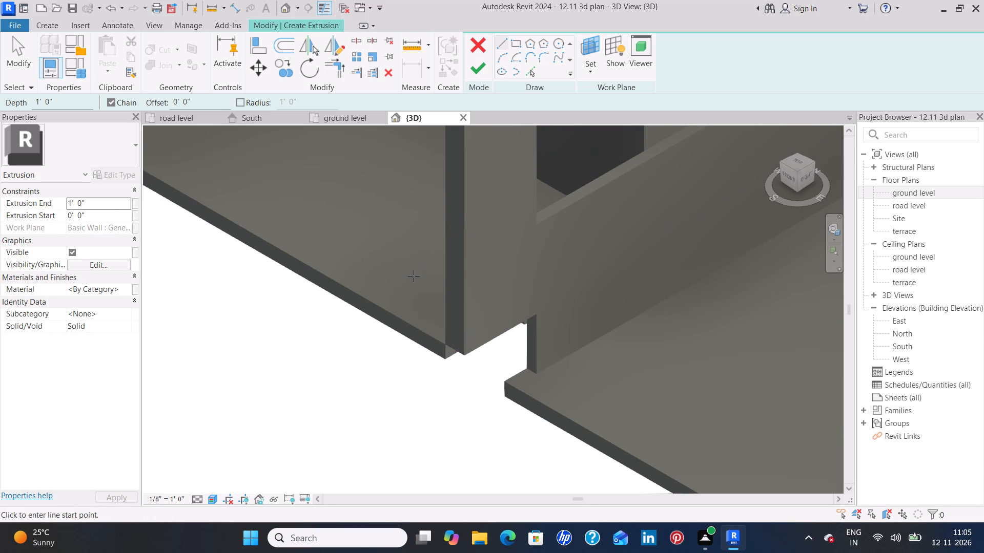
{"action": "key", "text": "Escape"}
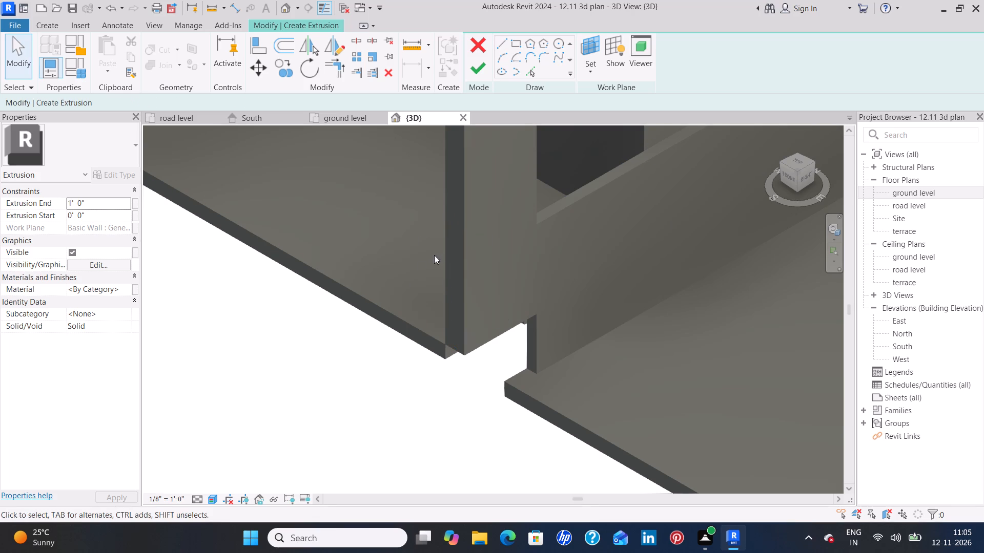
Examine the porch floor edge, the wall end and the drop to the parking floor from the right side in 3D.
{"action": "middle_click_drag", "start_coordinate": [519, 297], "coordinate": [479, 256], "text": "shift"}
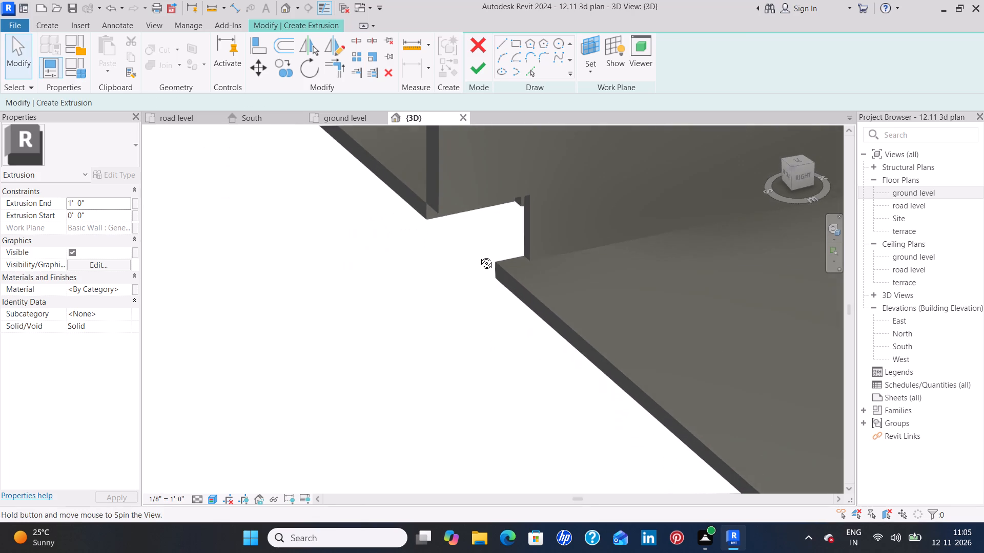
{"action": "middle_click_drag", "start_coordinate": [479, 256], "coordinate": [435, 169], "text": "shift"}
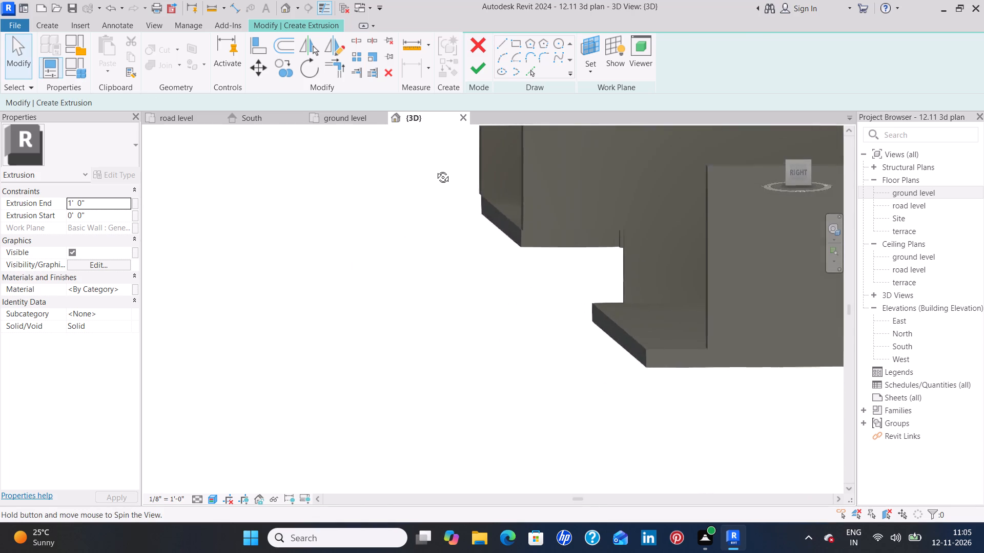
{"action": "middle_click_drag", "start_coordinate": [435, 169], "coordinate": [430, 163], "text": "shift"}
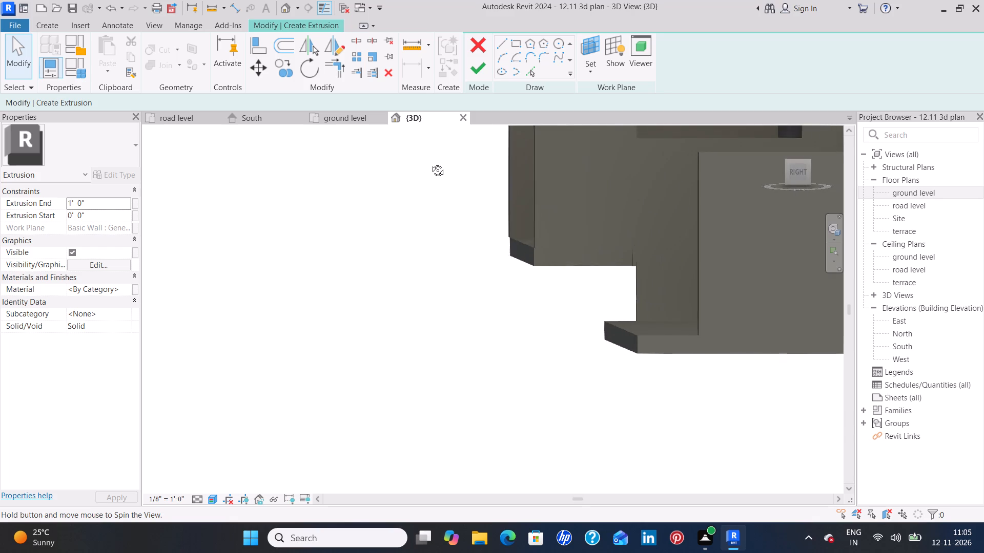
{"action": "middle_click_drag", "start_coordinate": [430, 163], "coordinate": [426, 161], "text": "shift"}
{"action": "middle_click", "coordinate": [428, 160], "text": "shift"}
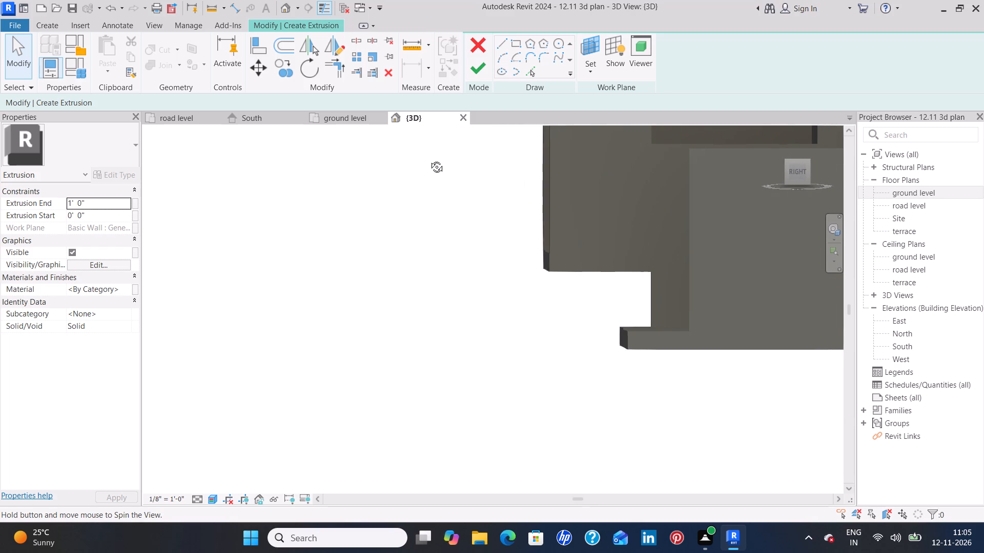
{"action": "scroll", "coordinate": [552, 256], "scroll_direction": "up", "scroll_amount": 3}
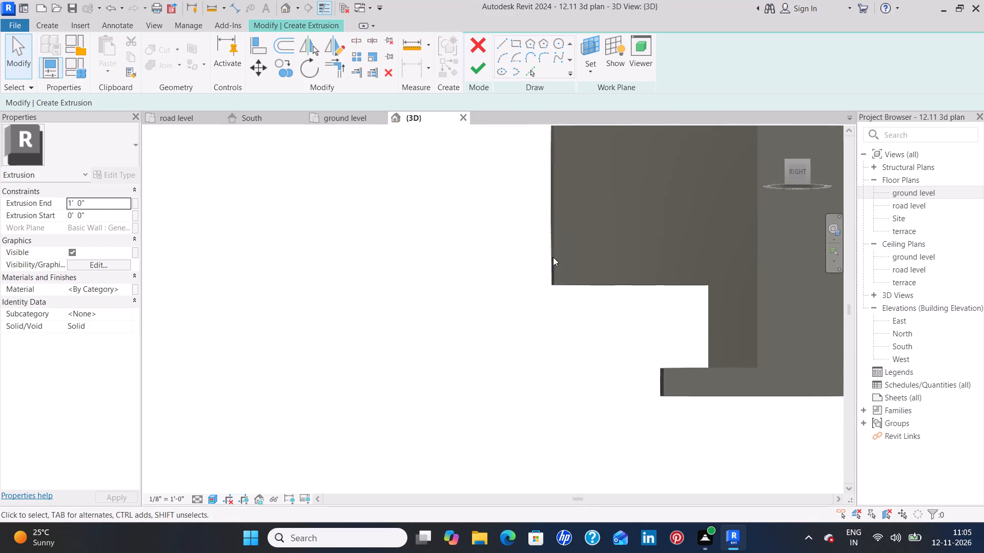
{"action": "scroll", "coordinate": [553, 257], "scroll_direction": "up", "scroll_amount": 5}
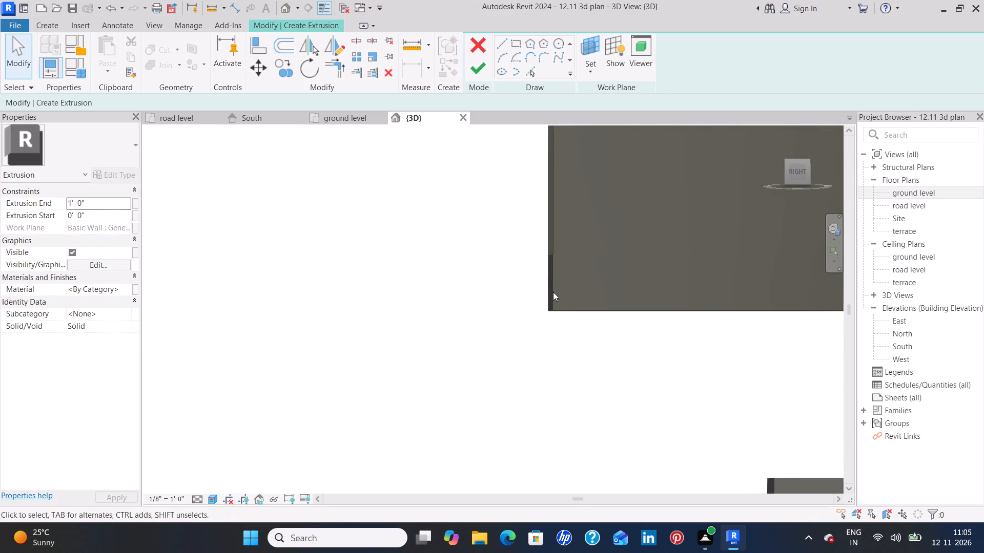
{"action": "left_click", "coordinate": [553, 292]}
{"action": "left_click", "coordinate": [795, 171]}
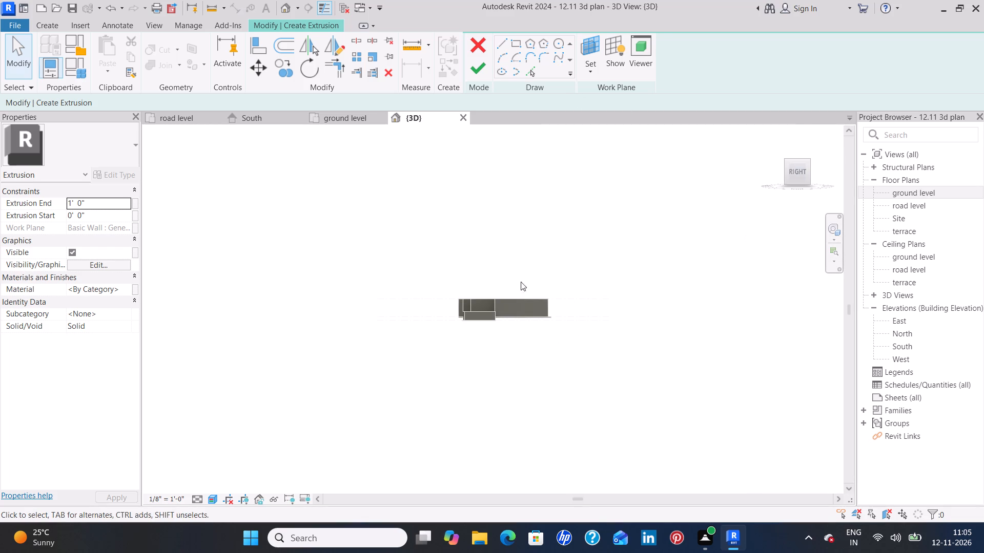
{"action": "scroll", "coordinate": [484, 312], "scroll_direction": "up", "scroll_amount": 10}
{"action": "middle_click_drag", "start_coordinate": [436, 306], "coordinate": [520, 301]}
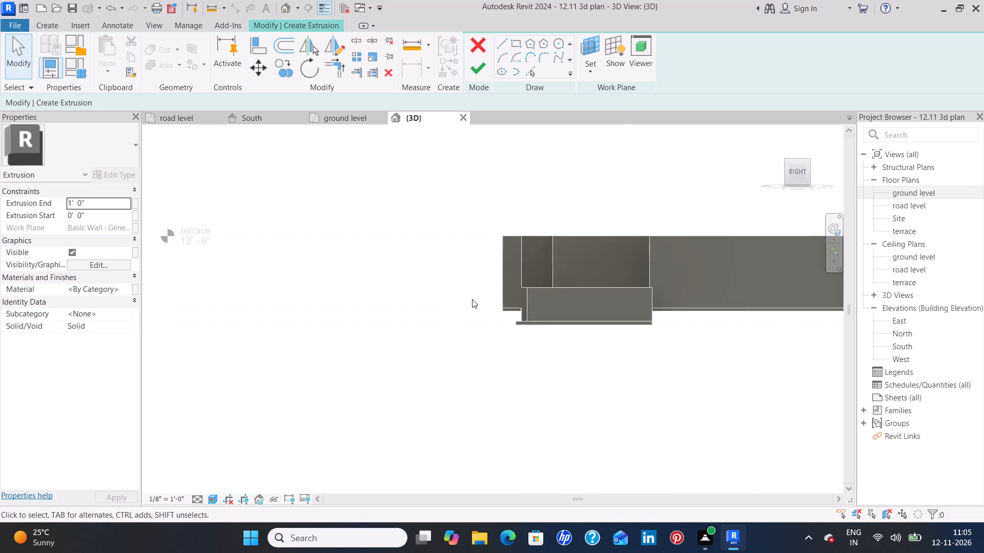
{"action": "scroll", "coordinate": [471, 299], "scroll_direction": "up", "scroll_amount": 13}
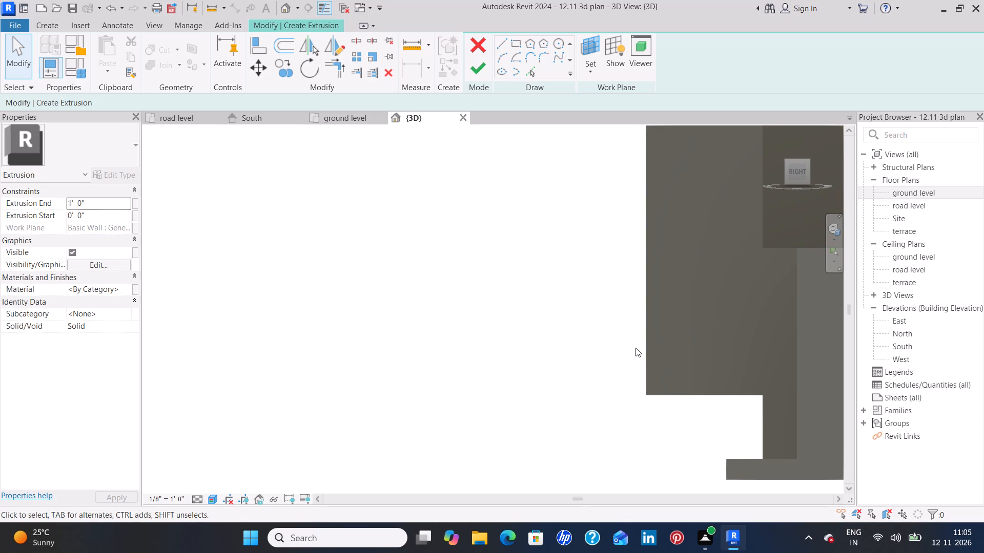
{"action": "middle_click_drag", "start_coordinate": [645, 354], "coordinate": [602, 233]}
{"action": "scroll", "coordinate": [596, 265], "scroll_direction": "up", "scroll_amount": 3}
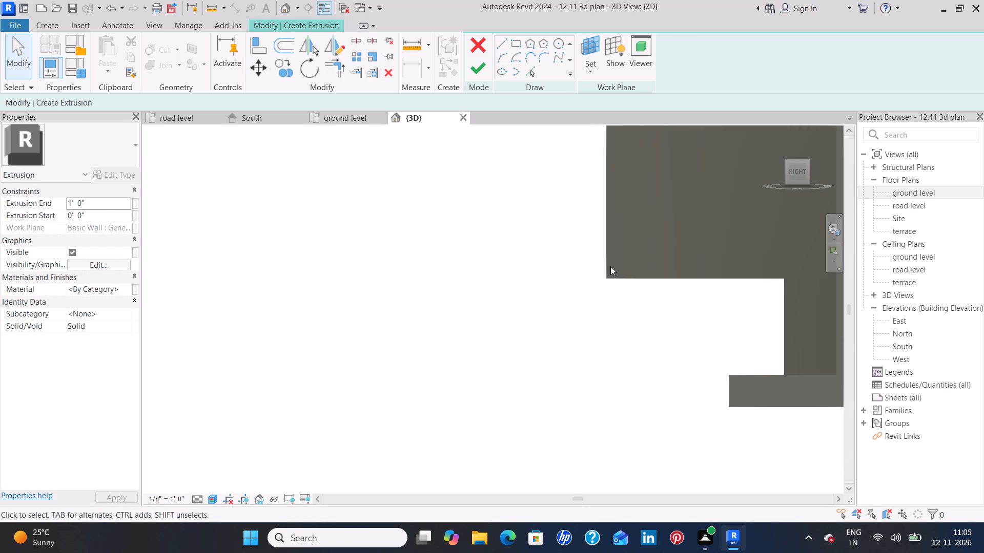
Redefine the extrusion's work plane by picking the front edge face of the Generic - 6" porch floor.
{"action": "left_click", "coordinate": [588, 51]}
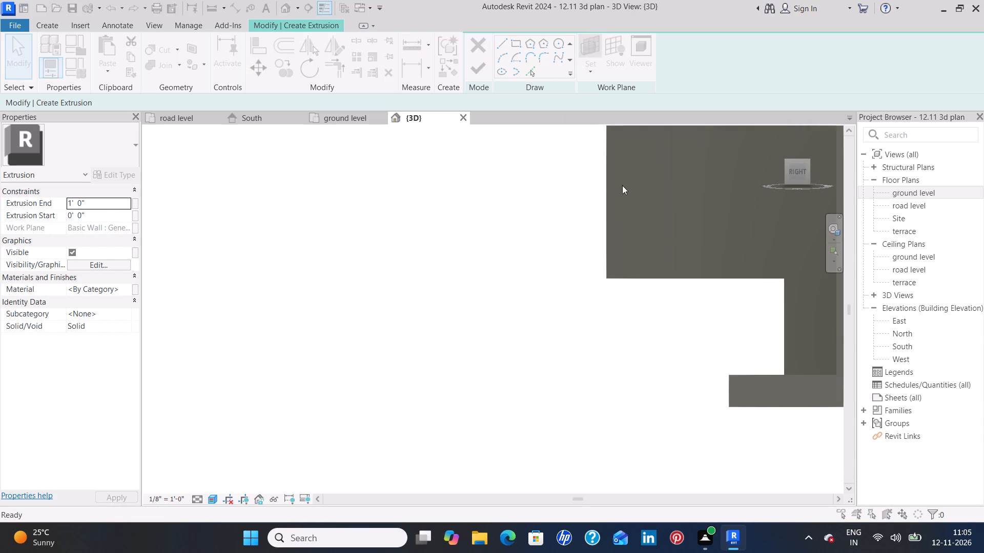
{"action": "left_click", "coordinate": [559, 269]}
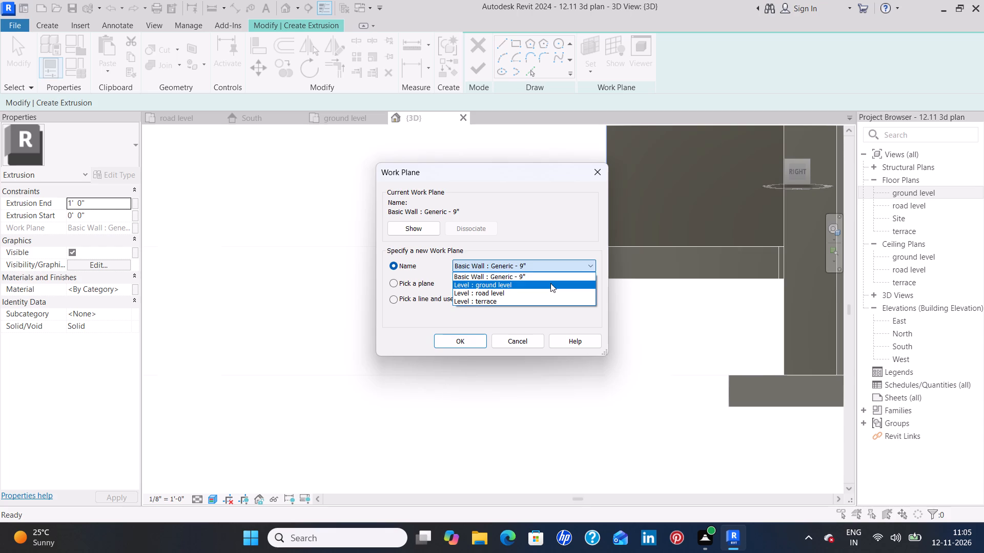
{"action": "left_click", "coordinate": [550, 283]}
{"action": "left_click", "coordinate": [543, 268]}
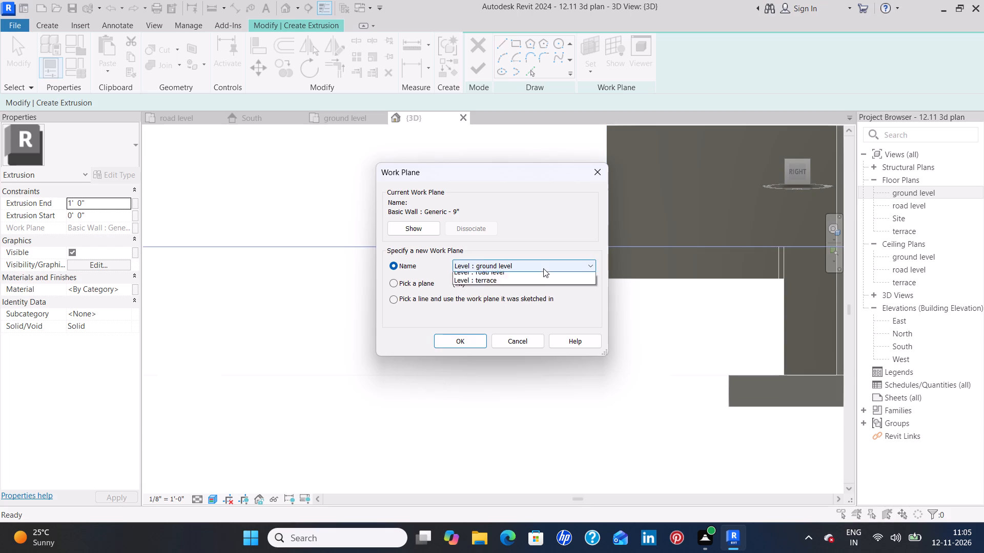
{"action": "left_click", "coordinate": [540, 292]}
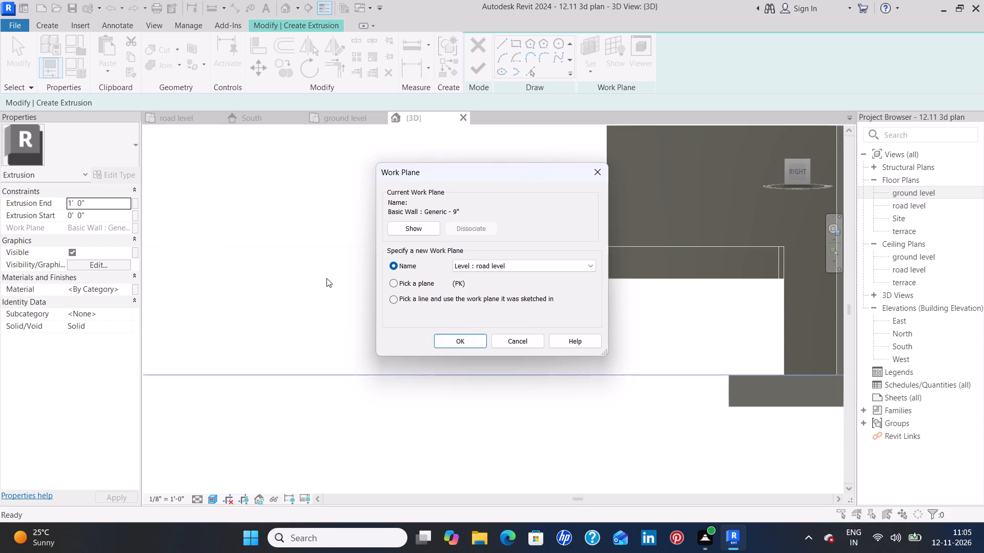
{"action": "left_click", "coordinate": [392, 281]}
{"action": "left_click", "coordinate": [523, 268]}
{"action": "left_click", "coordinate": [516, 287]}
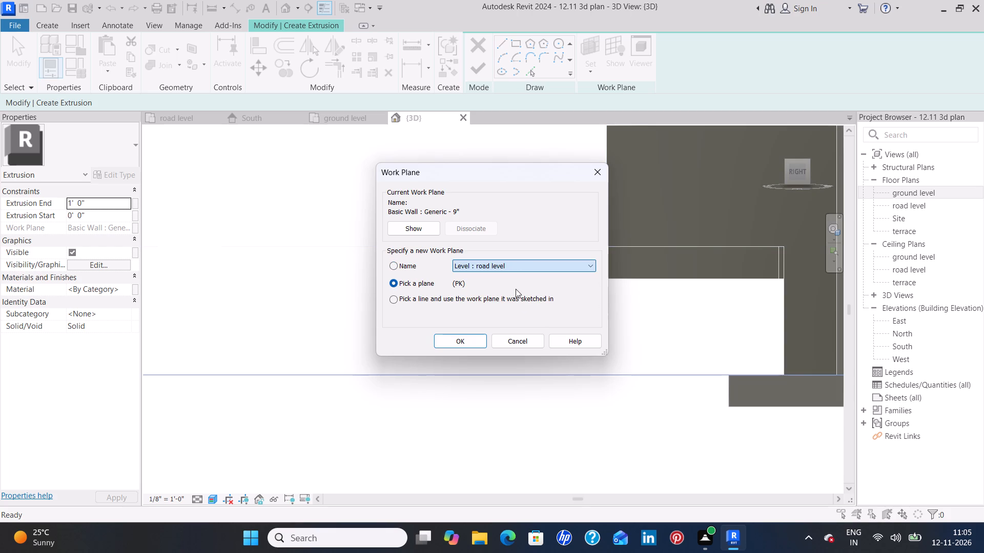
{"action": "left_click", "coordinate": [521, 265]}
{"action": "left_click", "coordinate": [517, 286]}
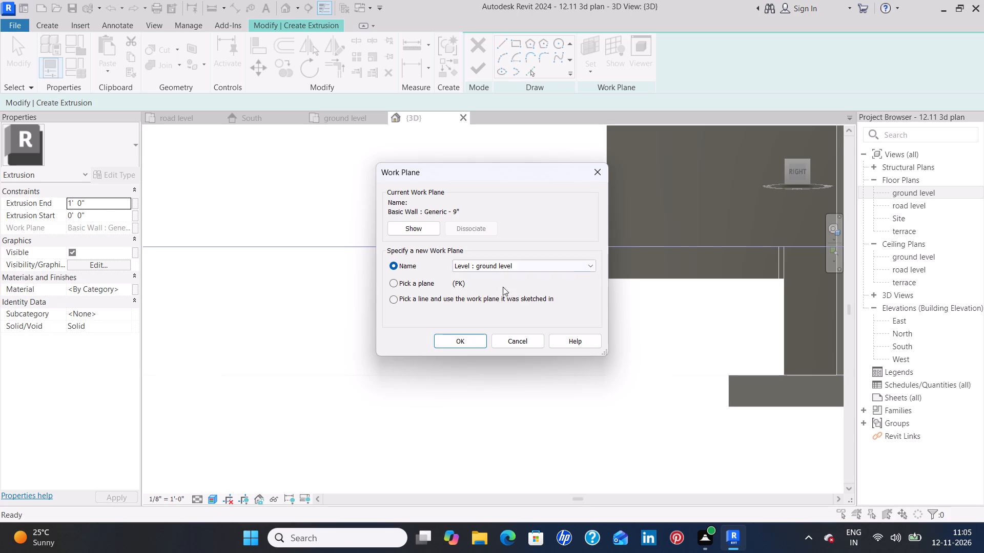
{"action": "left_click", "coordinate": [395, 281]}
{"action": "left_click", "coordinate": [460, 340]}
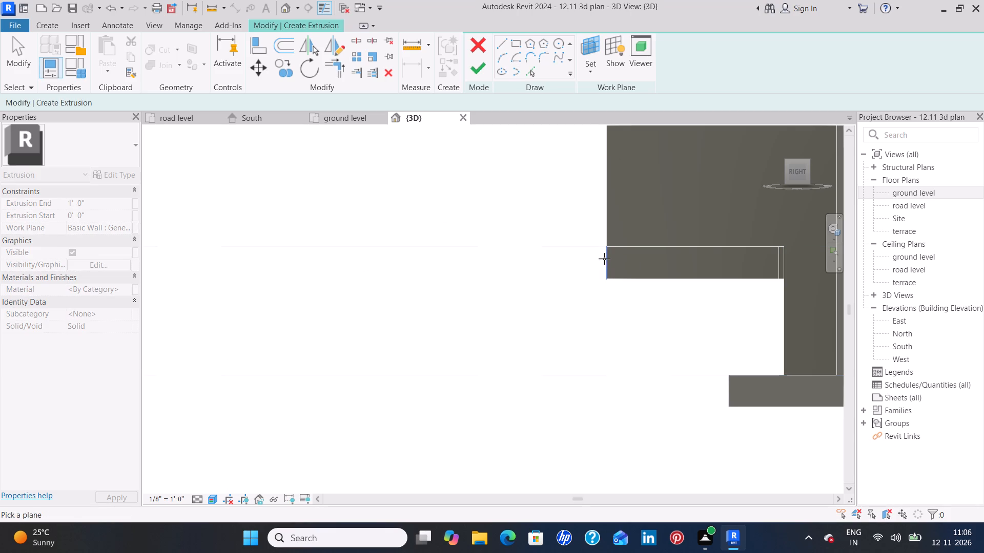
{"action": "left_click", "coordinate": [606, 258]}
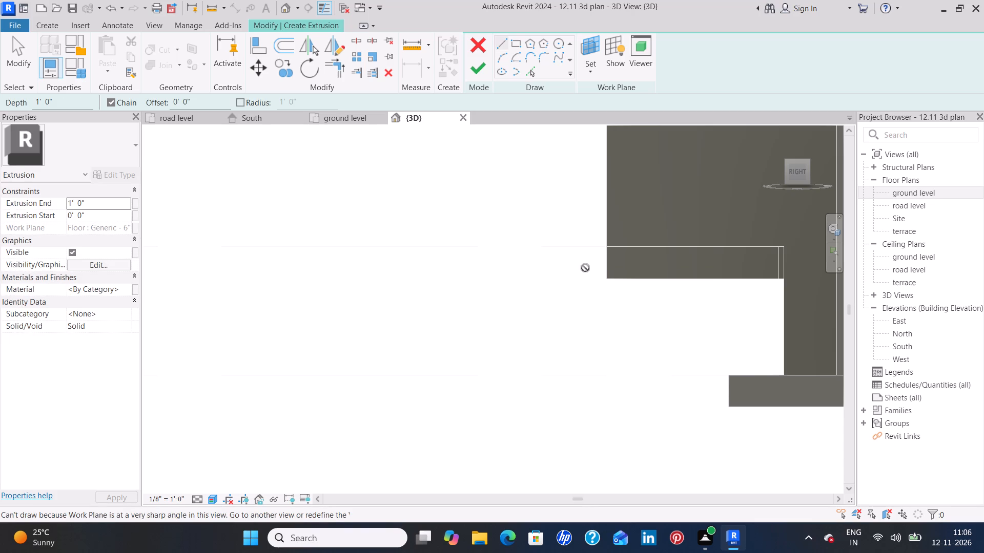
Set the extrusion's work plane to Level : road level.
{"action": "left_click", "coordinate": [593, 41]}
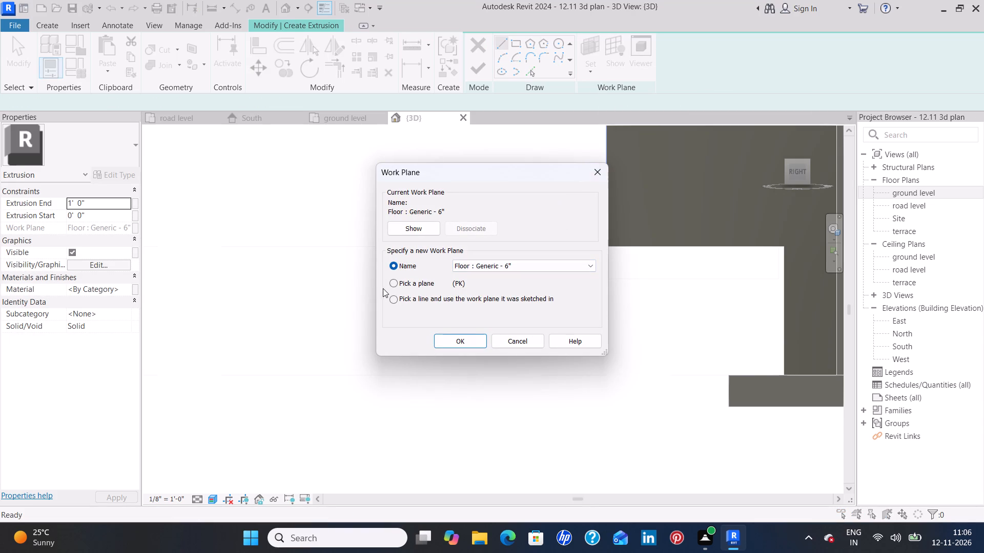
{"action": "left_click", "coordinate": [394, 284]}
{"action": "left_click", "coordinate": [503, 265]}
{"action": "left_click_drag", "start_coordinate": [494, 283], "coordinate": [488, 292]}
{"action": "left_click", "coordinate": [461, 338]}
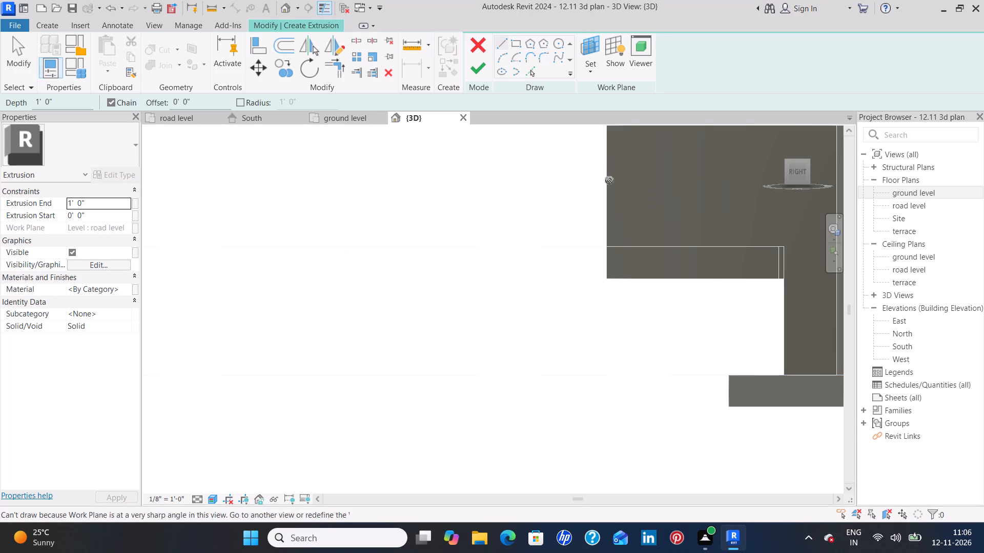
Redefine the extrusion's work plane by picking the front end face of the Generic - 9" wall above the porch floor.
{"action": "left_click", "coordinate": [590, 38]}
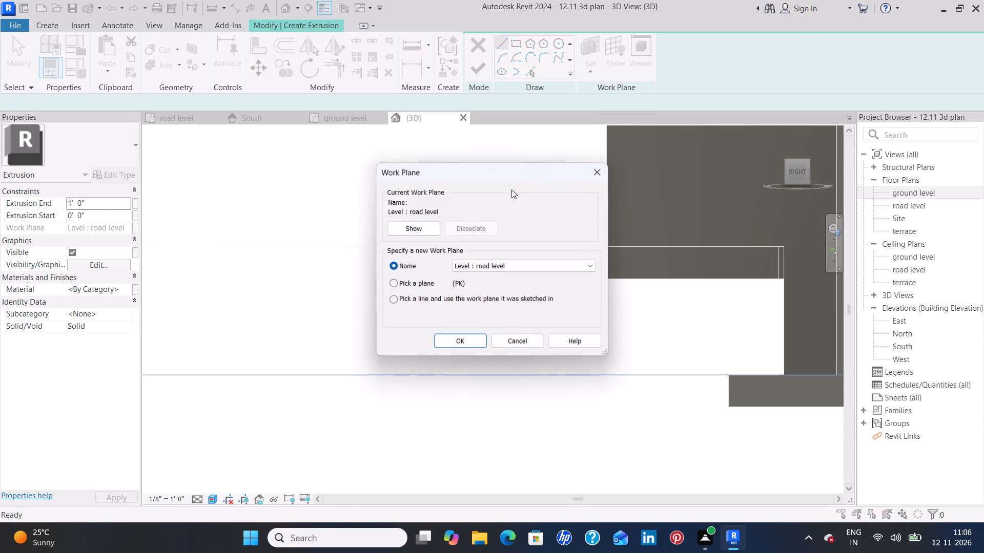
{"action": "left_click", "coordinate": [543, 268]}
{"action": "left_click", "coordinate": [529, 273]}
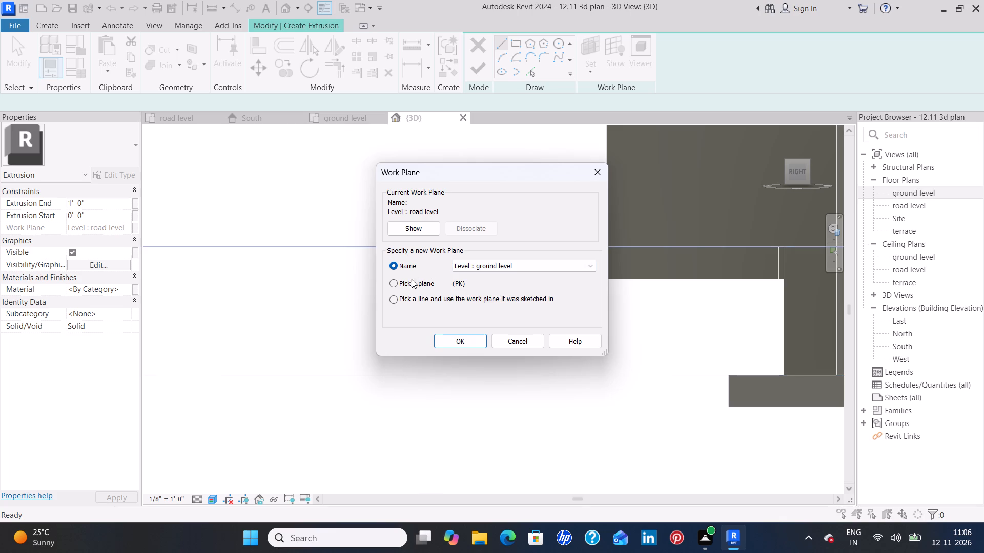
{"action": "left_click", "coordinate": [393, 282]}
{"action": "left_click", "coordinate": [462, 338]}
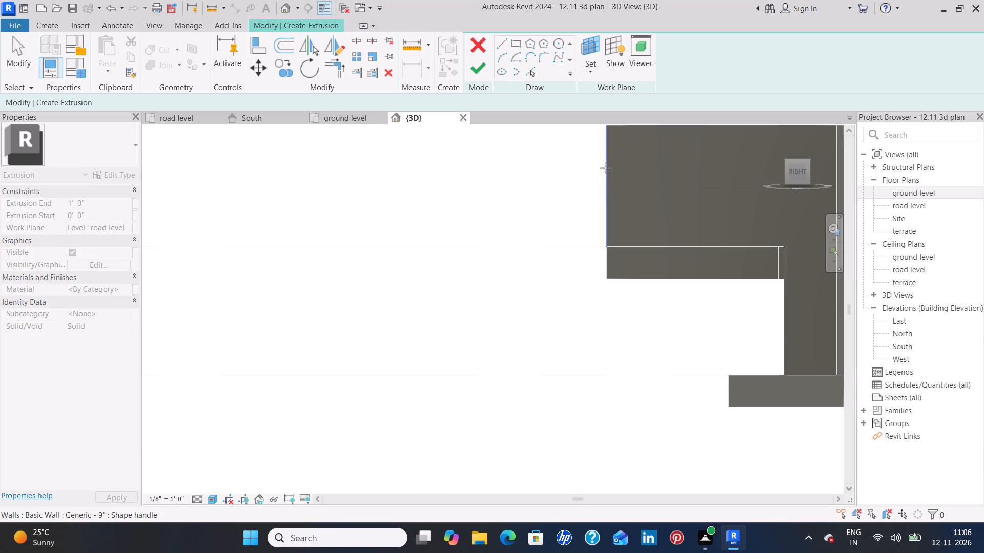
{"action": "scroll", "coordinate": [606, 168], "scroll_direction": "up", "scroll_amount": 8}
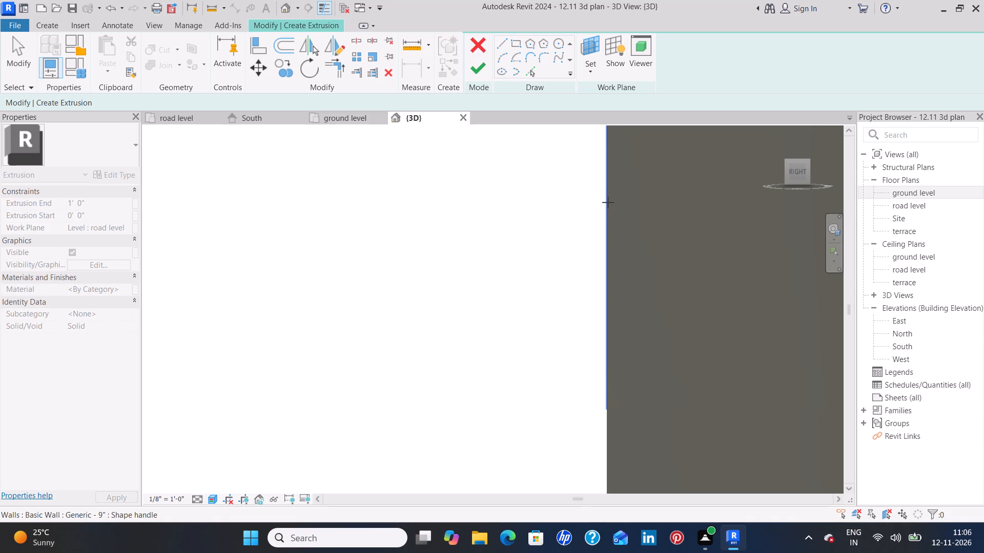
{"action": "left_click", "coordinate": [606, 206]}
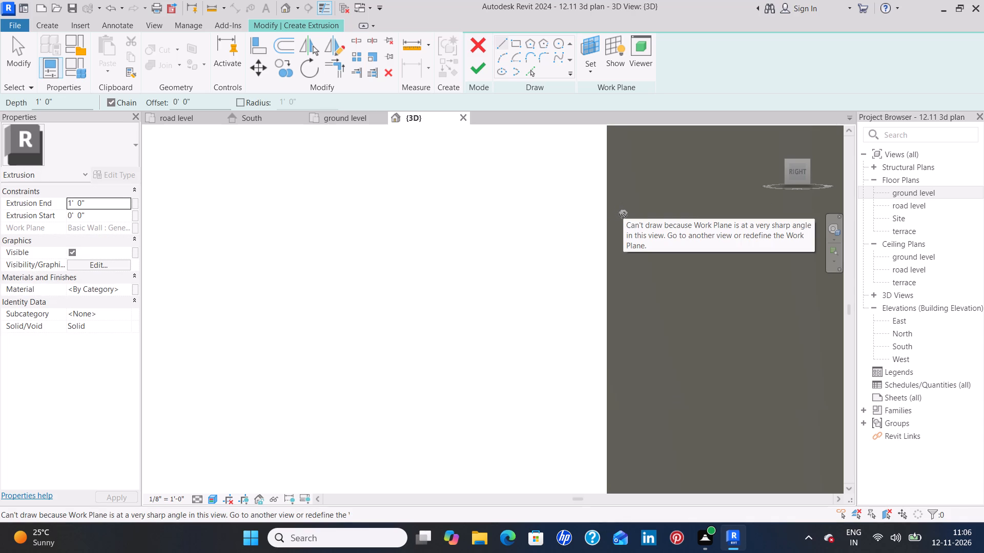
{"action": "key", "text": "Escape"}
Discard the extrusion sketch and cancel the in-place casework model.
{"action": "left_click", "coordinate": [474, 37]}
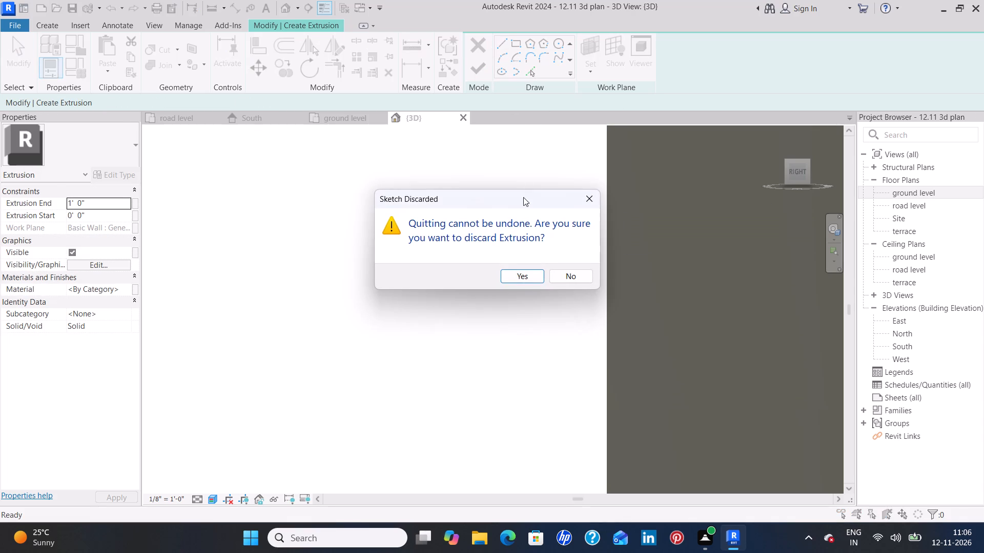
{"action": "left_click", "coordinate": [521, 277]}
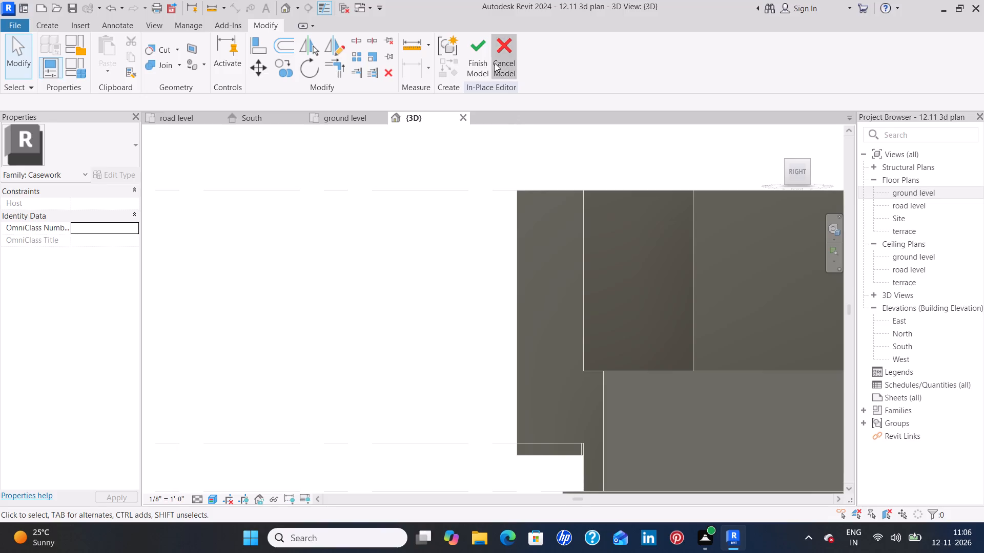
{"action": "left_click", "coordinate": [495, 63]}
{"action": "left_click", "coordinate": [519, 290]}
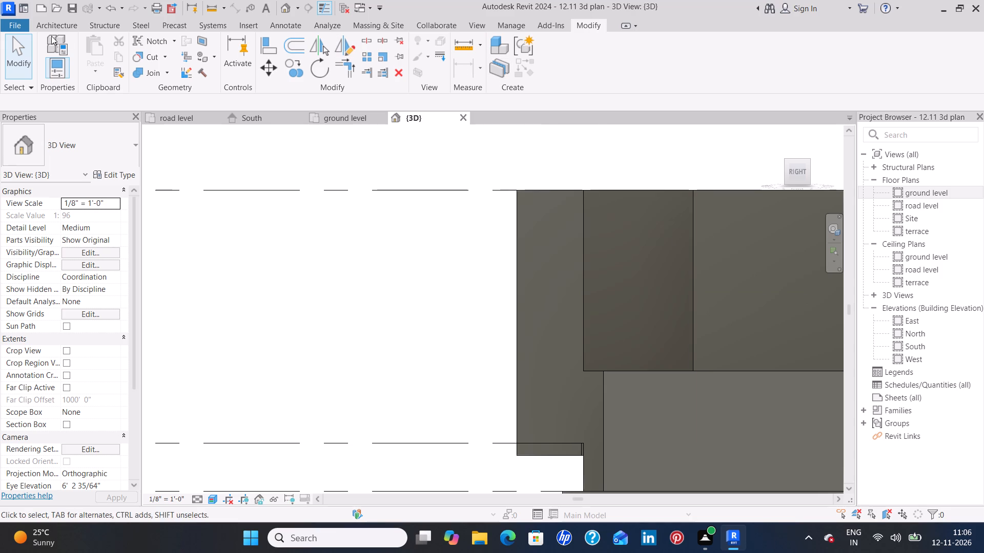
Start a new in-place model in the Casework category.
{"action": "left_click", "coordinate": [70, 27]}
{"action": "left_click", "coordinate": [140, 68]}
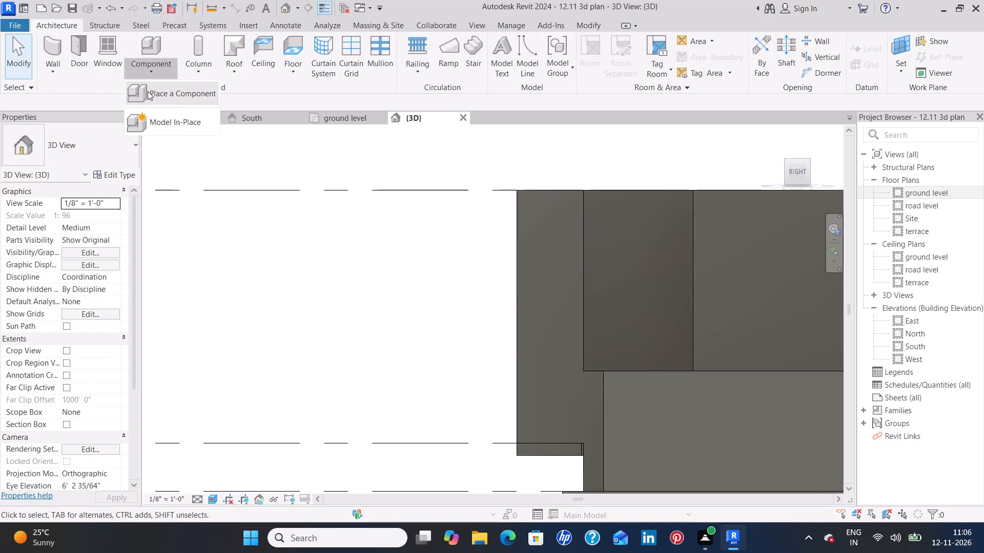
{"action": "left_click", "coordinate": [189, 126]}
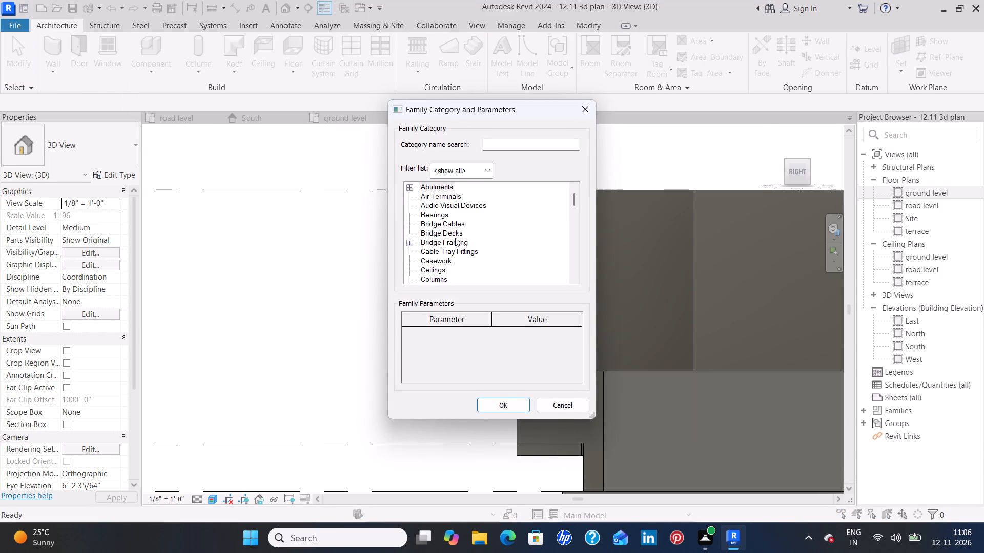
{"action": "left_click", "coordinate": [444, 259]}
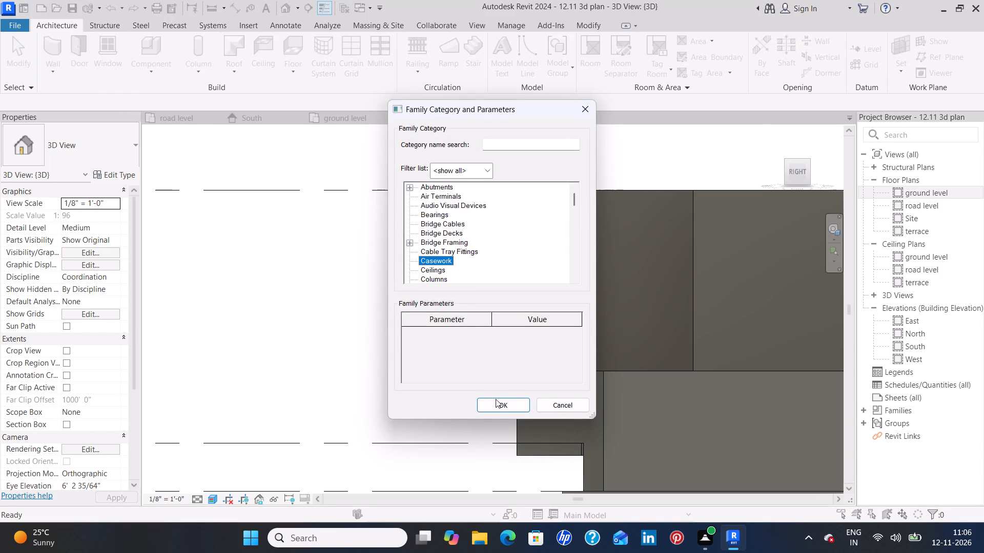
{"action": "left_click", "coordinate": [496, 409]}
{"action": "left_click", "coordinate": [485, 293]}
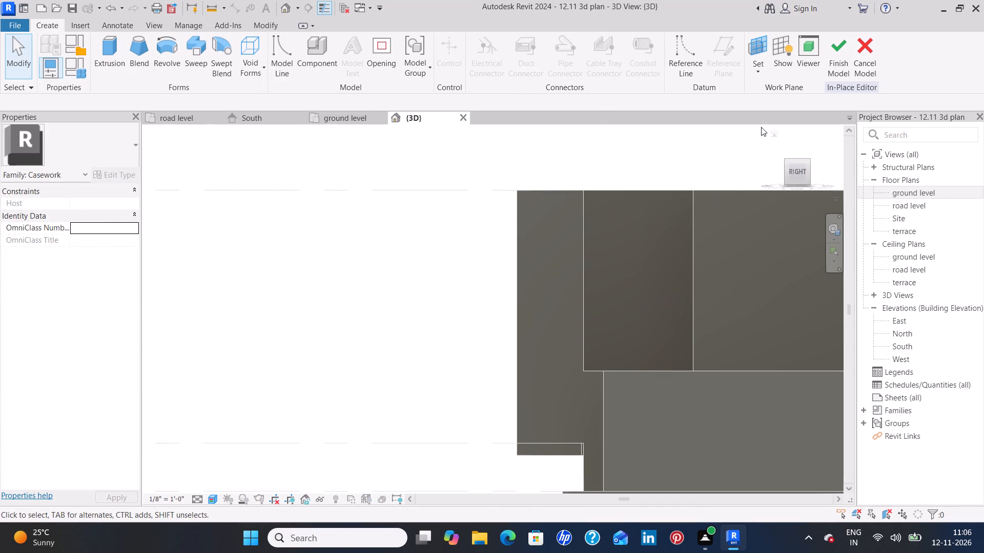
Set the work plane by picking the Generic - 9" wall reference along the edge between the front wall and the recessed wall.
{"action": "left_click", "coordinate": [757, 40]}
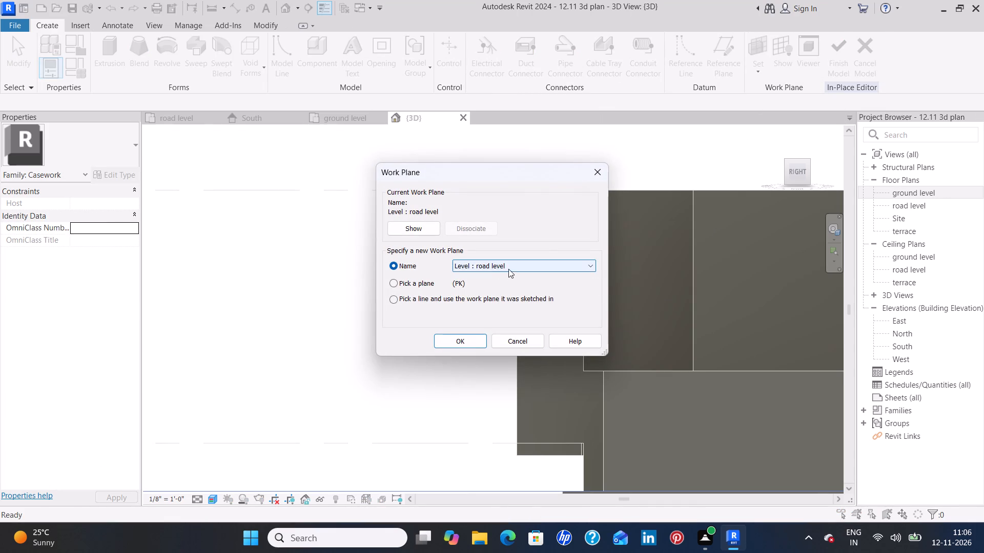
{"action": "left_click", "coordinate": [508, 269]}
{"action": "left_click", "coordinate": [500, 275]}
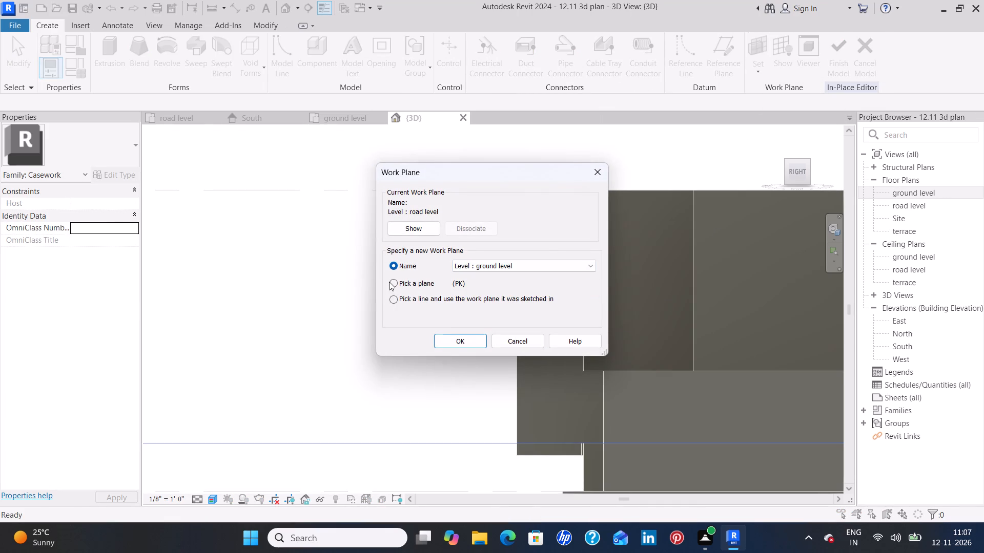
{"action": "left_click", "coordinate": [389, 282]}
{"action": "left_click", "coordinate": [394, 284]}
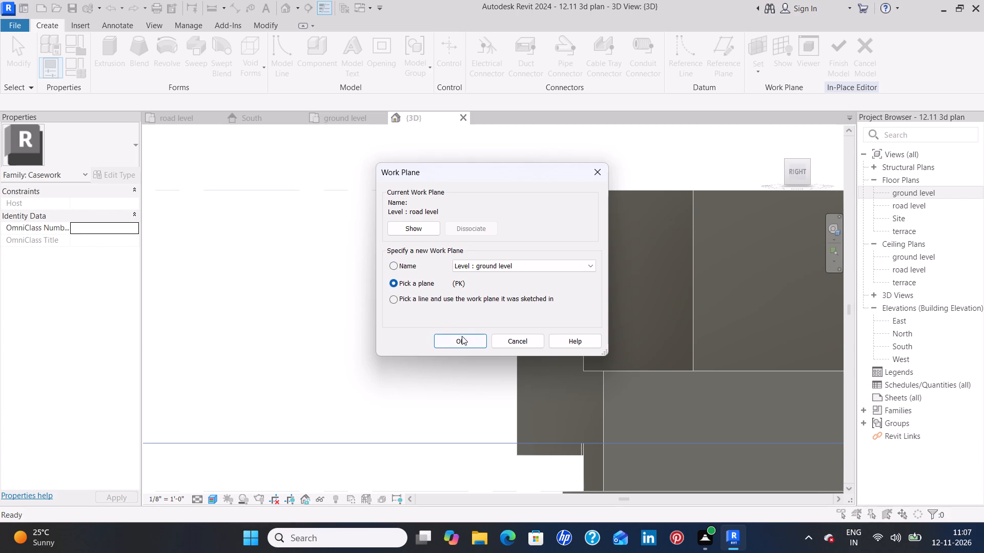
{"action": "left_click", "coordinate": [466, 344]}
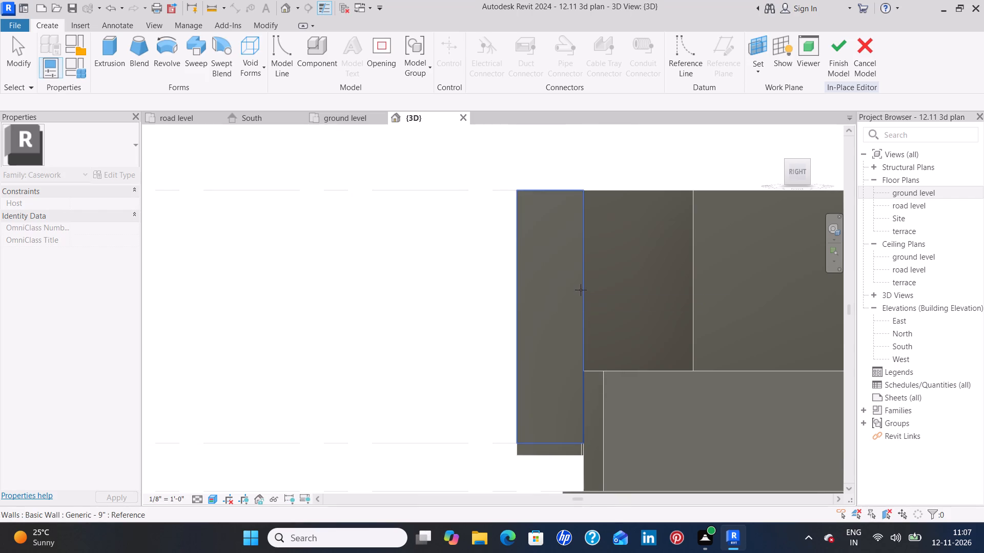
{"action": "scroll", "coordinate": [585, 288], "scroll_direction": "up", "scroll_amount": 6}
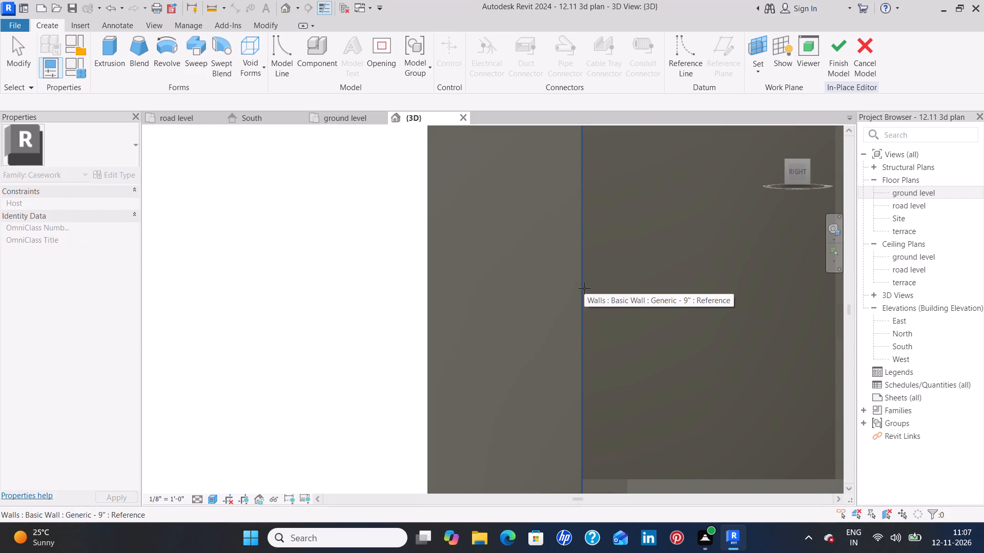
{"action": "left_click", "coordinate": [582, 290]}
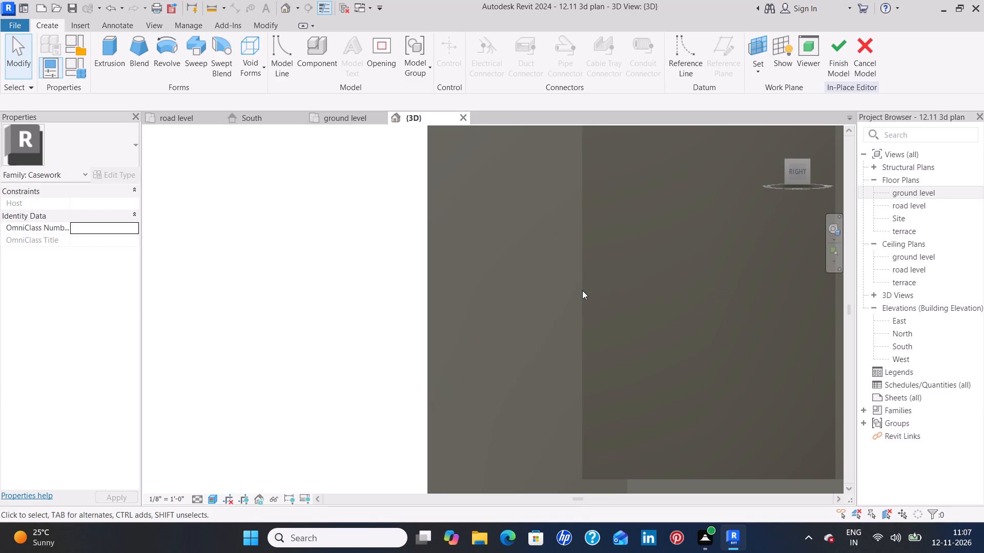
Start an extrusion and redefine its work plane by picking the Generic - 9" wall reference beside the recessed wall again.
{"action": "left_click", "coordinate": [102, 46]}
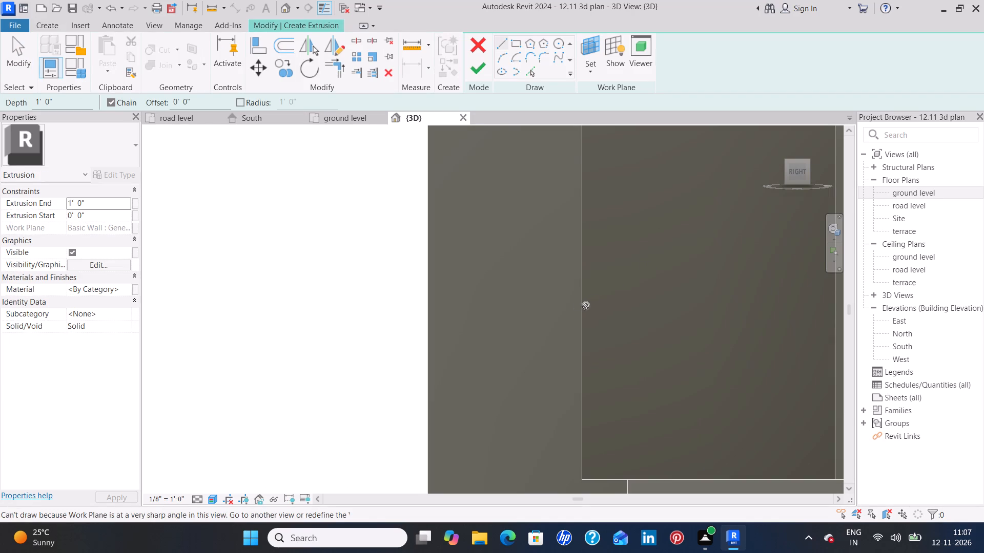
{"action": "left_click_drag", "start_coordinate": [497, 40], "coordinate": [500, 48]}
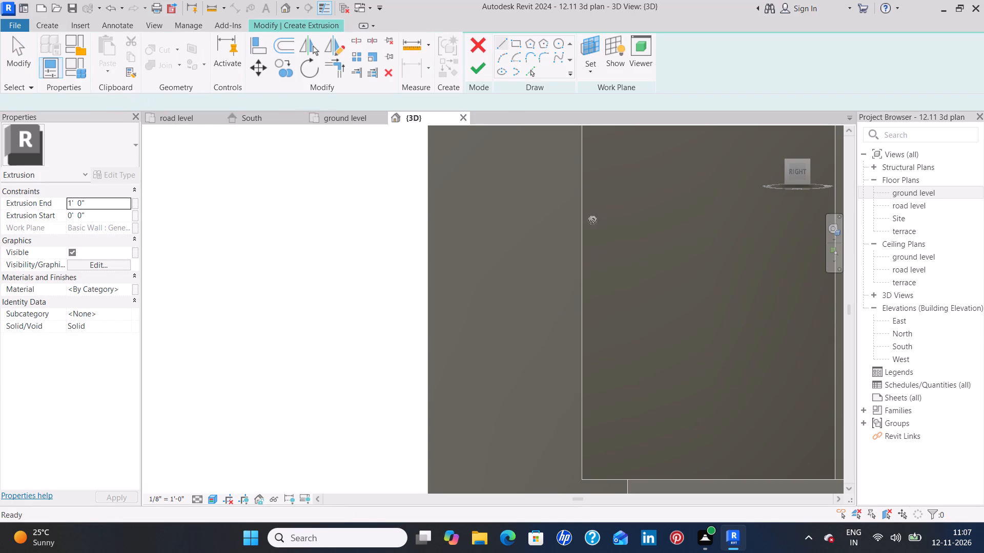
{"action": "key", "text": "Escape"}
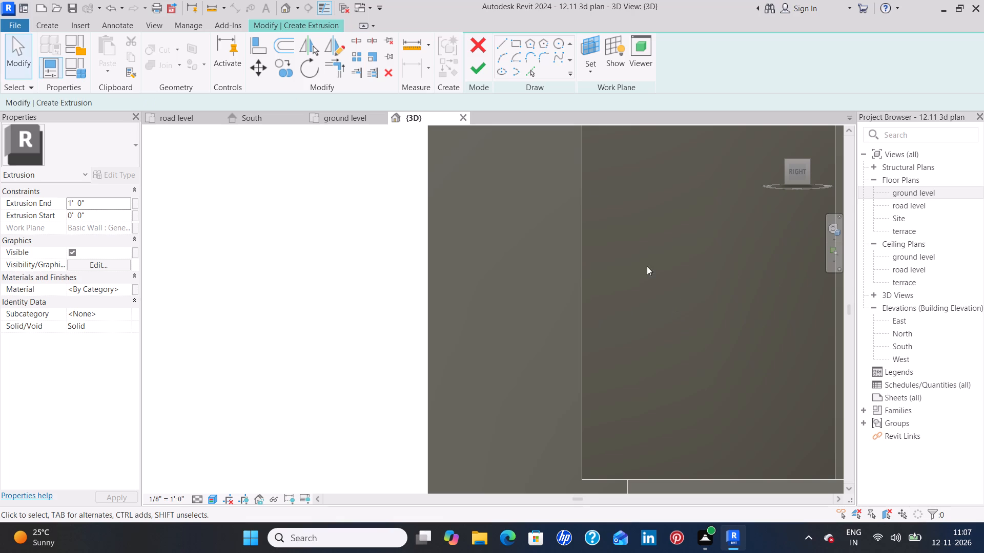
{"action": "left_click", "coordinate": [586, 41]}
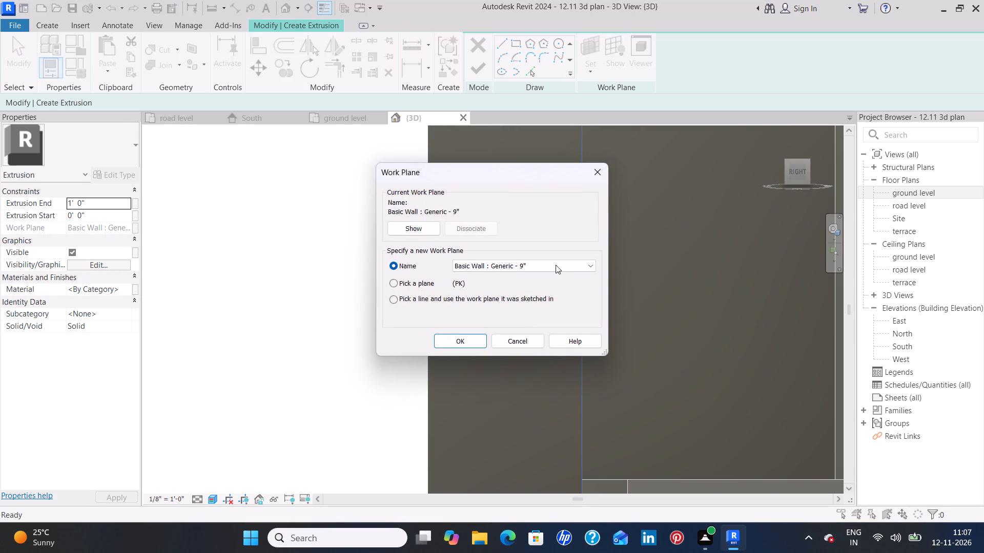
{"action": "left_click", "coordinate": [551, 264]}
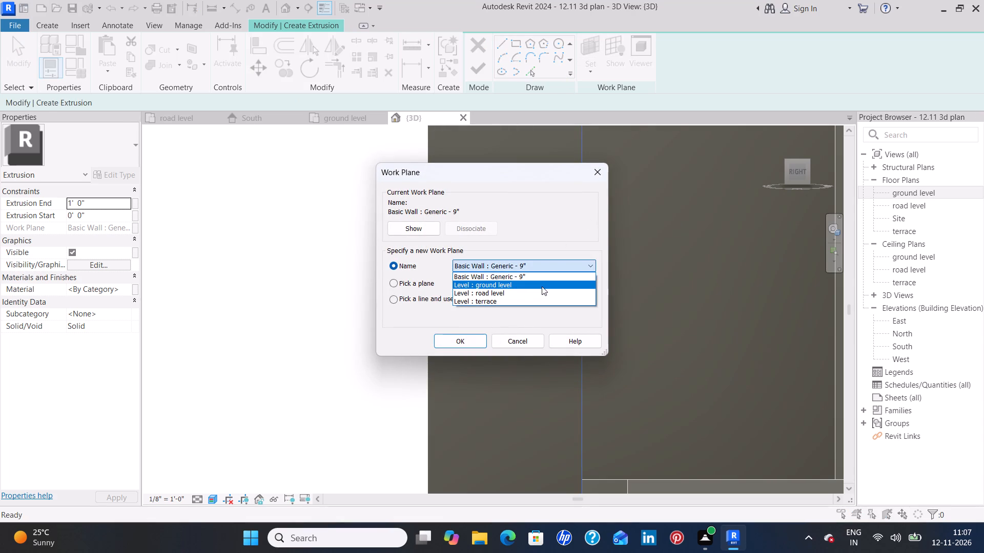
{"action": "left_click", "coordinate": [540, 284]}
{"action": "left_click", "coordinate": [395, 281]}
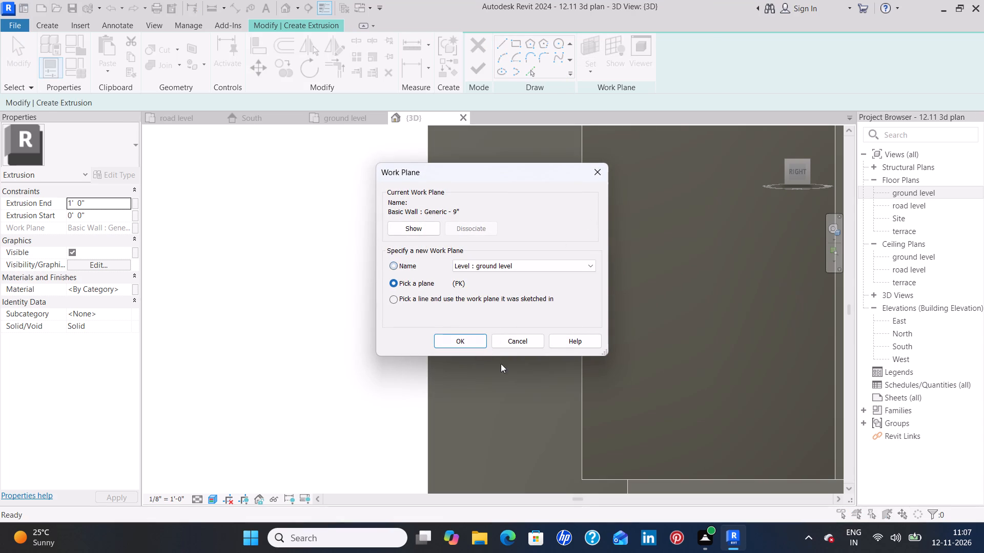
{"action": "left_click", "coordinate": [471, 339]}
{"action": "middle_click_drag", "start_coordinate": [684, 301], "coordinate": [566, 308]}
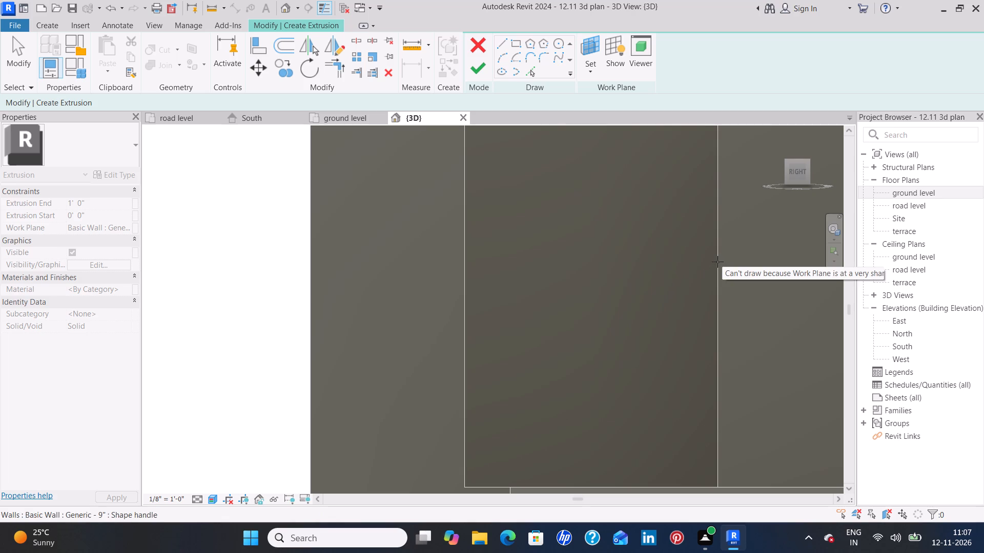
{"action": "scroll", "coordinate": [717, 291], "scroll_direction": "up", "scroll_amount": 4}
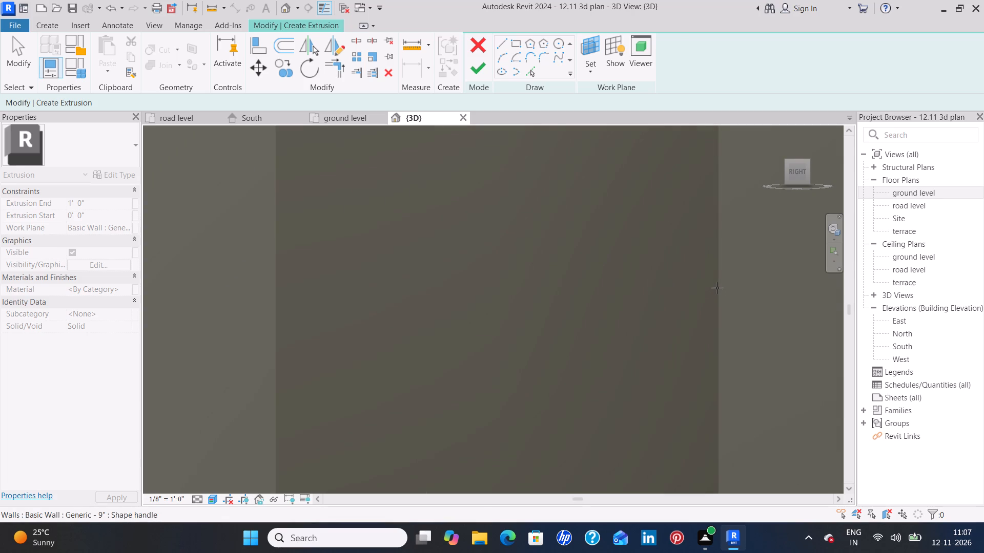
{"action": "scroll", "coordinate": [715, 311], "scroll_direction": "down", "scroll_amount": 5}
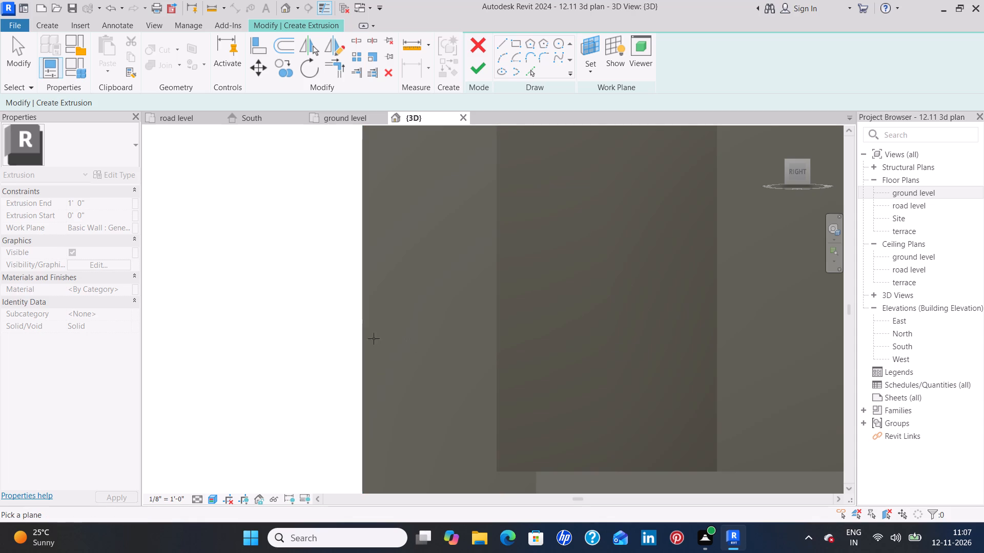
{"action": "left_click", "coordinate": [497, 321]}
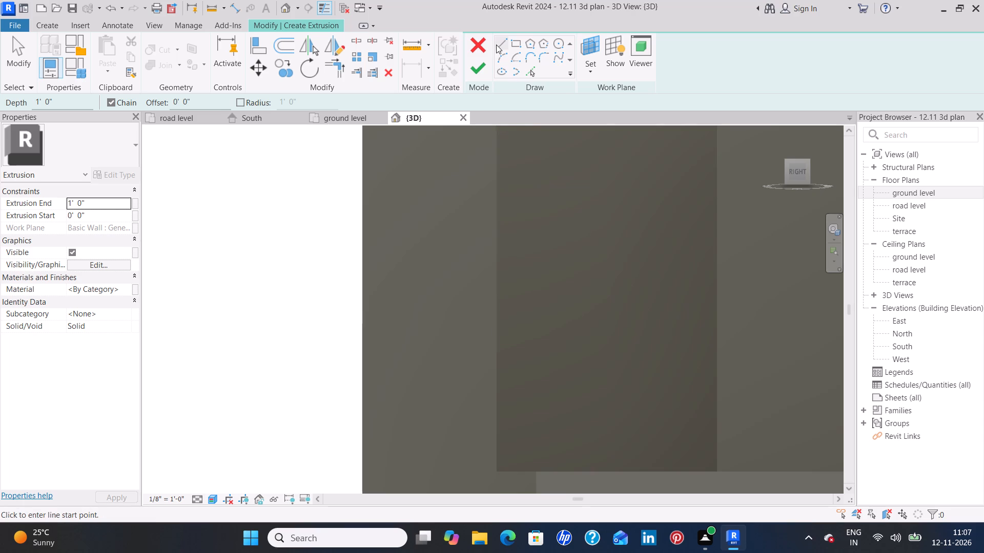
Sketch the stepped profile's start from the wall edge: 1' horizontally outward, 6" down, and 1' horizontally outward.
{"action": "left_click", "coordinate": [499, 42]}
{"action": "left_click", "coordinate": [499, 322]}
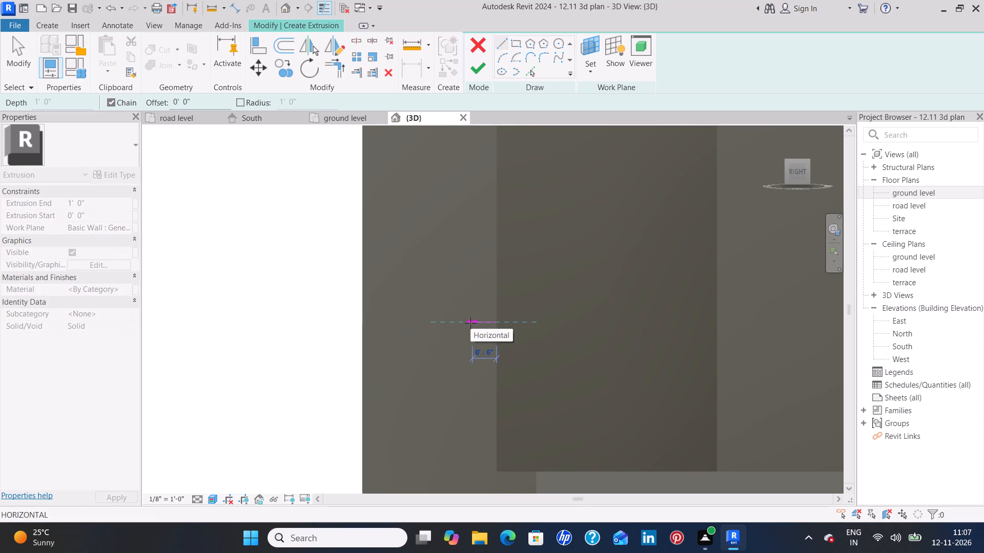
{"action": "key", "text": "1"}
{"action": "key", "text": "apostrophe"}
{"action": "key", "text": "Return"}
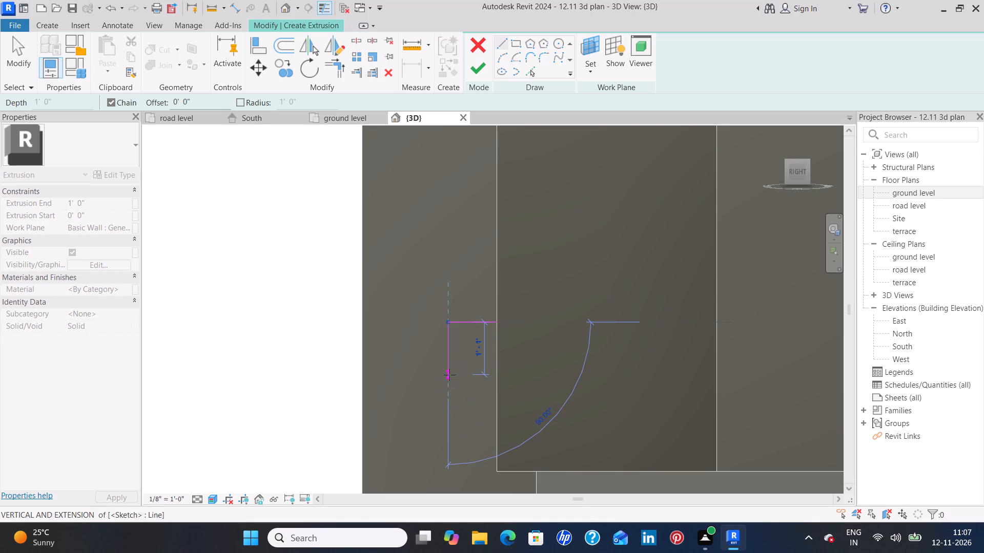
{"action": "key", "text": "6"}
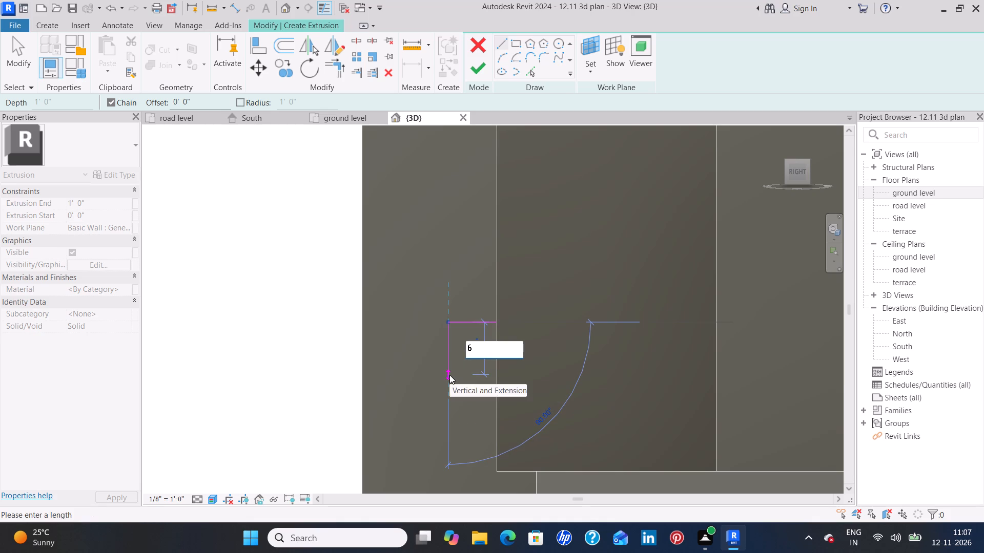
{"action": "key", "text": "shift+quotedbl"}
{"action": "key", "text": "Return"}
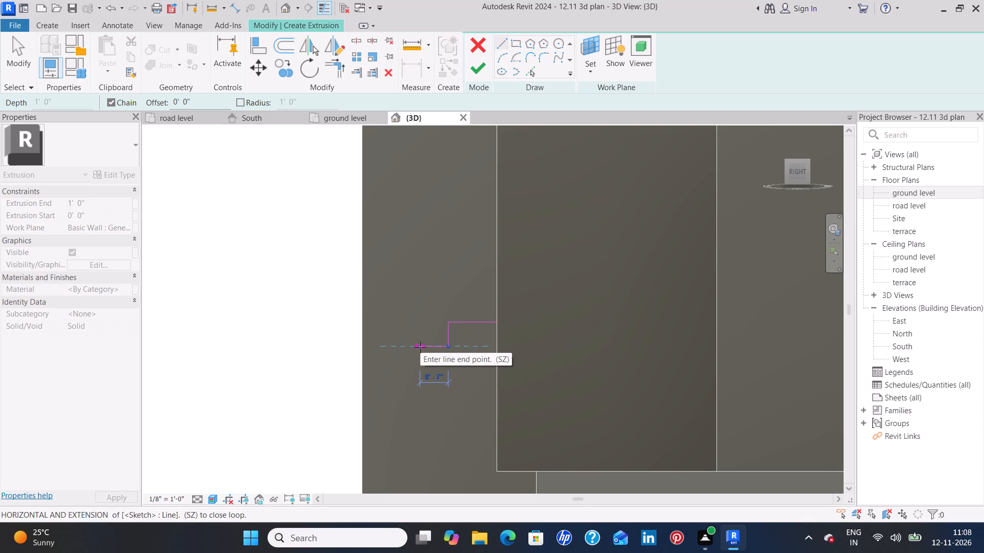
{"action": "key", "text": "1"}
{"action": "key", "text": "apostrophe"}
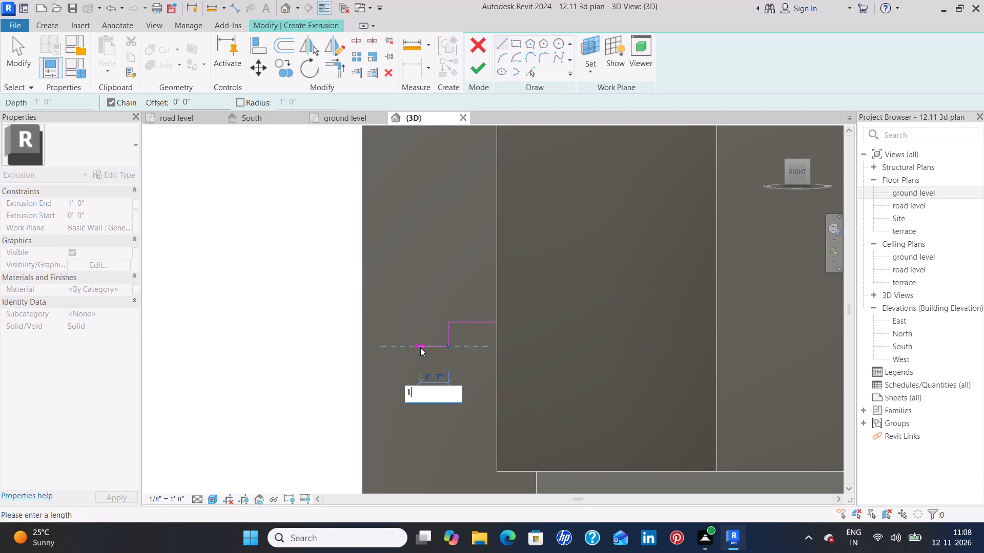
{"action": "key", "text": "Return"}
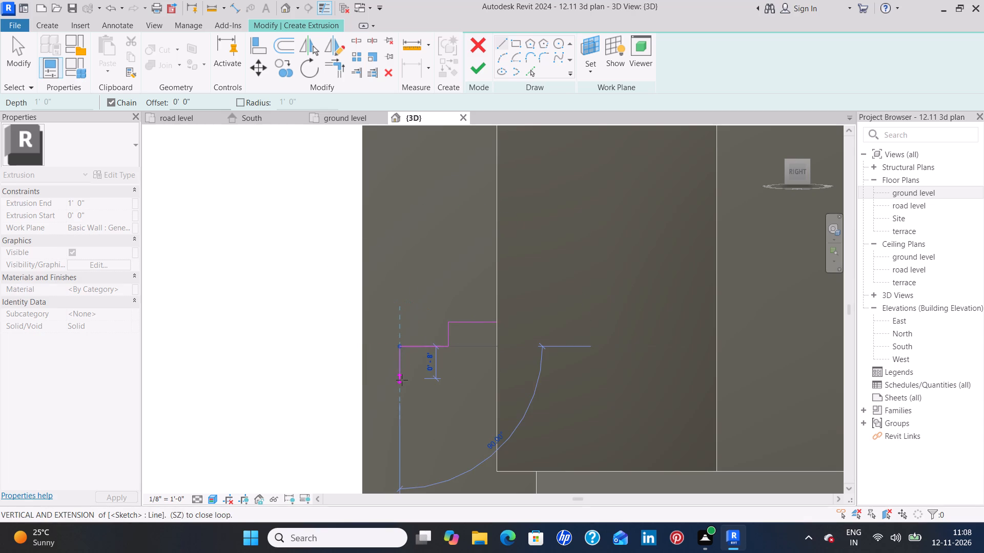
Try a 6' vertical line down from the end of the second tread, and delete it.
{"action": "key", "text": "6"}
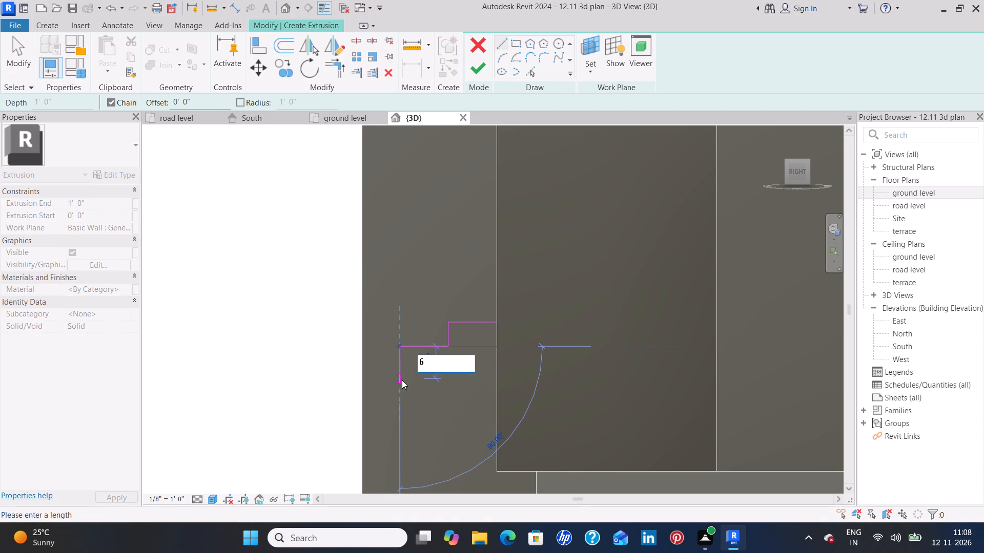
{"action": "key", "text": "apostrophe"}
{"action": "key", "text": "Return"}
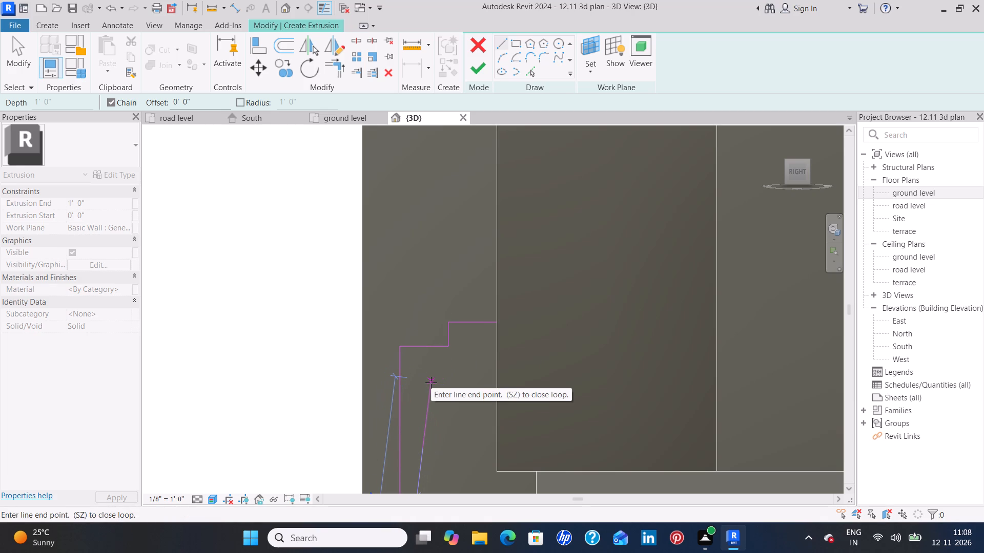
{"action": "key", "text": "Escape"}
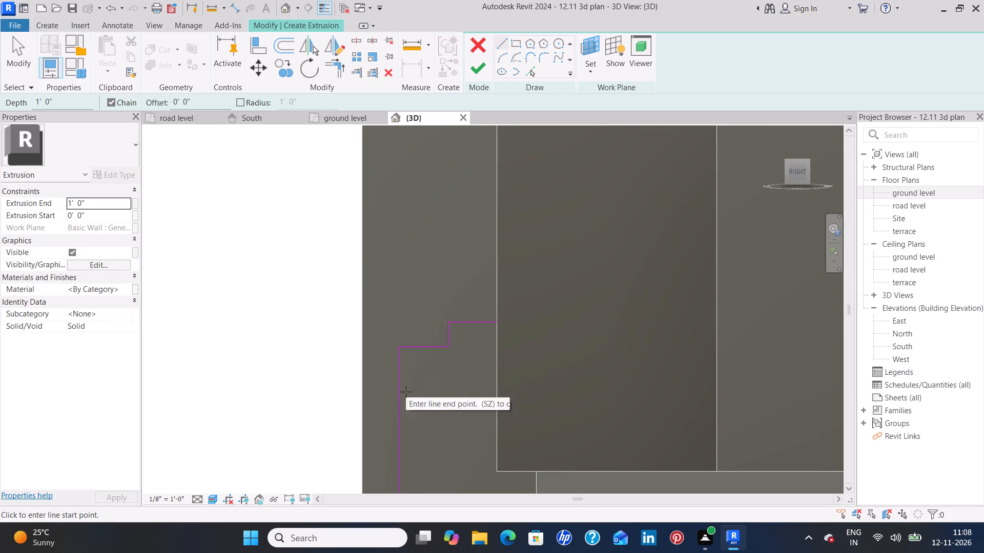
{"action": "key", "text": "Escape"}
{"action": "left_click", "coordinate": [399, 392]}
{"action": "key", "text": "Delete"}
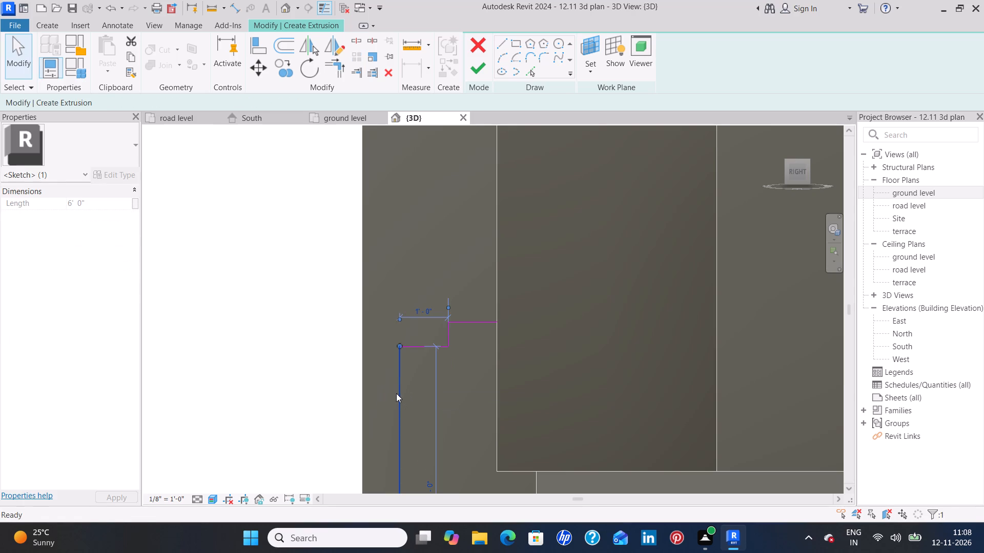
Continue the profile with a 6" riser down from the second tread and a horizontal line about 9 1/4" to the wall's outer edge.
{"action": "left_click", "coordinate": [499, 49]}
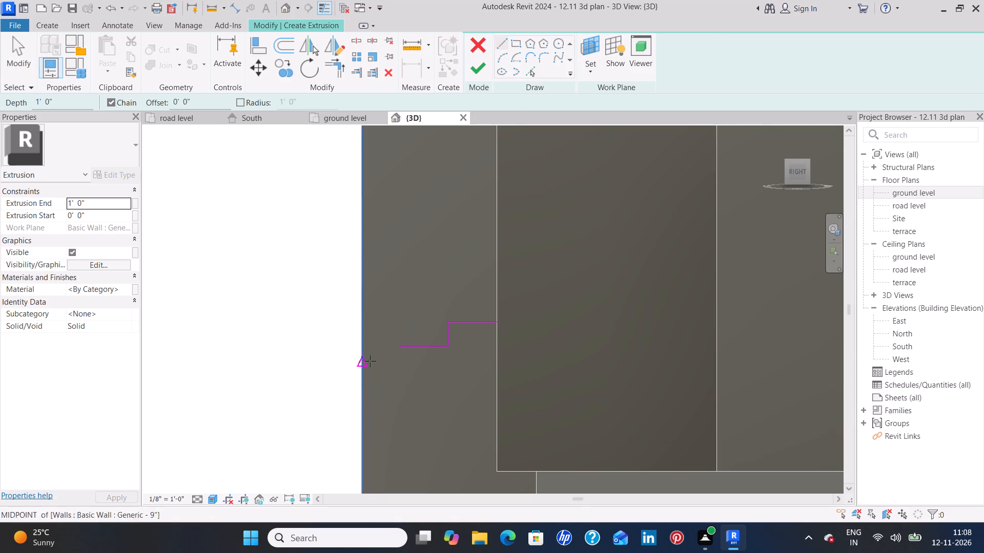
{"action": "left_click", "coordinate": [400, 347]}
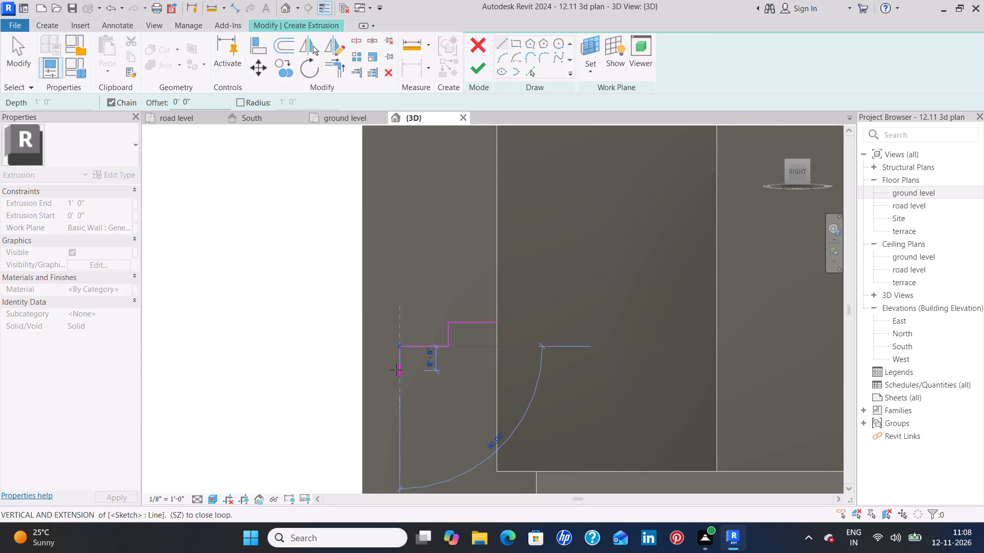
{"action": "key", "text": "6"}
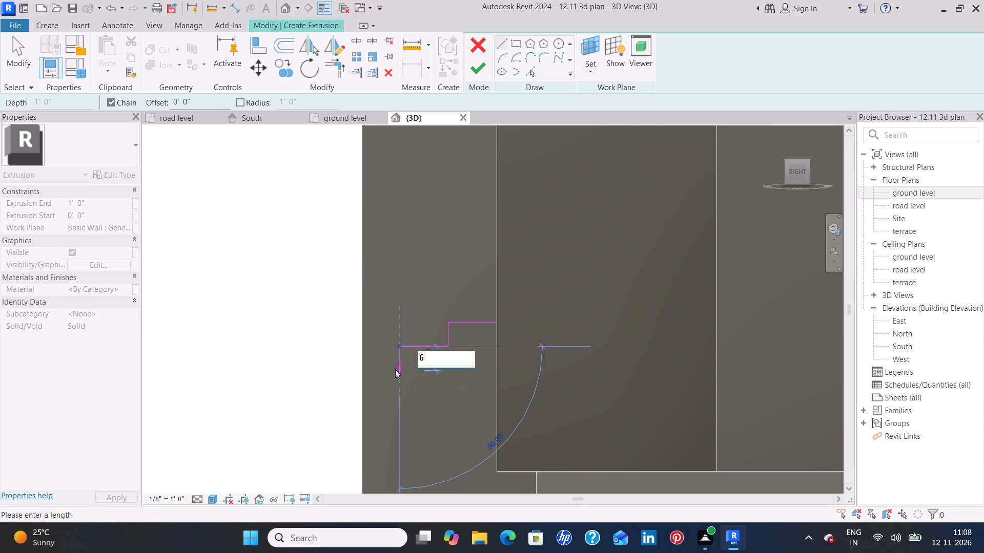
{"action": "key", "text": "shift+quotedbl"}
{"action": "key", "text": "Return"}
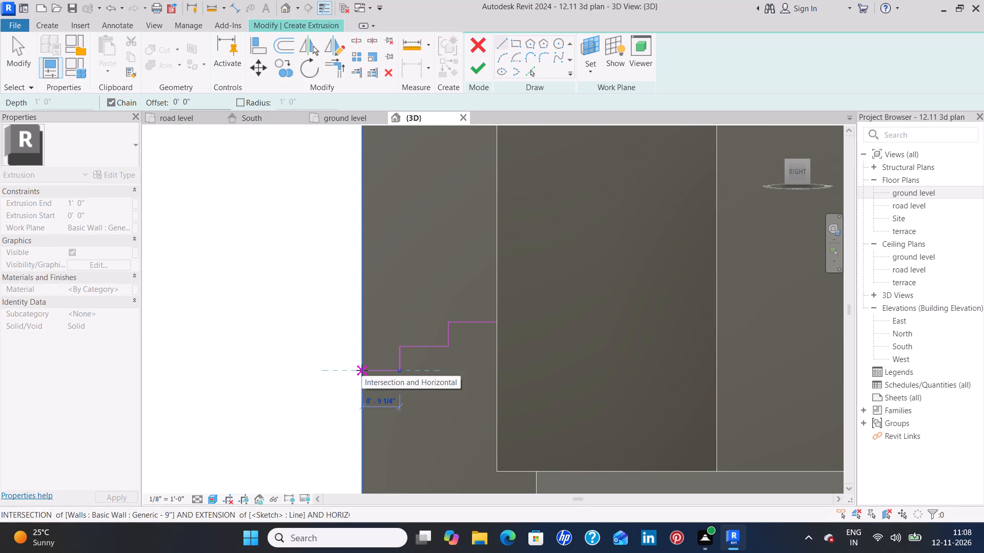
{"action": "left_click", "coordinate": [362, 370]}
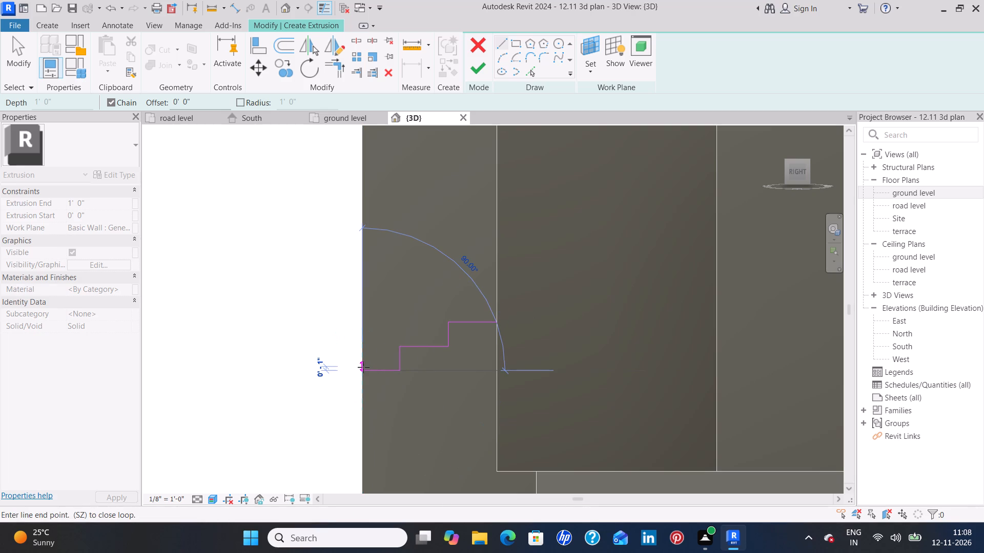
Delete the short lowest tread line that ends at the wall's outer edge and redraw it as a 1' horizontal line.
{"action": "key", "text": "Escape"}
{"action": "key", "text": "Escape"}
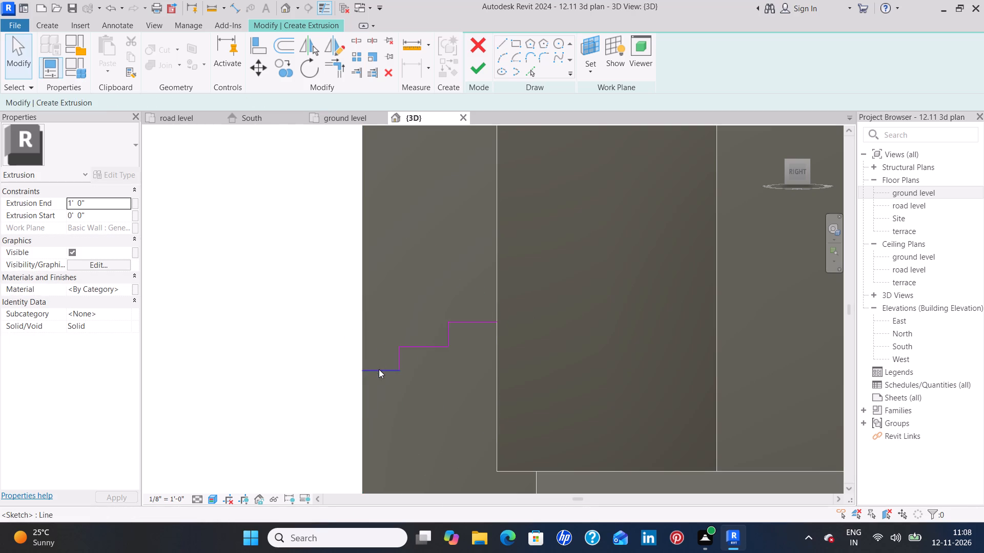
{"action": "left_click", "coordinate": [380, 369]}
{"action": "key", "text": "Delete"}
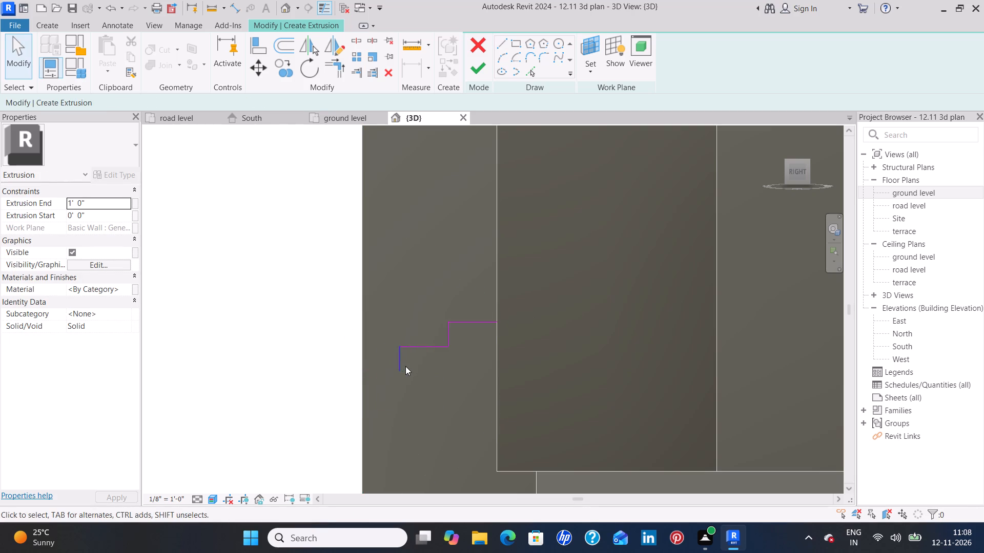
{"action": "left_click", "coordinate": [501, 44]}
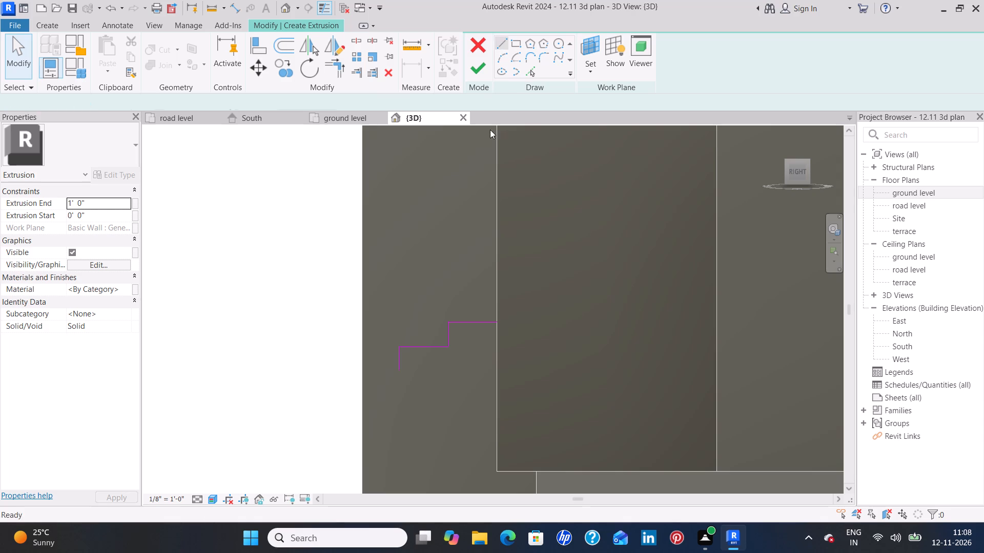
{"action": "left_click", "coordinate": [399, 371]}
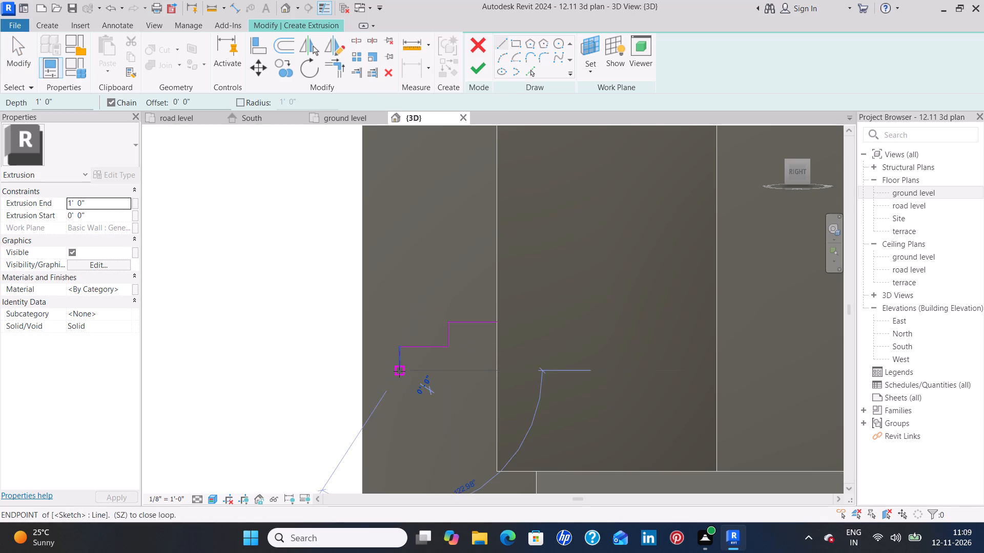
{"action": "key", "text": "1"}
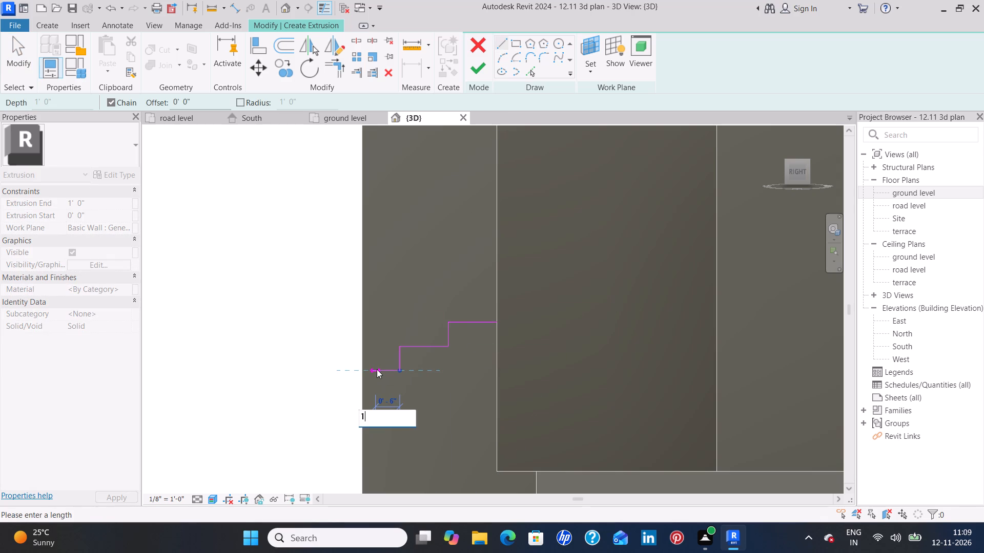
{"action": "key", "text": "apostrophe"}
{"action": "key", "text": "Return"}
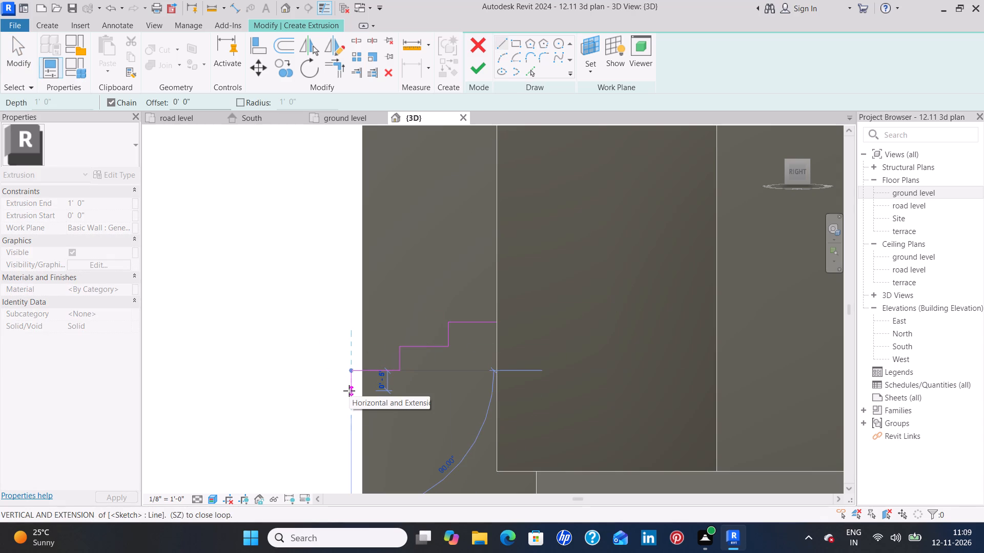
Close the stepped profile with a 6" riser down, a 3' base line back to the recess edge, and a vertical line up to the top tread.
{"action": "key", "text": "6"}
{"action": "key", "text": "shift+quotedbl"}
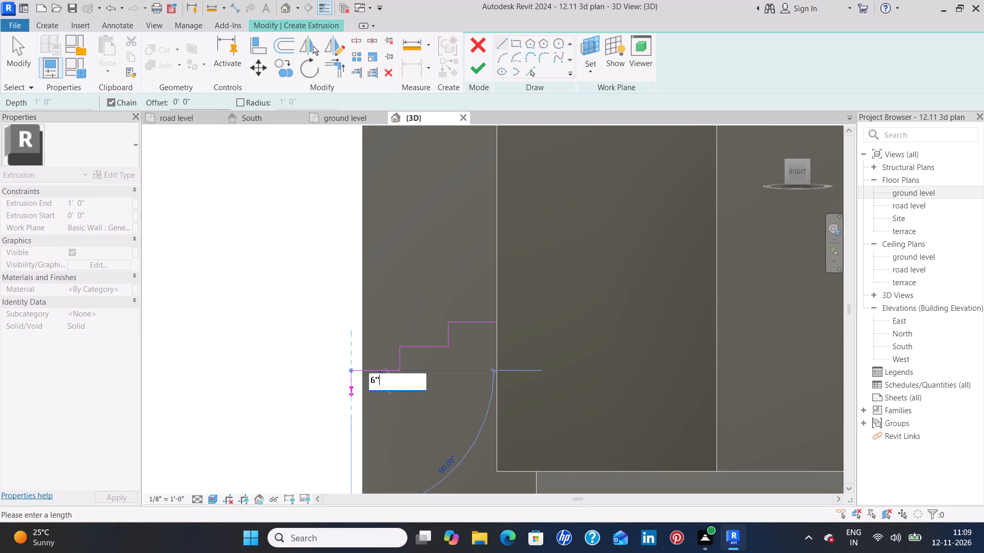
{"action": "key", "text": "Return"}
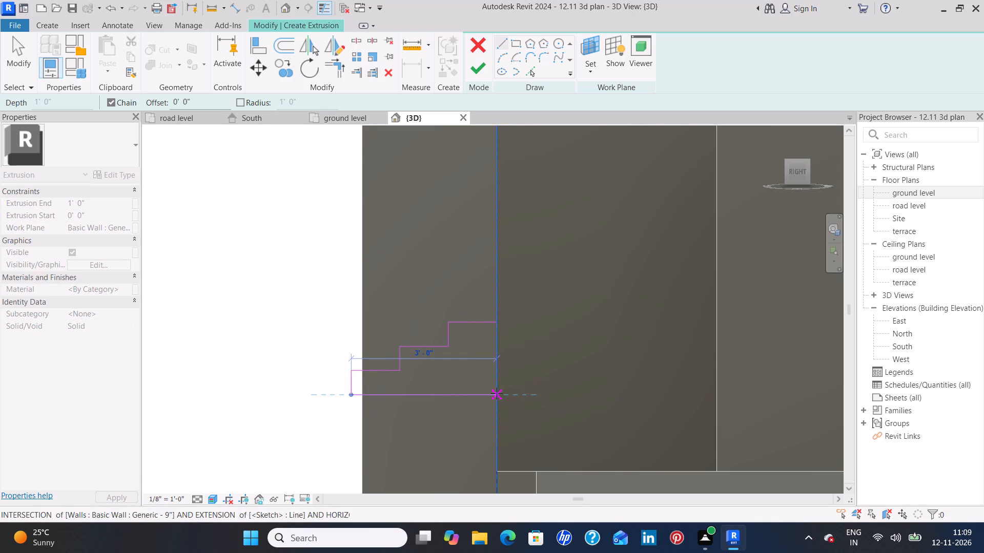
{"action": "left_click", "coordinate": [497, 394]}
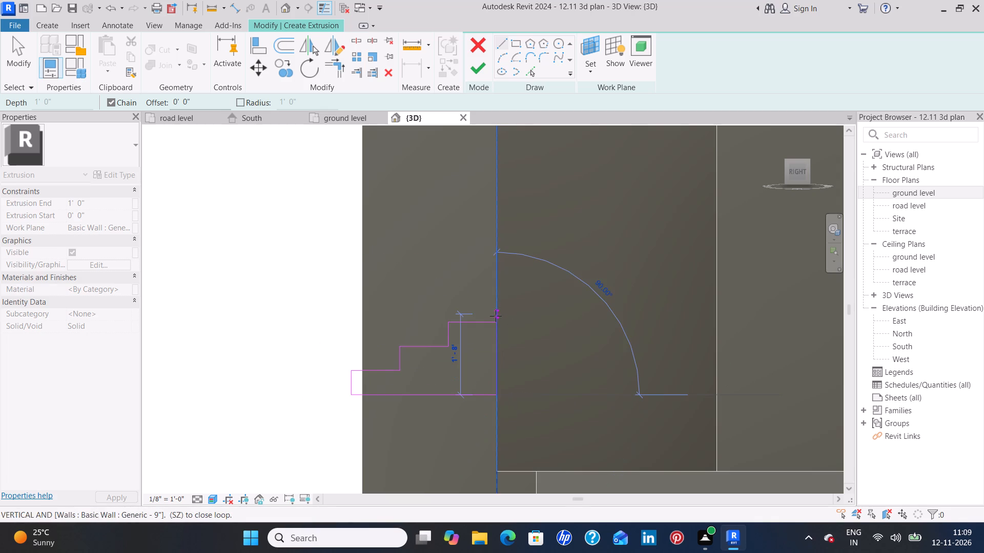
{"action": "left_click", "coordinate": [495, 322]}
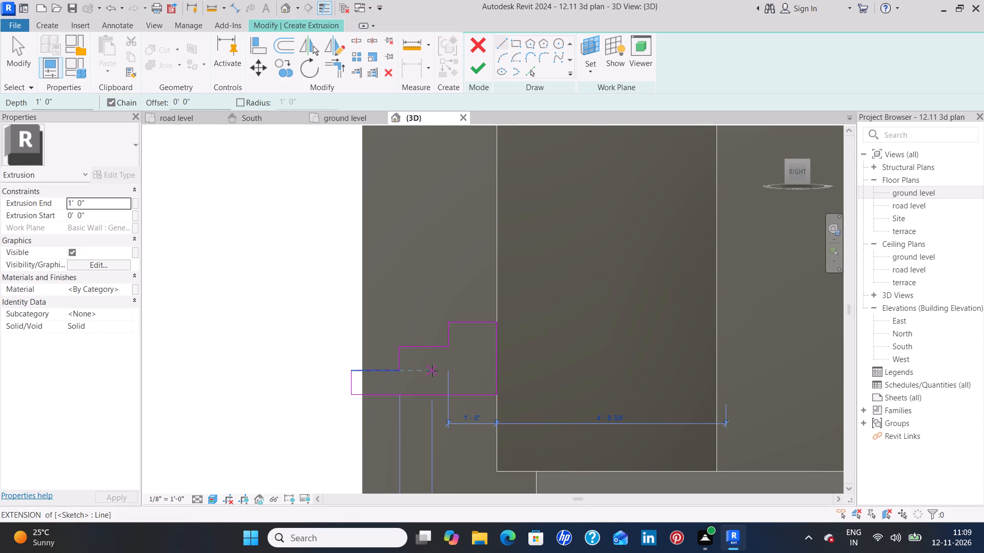
{"action": "key", "text": "Escape"}
{"action": "key", "text": "Escape"}
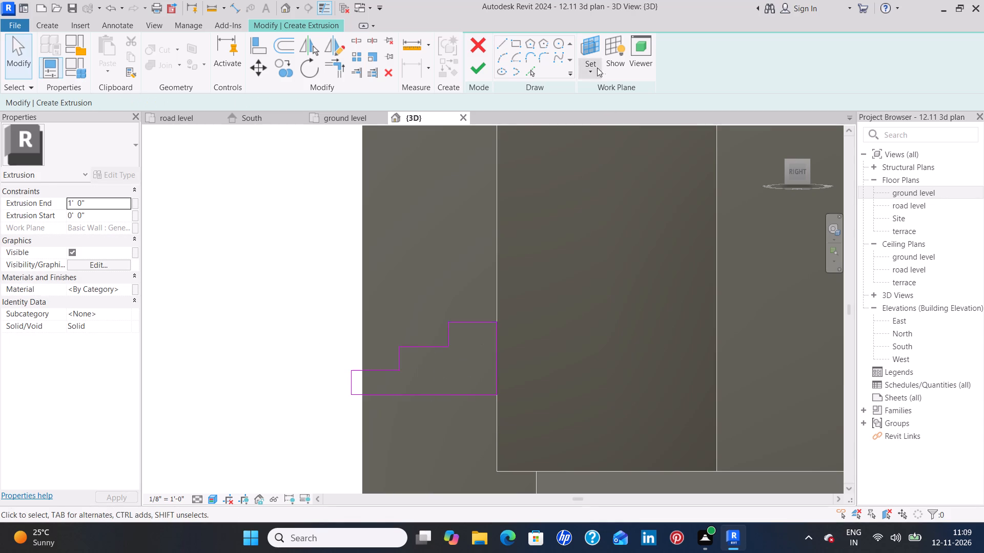
Finish the stepped sketch as a 1' deep extrusion and complete the in-place casework model.
{"action": "left_click", "coordinate": [484, 70]}
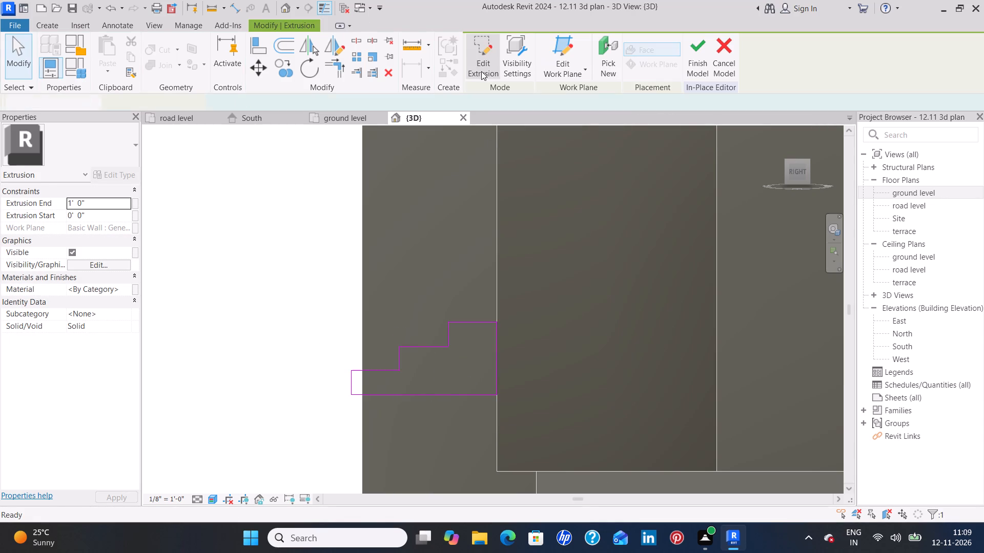
{"action": "left_click", "coordinate": [699, 55]}
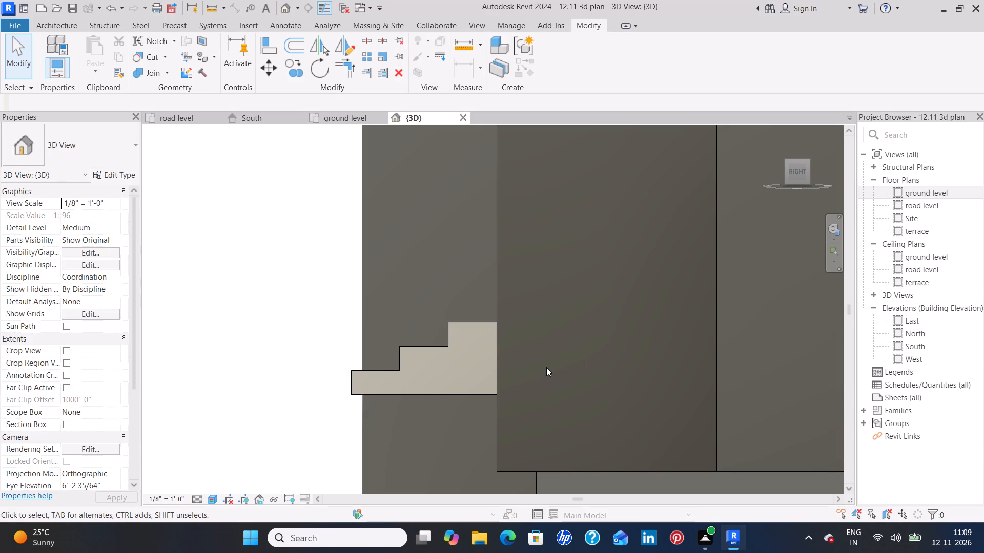
Select the stepped casework beside the wall and nudge it down to an elevation of -4' 8".
{"action": "middle_click_drag", "start_coordinate": [546, 367], "coordinate": [599, 370], "text": "shift"}
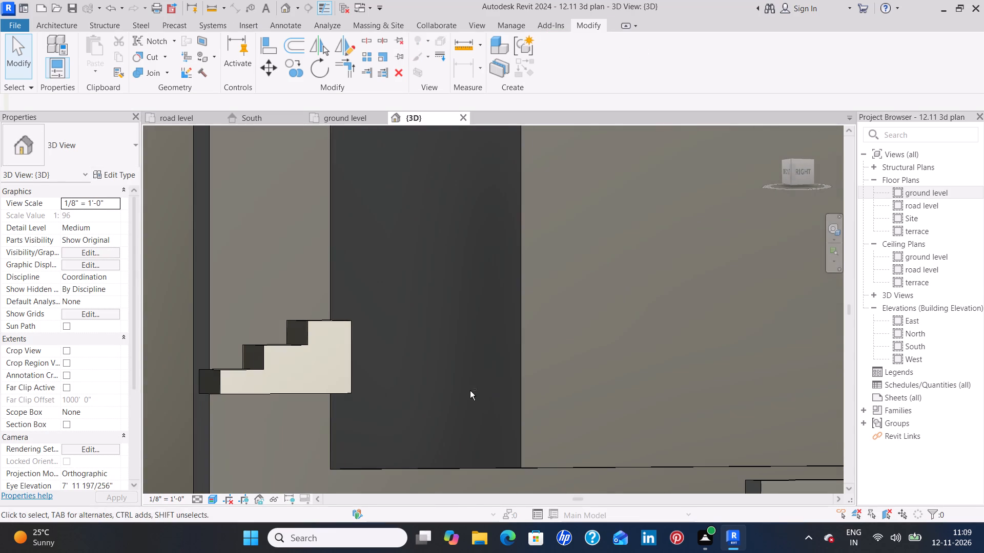
{"action": "middle_click_drag", "start_coordinate": [470, 391], "coordinate": [577, 382], "text": "shift"}
{"action": "middle_click_drag", "start_coordinate": [577, 383], "coordinate": [618, 381], "text": "shift"}
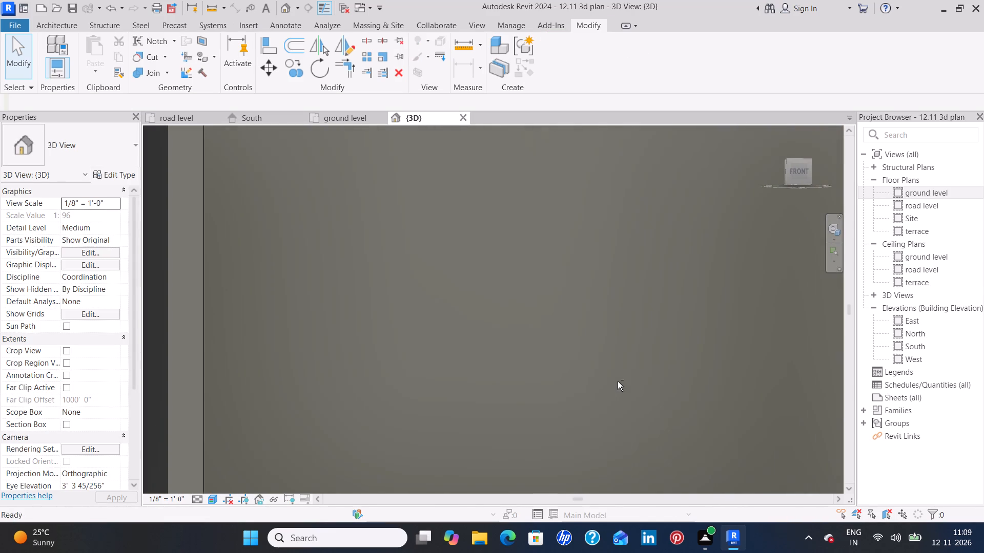
{"action": "middle_click_drag", "start_coordinate": [618, 381], "coordinate": [552, 395]}
{"action": "scroll", "coordinate": [516, 383], "scroll_direction": "down", "scroll_amount": 6}
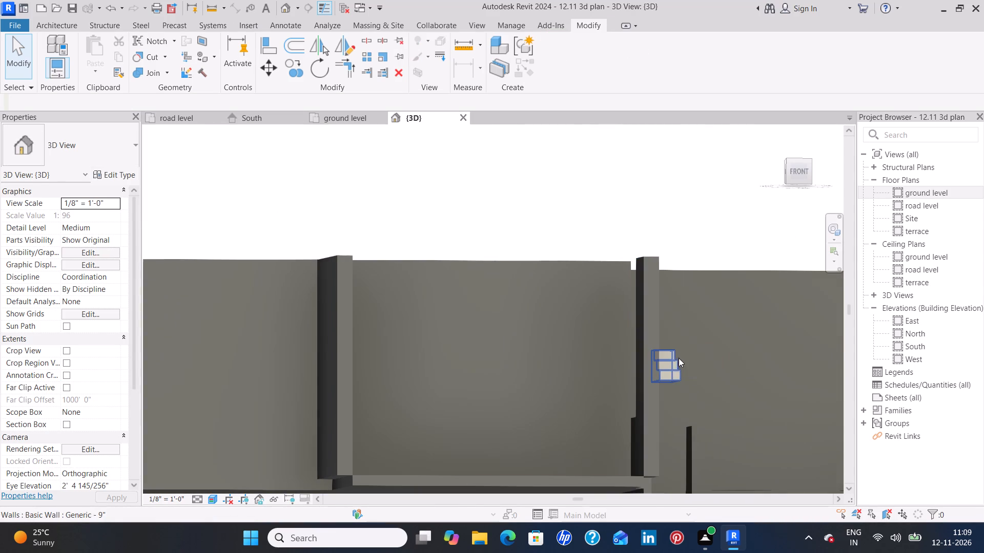
{"action": "left_click", "coordinate": [670, 370]}
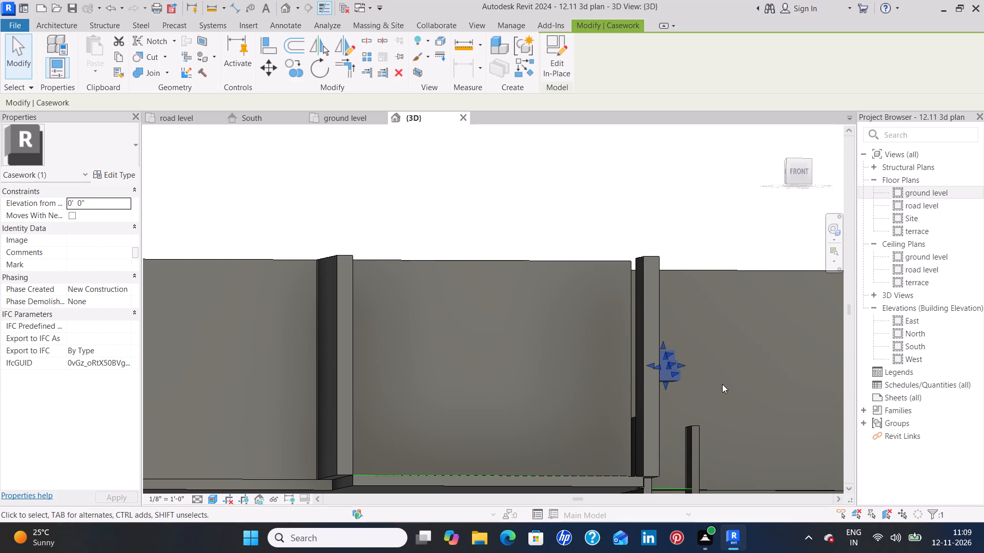
{"action": "key", "text": "Down"}
{"action": "key", "text": "Down"}
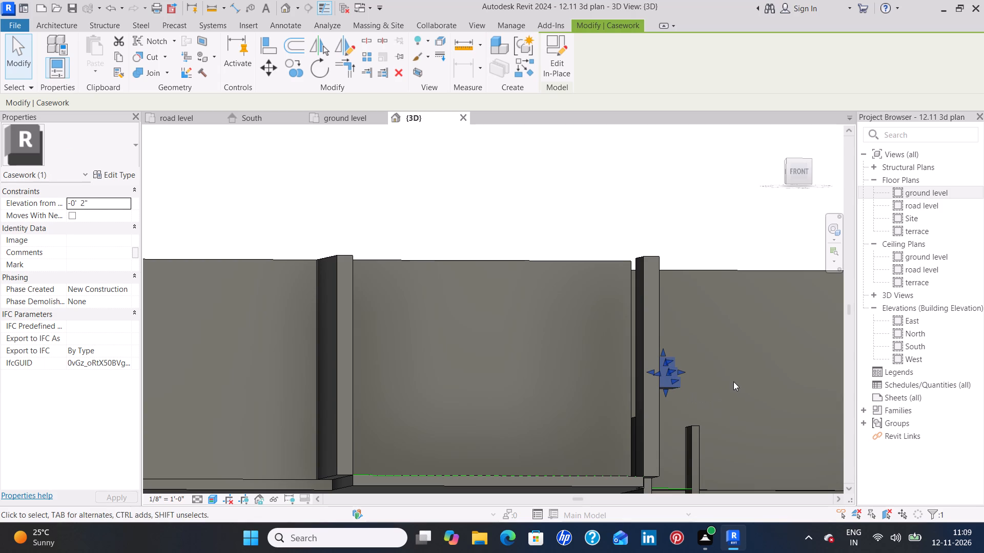
{"action": "key", "text": "Down"}
{"action": "key", "text": "Down"}
{"action": "key", "text": "Down"}
{"action": "key", "text": "Down"}
{"action": "key", "text": "Down"}
{"action": "key", "text": "Down"}
{"action": "key", "text": "Down"}
{"action": "key", "text": "Down"}
{"action": "key", "text": "Down"}
{"action": "key", "text": "Down"}
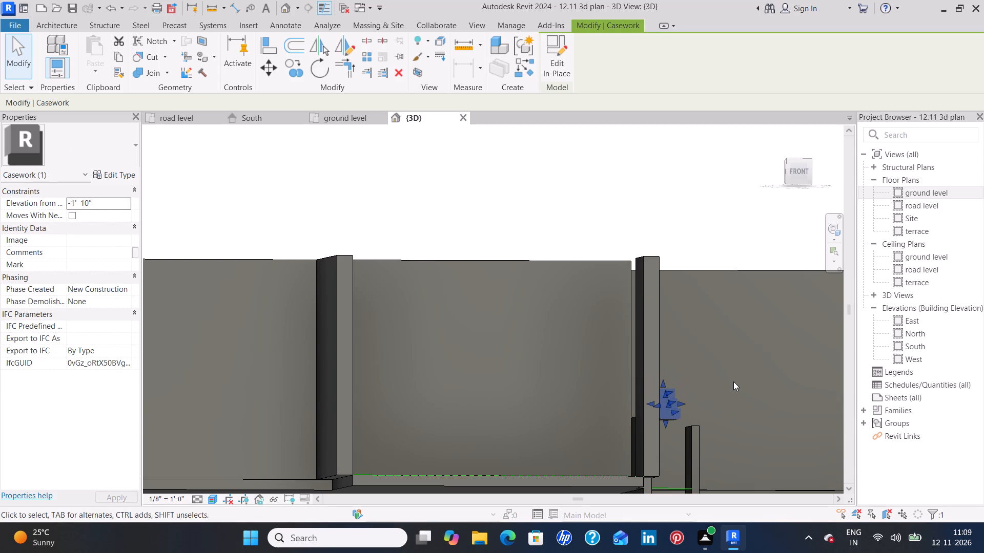
{"action": "key", "text": "Down"}
{"action": "key", "text": "Down"}
{"action": "key", "text": "Down"}
{"action": "key", "text": "Down"}
{"action": "key", "text": "Down"}
{"action": "key", "text": "Down"}
{"action": "key", "text": "Down"}
{"action": "key", "text": "Down"}
{"action": "key", "text": "Down"}
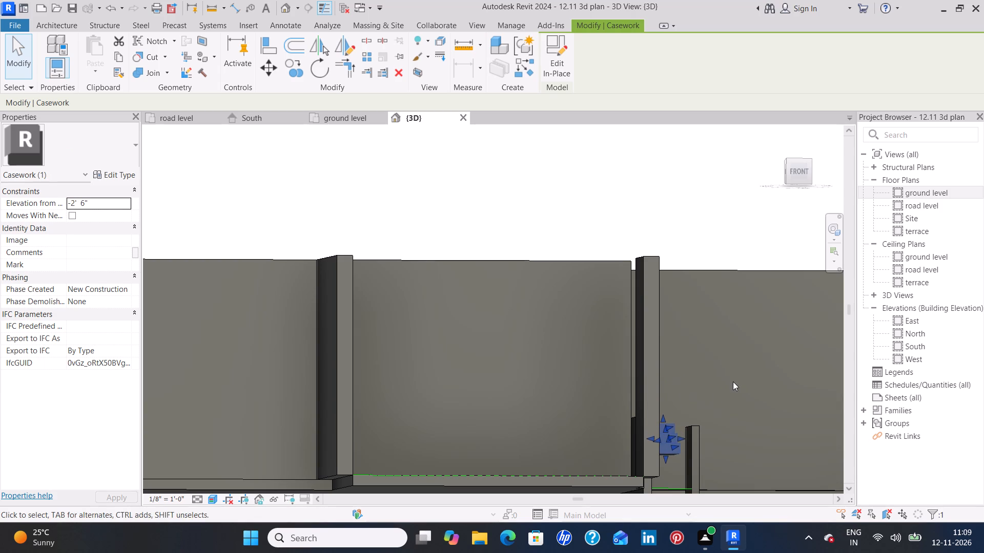
{"action": "key", "text": "Down"}
{"action": "key", "text": "Down"}
{"action": "key", "text": "Down"}
{"action": "key", "text": "Down"}
{"action": "key", "text": "Down"}
{"action": "key", "text": "Down"}
{"action": "key", "text": "Down"}
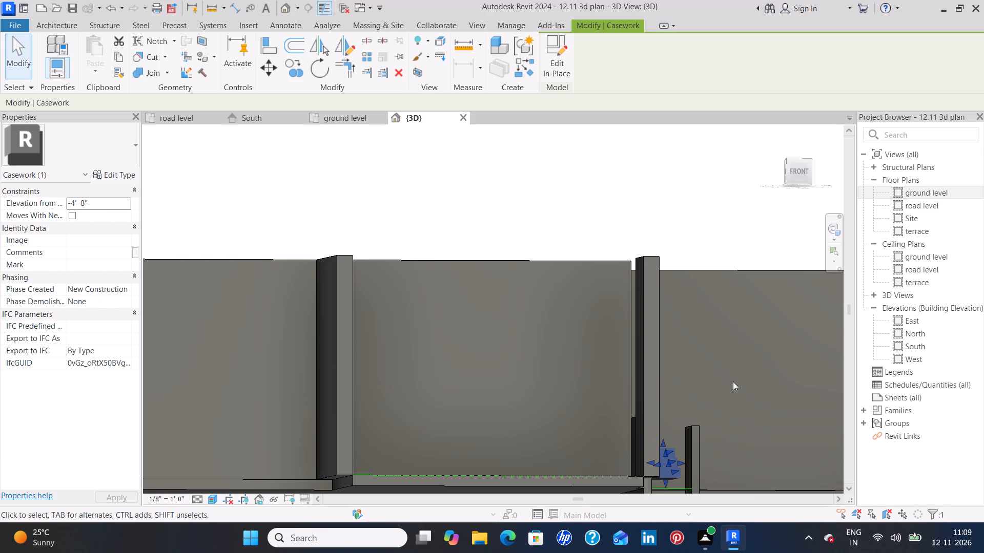
In the front view, nudge the stepped casework down until its top meets the floor slab's underside, at elevation -6' 7".
{"action": "left_click", "coordinate": [798, 168]}
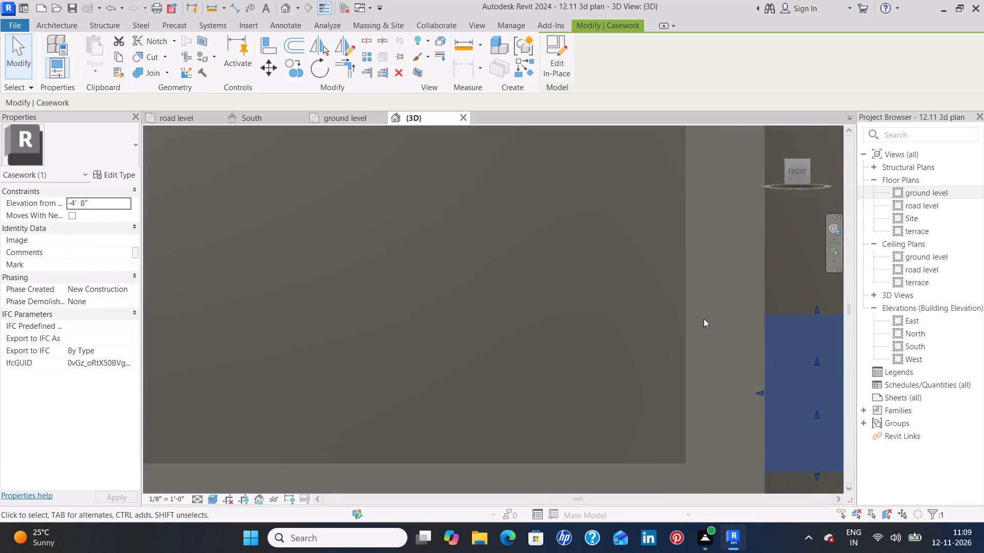
{"action": "scroll", "coordinate": [680, 312], "scroll_direction": "down", "scroll_amount": 1}
{"action": "middle_click_drag", "start_coordinate": [650, 317], "coordinate": [687, 266]}
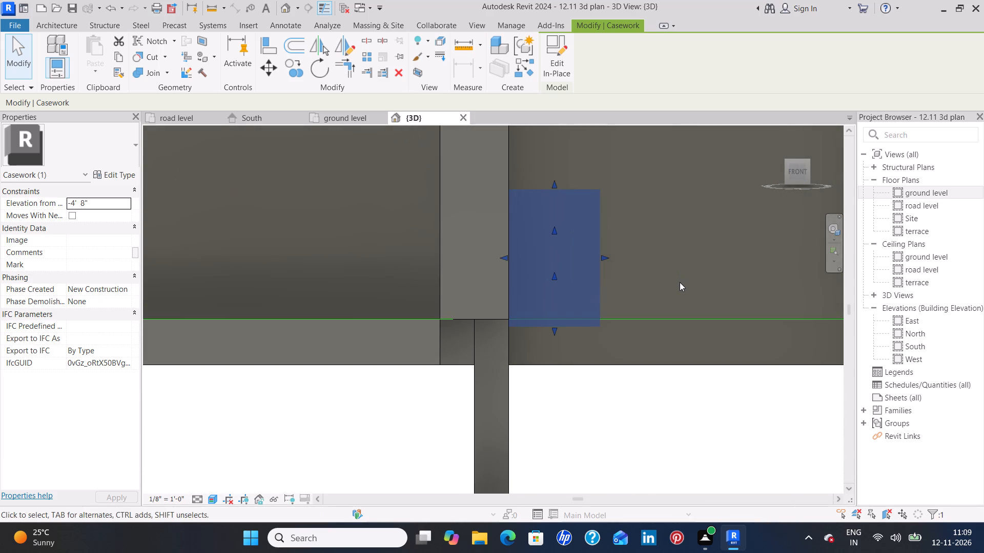
{"action": "key", "text": "Down"}
{"action": "key", "text": "Down"}
{"action": "key", "text": "Down"}
{"action": "key", "text": "Down"}
{"action": "key", "text": "Down"}
{"action": "key", "text": "Down"}
{"action": "key", "text": "Down"}
{"action": "key", "text": "Down"}
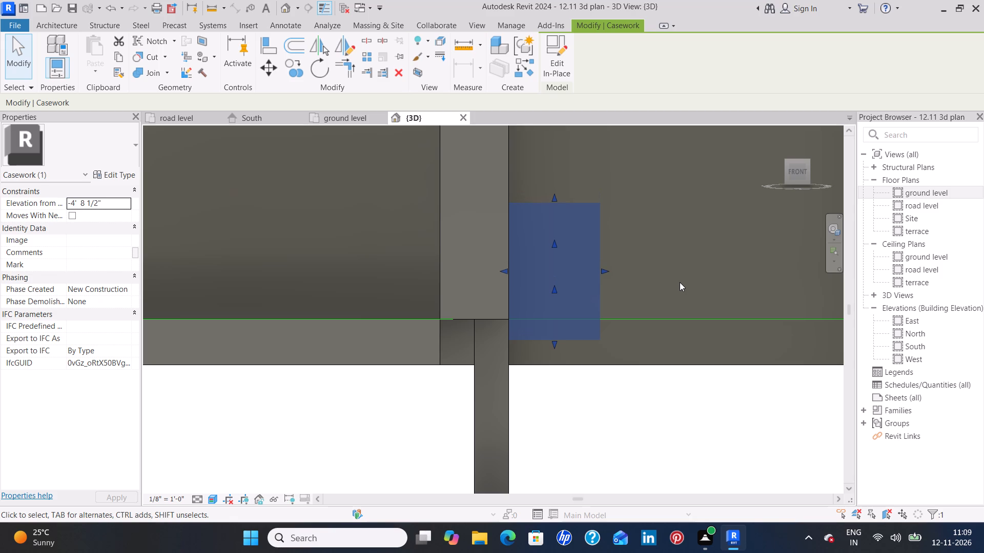
{"action": "key", "text": "Down"}
{"action": "key", "text": "Down"}
{"action": "key", "text": "Down"}
{"action": "key", "text": "Down"}
{"action": "key", "text": "Down"}
{"action": "key", "text": "Down"}
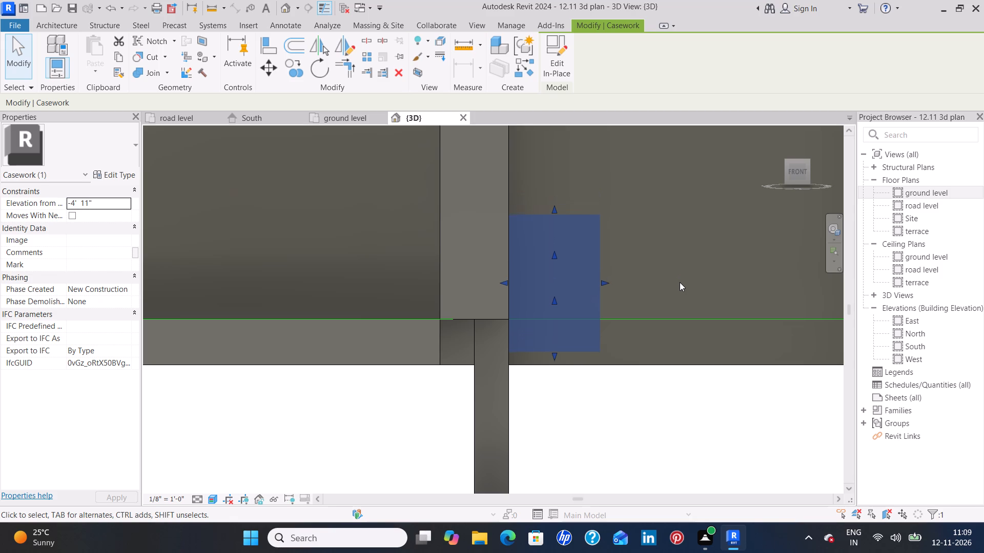
{"action": "key", "text": "Down"}
{"action": "key", "text": "Down"}
{"action": "key", "text": "Down"}
{"action": "key", "text": "Down"}
{"action": "key", "text": "Down"}
{"action": "key", "text": "Down"}
{"action": "key", "text": "Down"}
{"action": "key", "text": "Down"}
{"action": "key", "text": "Down"}
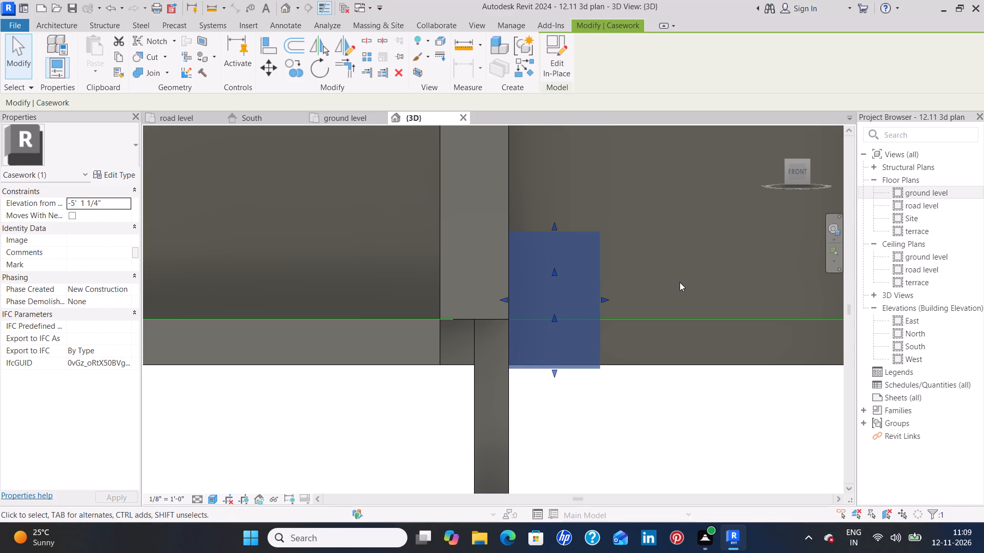
{"action": "key", "text": "Down"}
{"action": "key", "text": "Down"}
{"action": "key", "text": "Down"}
{"action": "key", "text": "Down"}
{"action": "key", "text": "Down"}
{"action": "key", "text": "Down"}
{"action": "key", "text": "Down"}
{"action": "key", "text": "Down"}
{"action": "key", "text": "Down"}
{"action": "key", "text": "Down"}
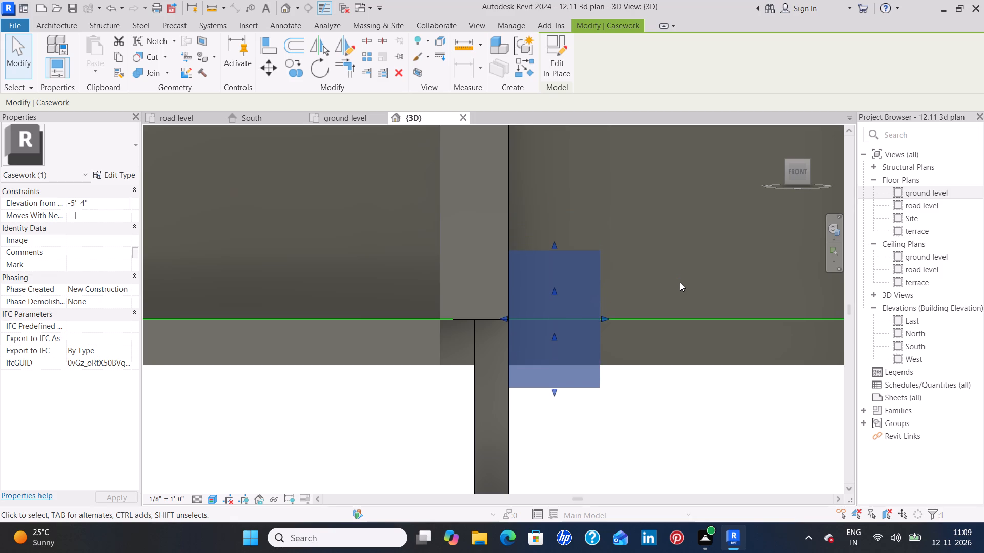
{"action": "key", "text": "Down"}
{"action": "key", "text": "Down"}
{"action": "key", "text": "Down"}
{"action": "key", "text": "Down"}
{"action": "key", "text": "Down"}
{"action": "key", "text": "Down"}
{"action": "key", "text": "Down"}
{"action": "key", "text": "Down"}
{"action": "key", "text": "Down"}
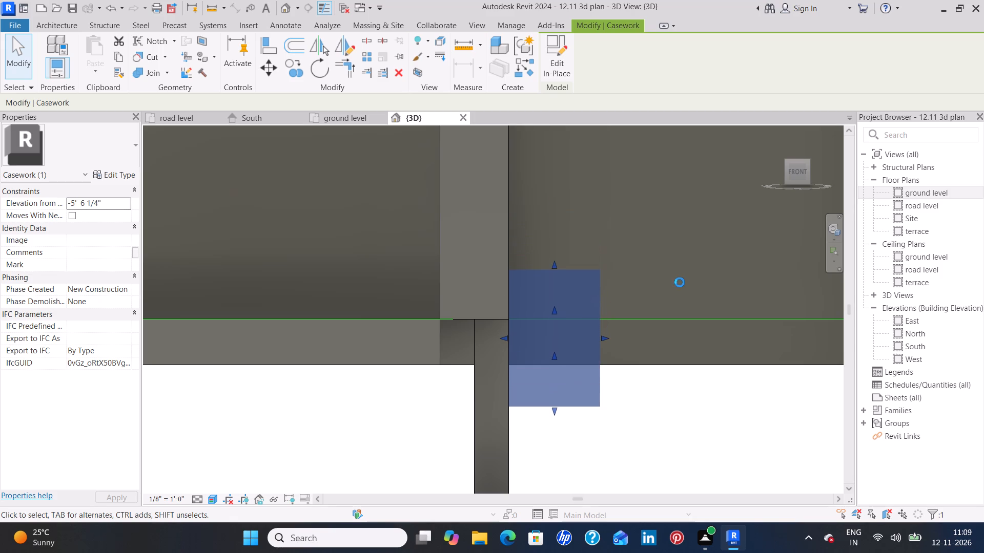
{"action": "key", "text": "Down"}
{"action": "key", "text": "Down"}
{"action": "key", "text": "Down"}
{"action": "key", "text": "Down"}
{"action": "key", "text": "Down"}
{"action": "key", "text": "Down"}
{"action": "key", "text": "Down"}
{"action": "key", "text": "Down"}
{"action": "key", "text": "Down"}
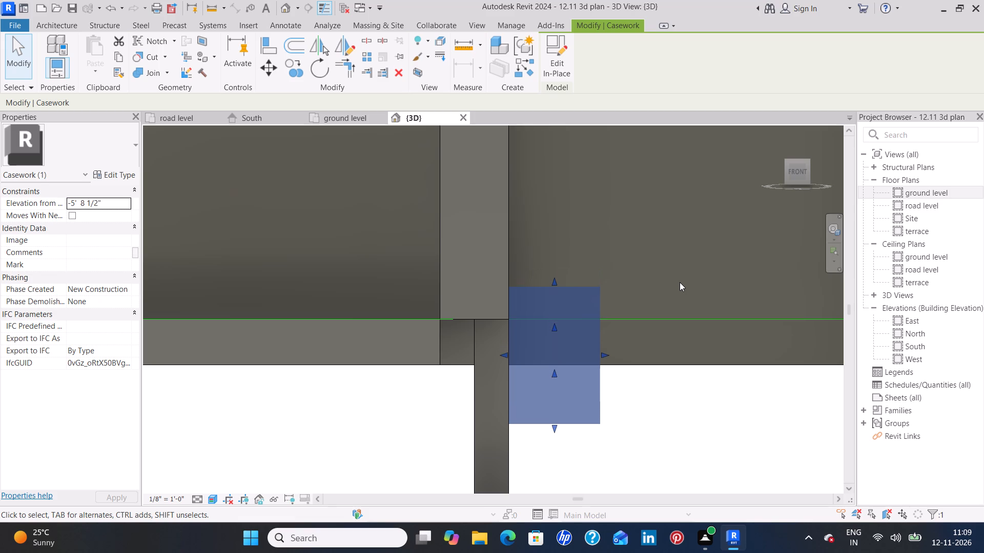
{"action": "key", "text": "Down"}
{"action": "key", "text": "Down"}
{"action": "key", "text": "Down"}
{"action": "key", "text": "Down"}
{"action": "key", "text": "Down"}
{"action": "key", "text": "Down"}
{"action": "key", "text": "Down"}
{"action": "key", "text": "Down"}
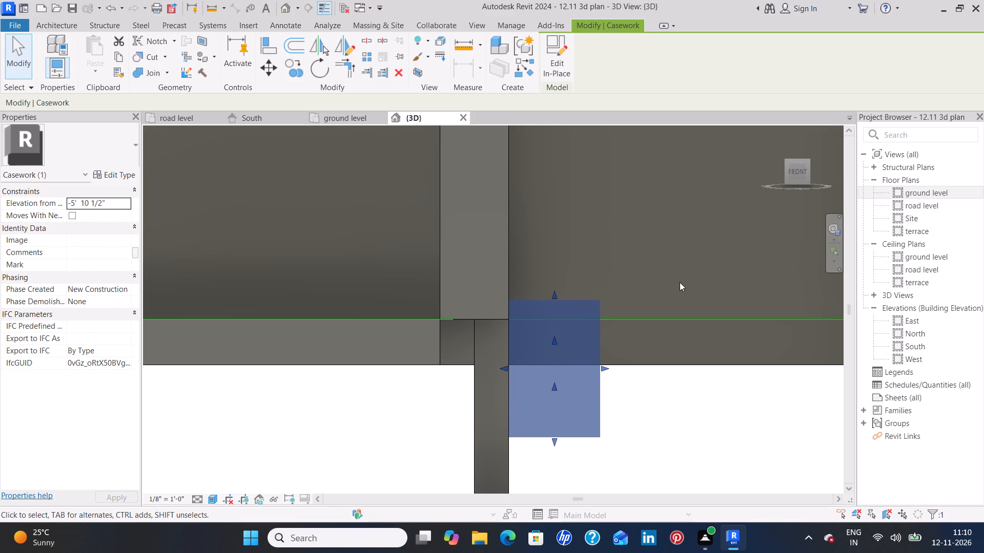
{"action": "key", "text": "Down"}
{"action": "key", "text": "Down"}
{"action": "key", "text": "Down"}
{"action": "key", "text": "Down"}
{"action": "key", "text": "Down"}
{"action": "key", "text": "Down"}
{"action": "key", "text": "Down"}
{"action": "key", "text": "Down"}
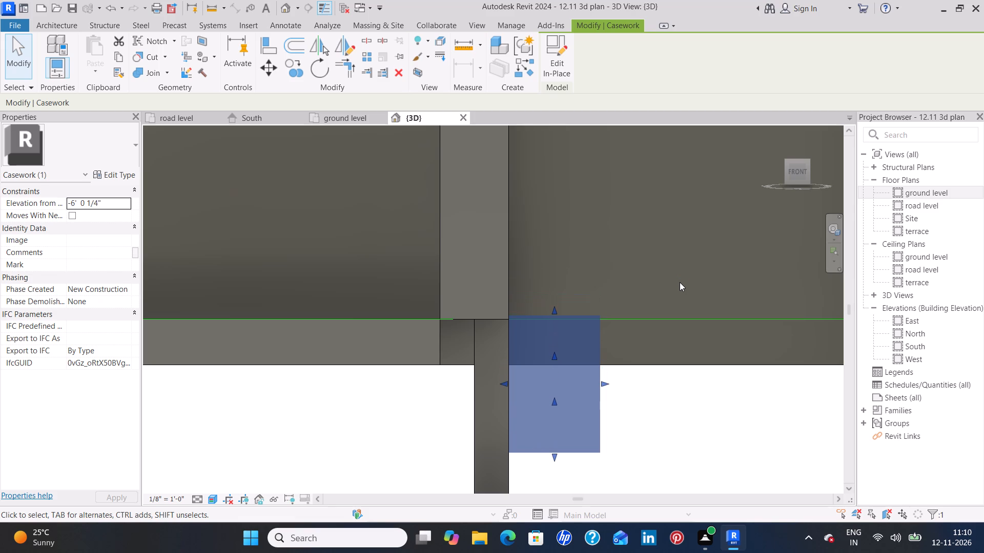
{"action": "key", "text": "Down"}
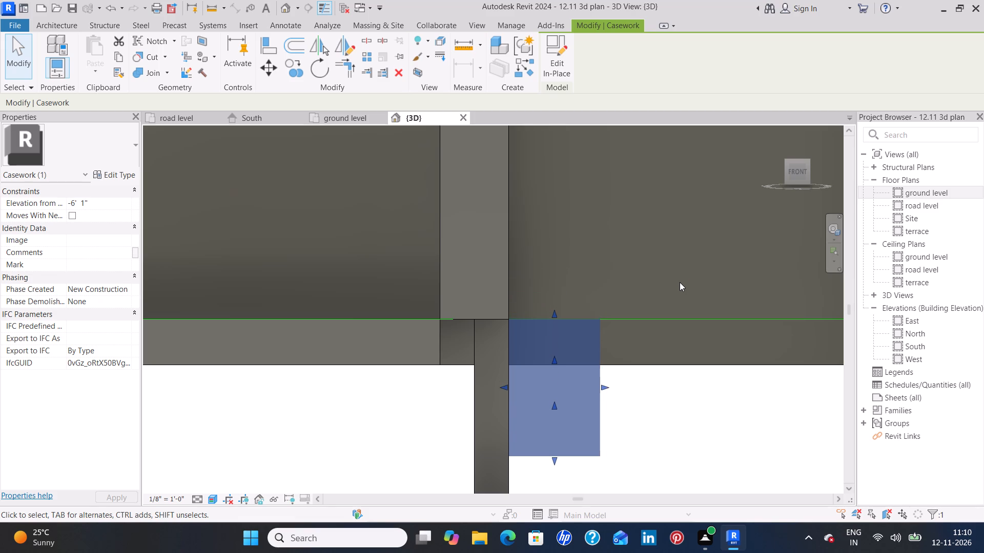
{"action": "key", "text": "Down"}
{"action": "key", "text": "Down"}
{"action": "key", "text": "Down"}
{"action": "key", "text": "Down"}
{"action": "key", "text": "Down"}
{"action": "key", "text": "Down"}
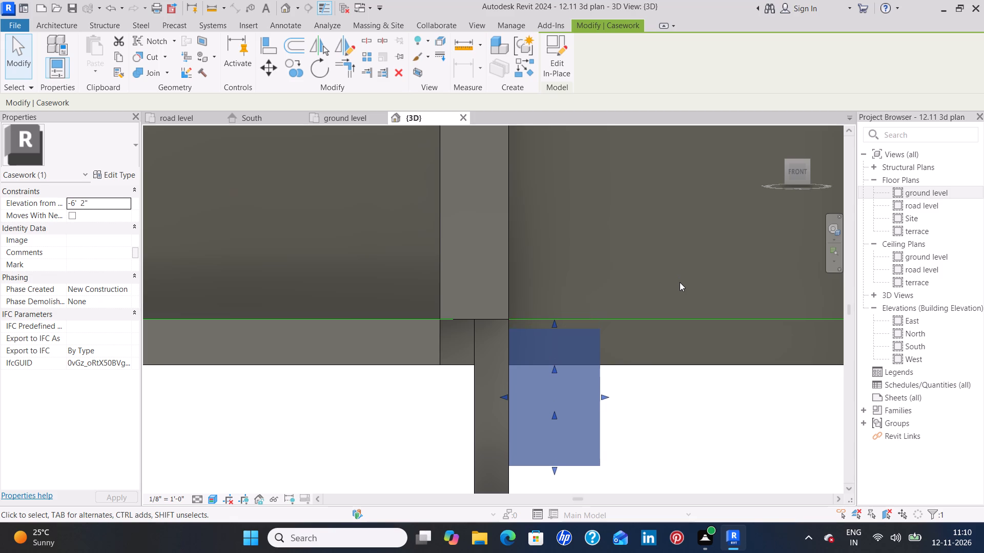
{"action": "key", "text": "Down"}
{"action": "key", "text": "Down"}
{"action": "key", "text": "Down"}
{"action": "key", "text": "Down"}
{"action": "key", "text": "Down"}
{"action": "key", "text": "Down"}
{"action": "key", "text": "Down"}
{"action": "key", "text": "Down"}
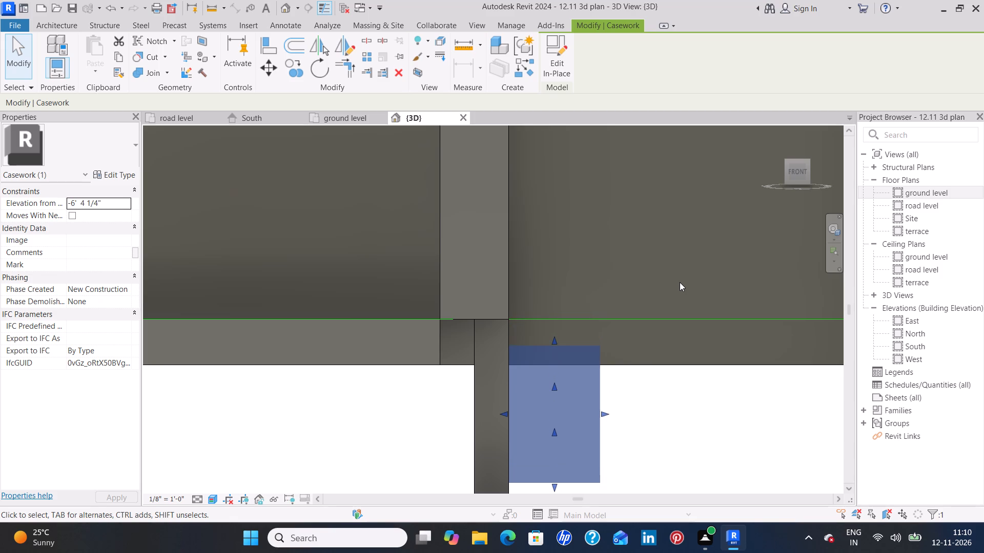
{"action": "key", "text": "Down"}
{"action": "key", "text": "Down"}
{"action": "key", "text": "Down"}
{"action": "key", "text": "Down"}
{"action": "key", "text": "Down"}
{"action": "key", "text": "Down"}
{"action": "key", "text": "Down"}
{"action": "key", "text": "Down"}
{"action": "key", "text": "Down"}
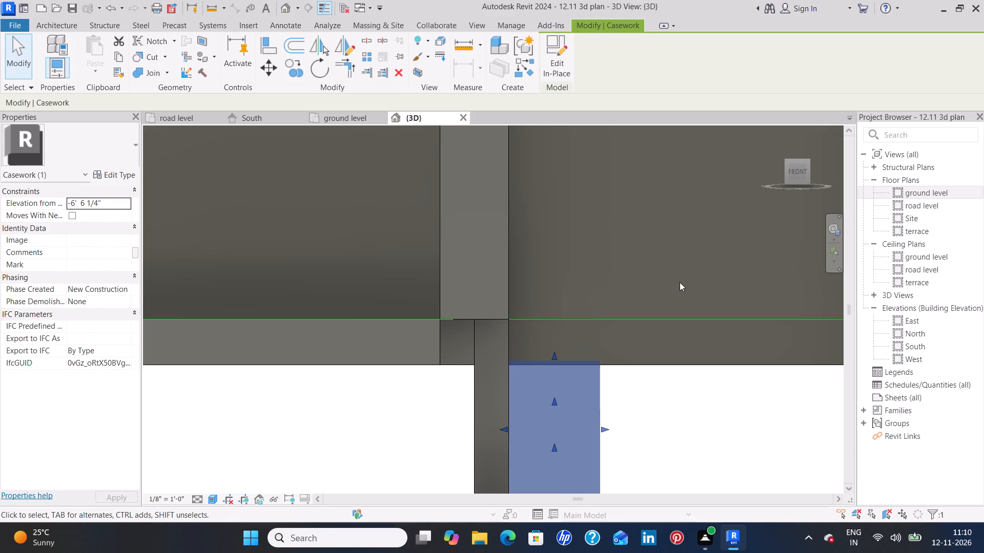
{"action": "key", "text": "Down"}
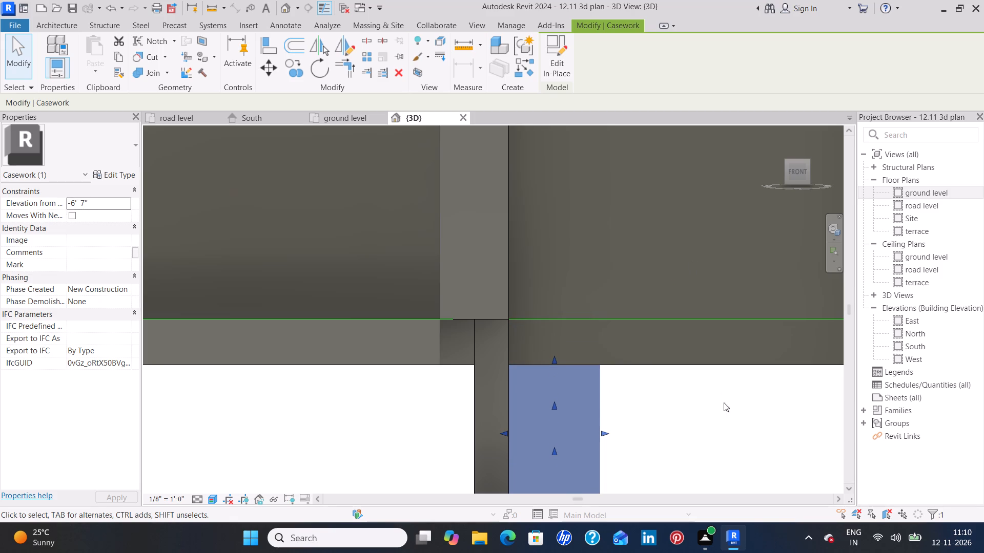
{"action": "left_click", "coordinate": [725, 422]}
Stretch the stepped casework beneath the recess slab and pull its other end back to the near wall's inner face.
{"action": "middle_click_drag", "start_coordinate": [719, 409], "coordinate": [727, 269]}
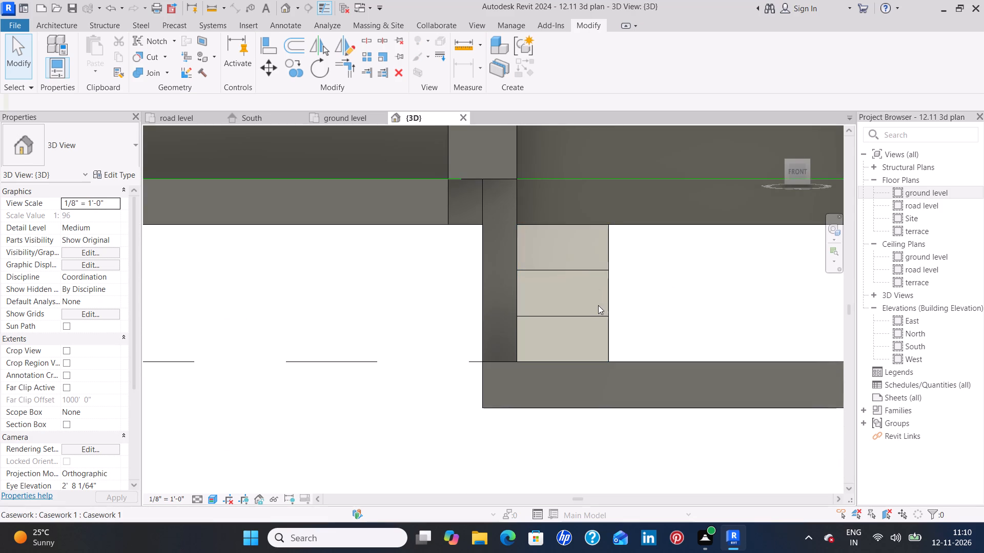
{"action": "left_click", "coordinate": [578, 269]}
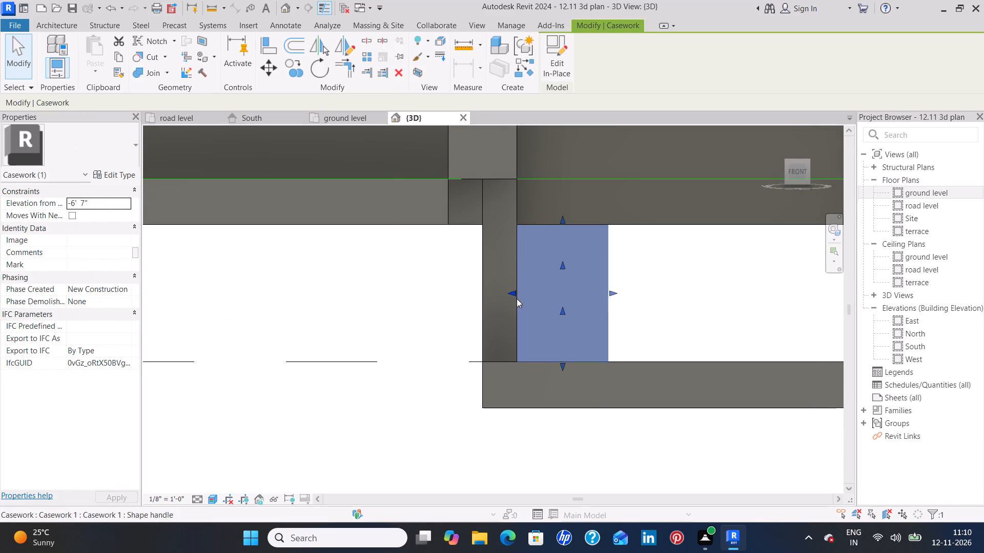
{"action": "left_click_drag", "start_coordinate": [512, 294], "coordinate": [209, 291]}
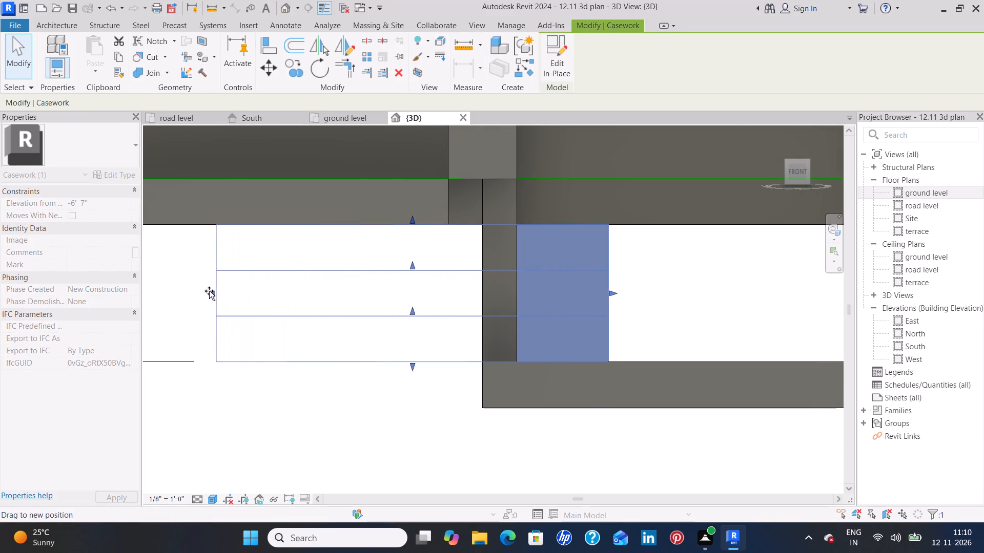
{"action": "left_click_drag", "start_coordinate": [209, 291], "coordinate": [194, 291]}
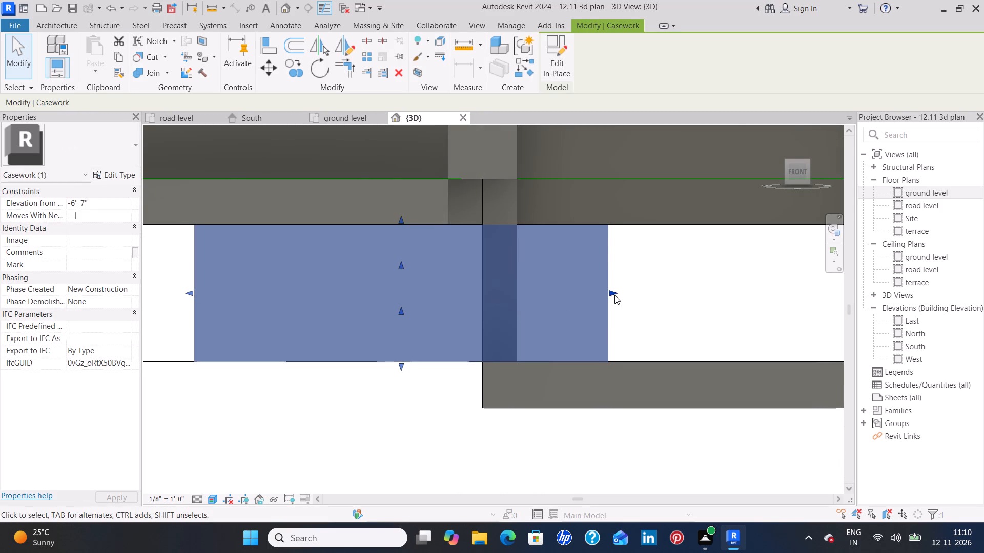
{"action": "left_click_drag", "start_coordinate": [612, 291], "coordinate": [449, 294]}
Extend the free end of the stepped casework to the opposite wall's inner face so it spans the full recess.
{"action": "middle_click_drag", "start_coordinate": [393, 308], "coordinate": [701, 317]}
{"action": "scroll", "coordinate": [701, 317], "scroll_direction": "down", "scroll_amount": 4}
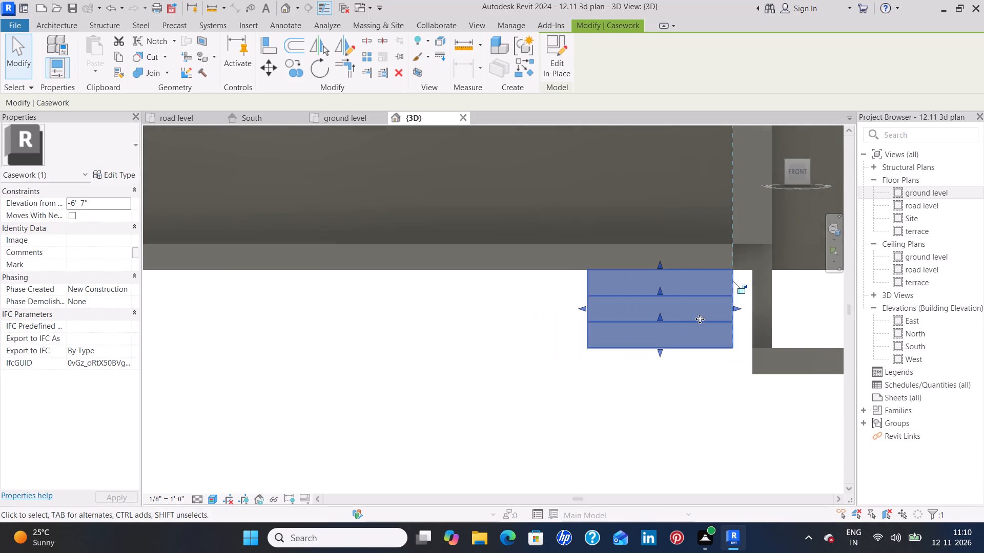
{"action": "scroll", "coordinate": [589, 320], "scroll_direction": "down", "scroll_amount": 5}
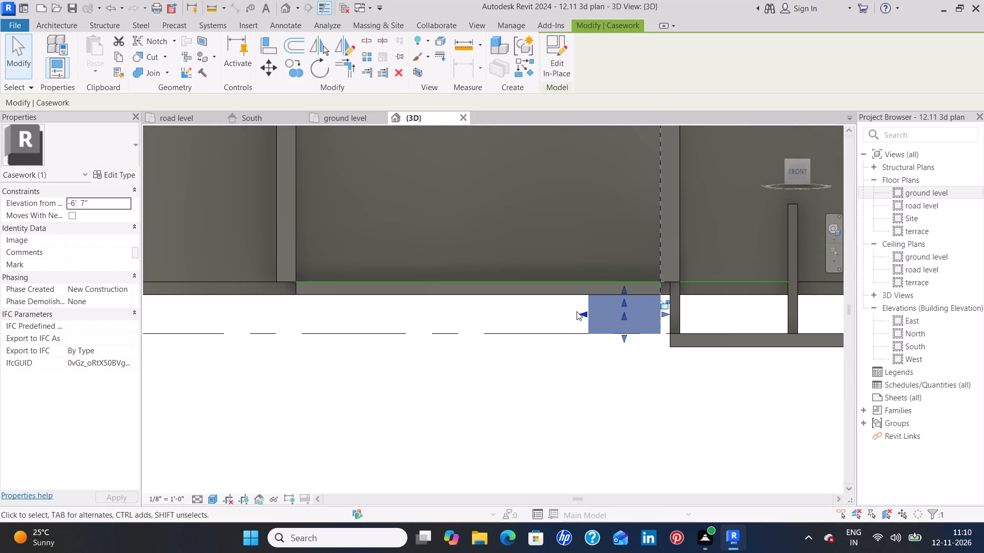
{"action": "left_click_drag", "start_coordinate": [585, 314], "coordinate": [465, 311]}
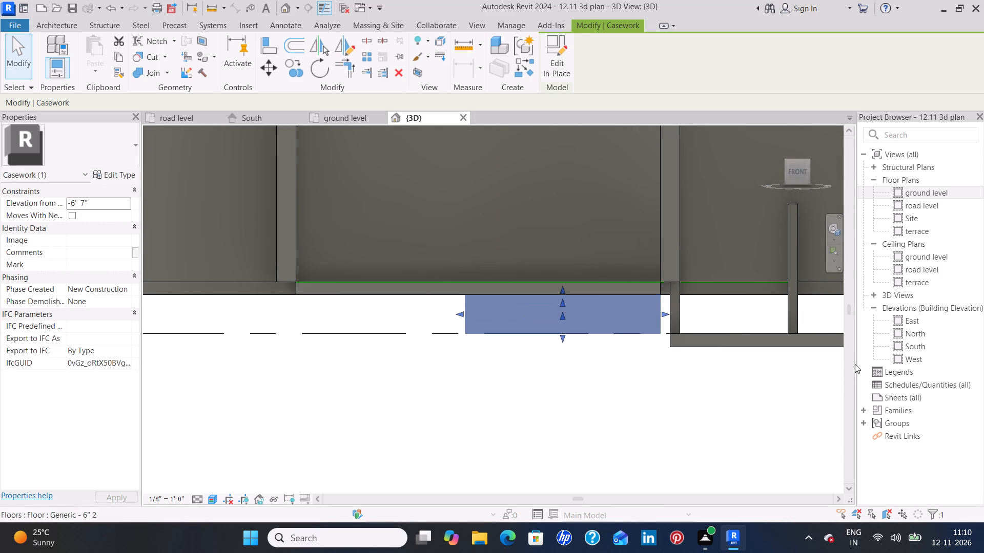
{"action": "middle_click_drag", "start_coordinate": [708, 388], "coordinate": [868, 385]}
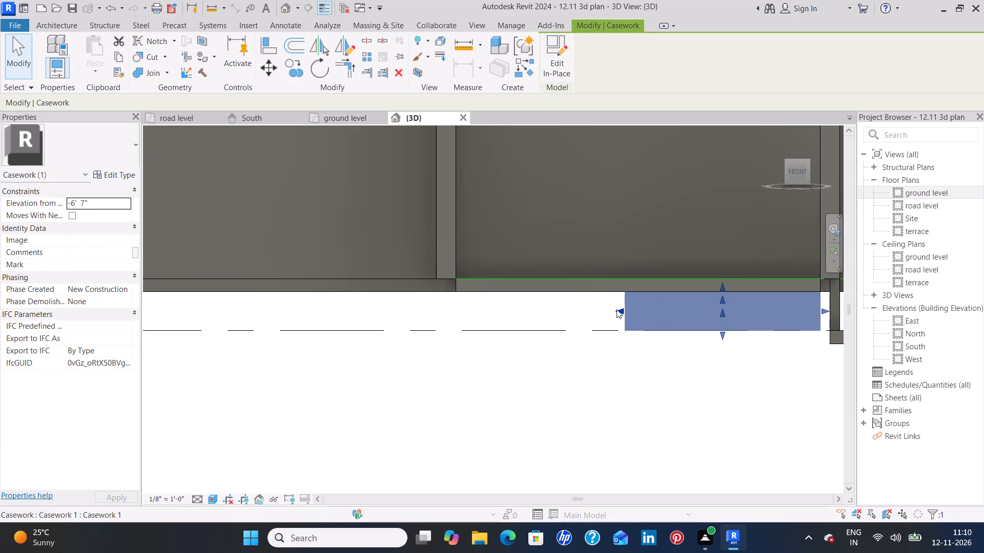
{"action": "left_click_drag", "start_coordinate": [622, 309], "coordinate": [589, 313]}
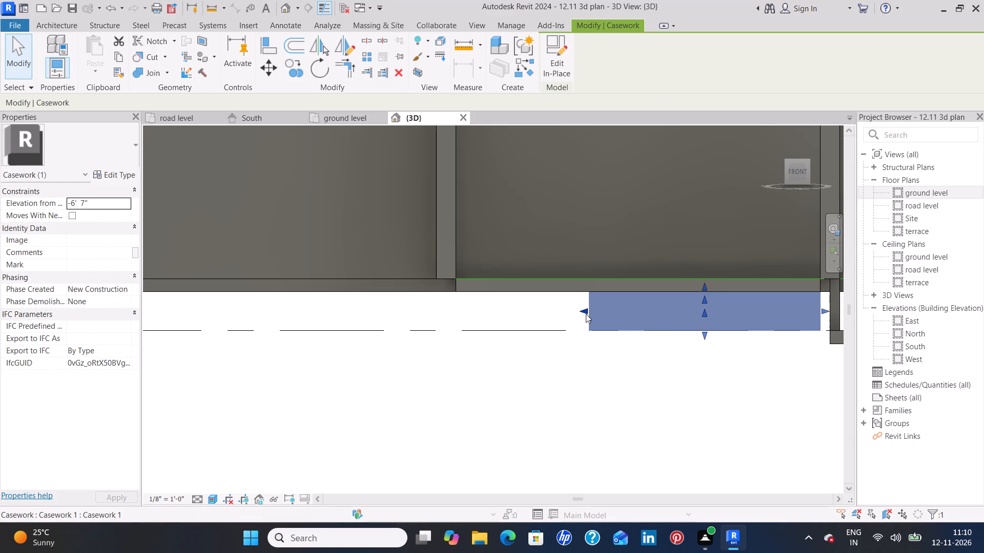
{"action": "left_click_drag", "start_coordinate": [585, 310], "coordinate": [463, 313]}
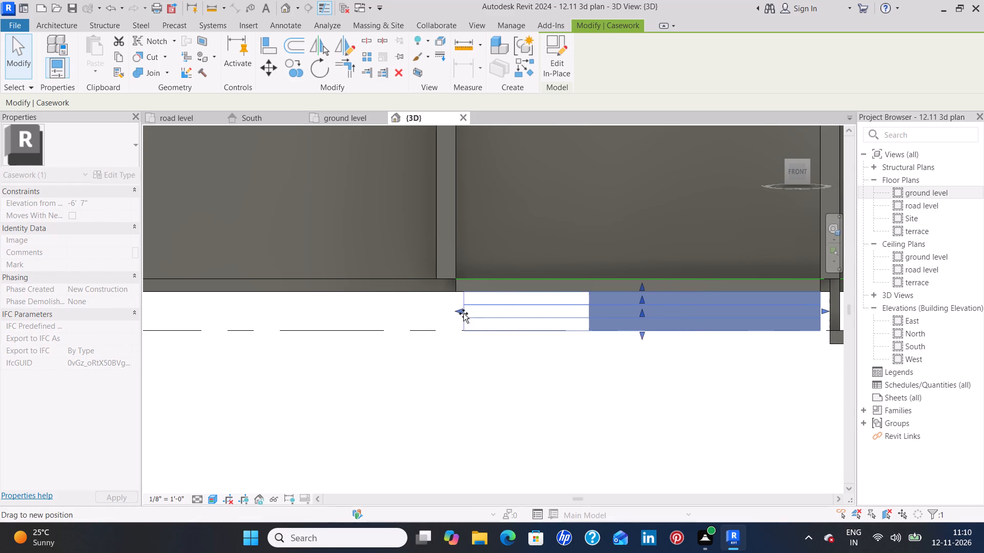
{"action": "left_click_drag", "start_coordinate": [463, 313], "coordinate": [457, 313]}
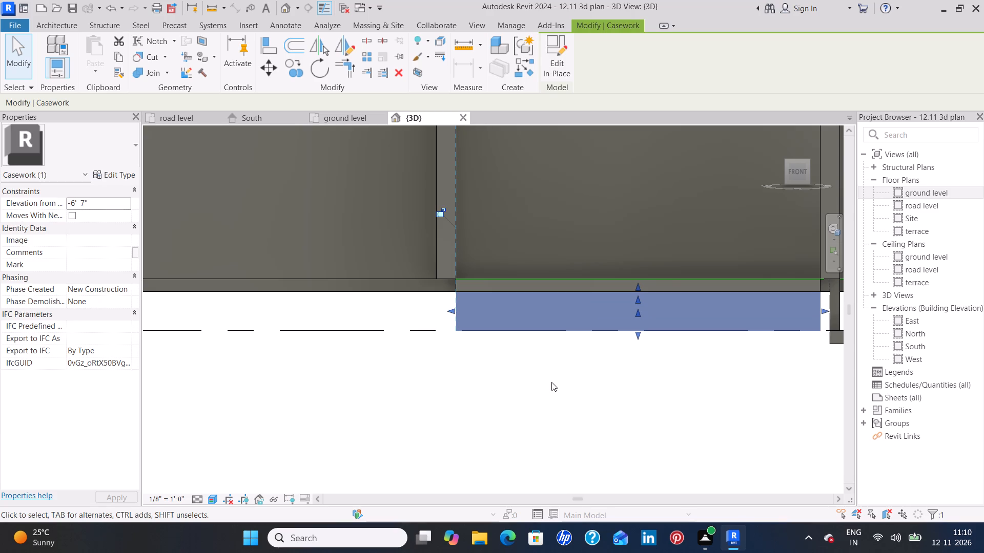
{"action": "left_click", "coordinate": [551, 382]}
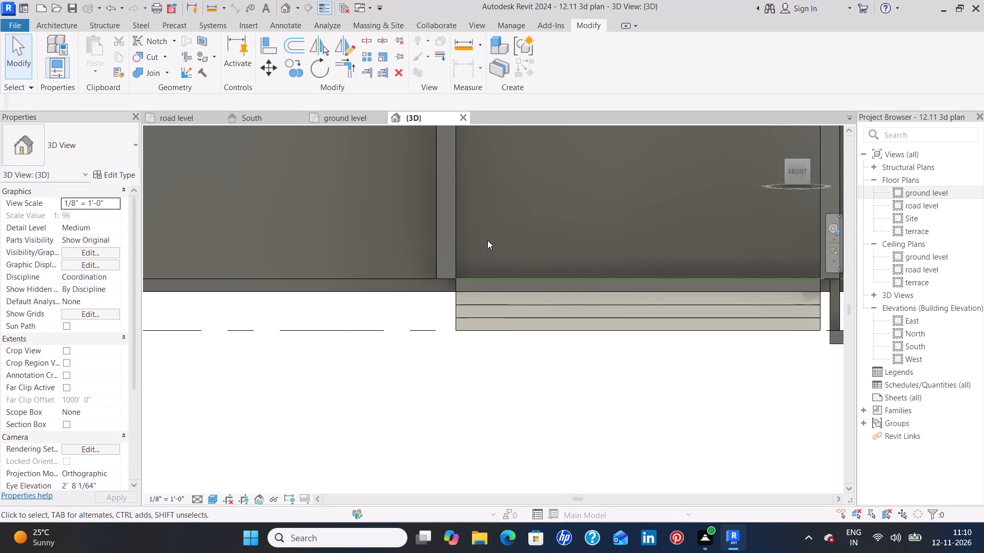
Examine the widened steps from above, below and the side to check how they meet the slab and walls.
{"action": "scroll", "coordinate": [487, 240], "scroll_direction": "down", "scroll_amount": 4}
{"action": "middle_click_drag", "start_coordinate": [500, 202], "coordinate": [497, 324], "text": "shift"}
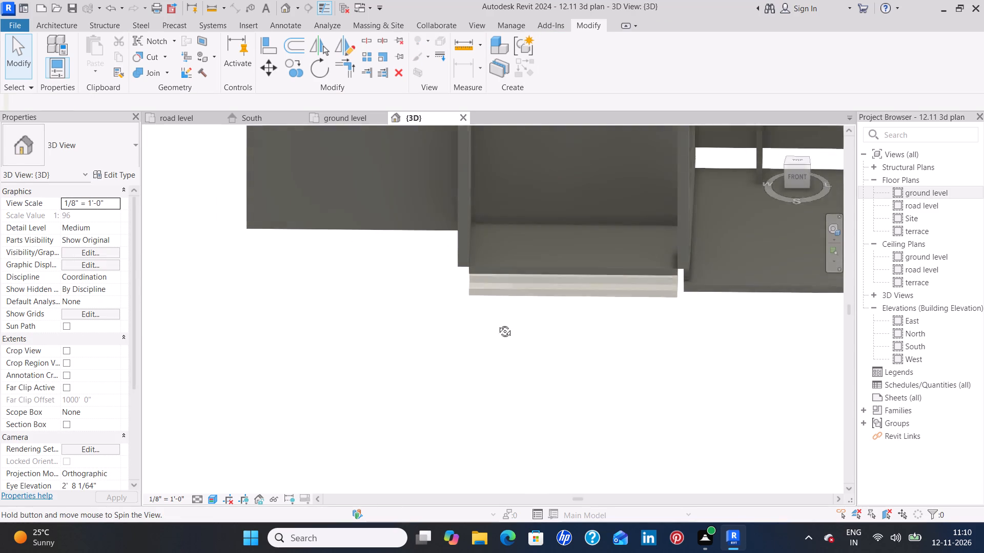
{"action": "middle_click_drag", "start_coordinate": [497, 324], "coordinate": [496, 383], "text": "shift"}
{"action": "scroll", "coordinate": [575, 300], "scroll_direction": "up", "scroll_amount": 9}
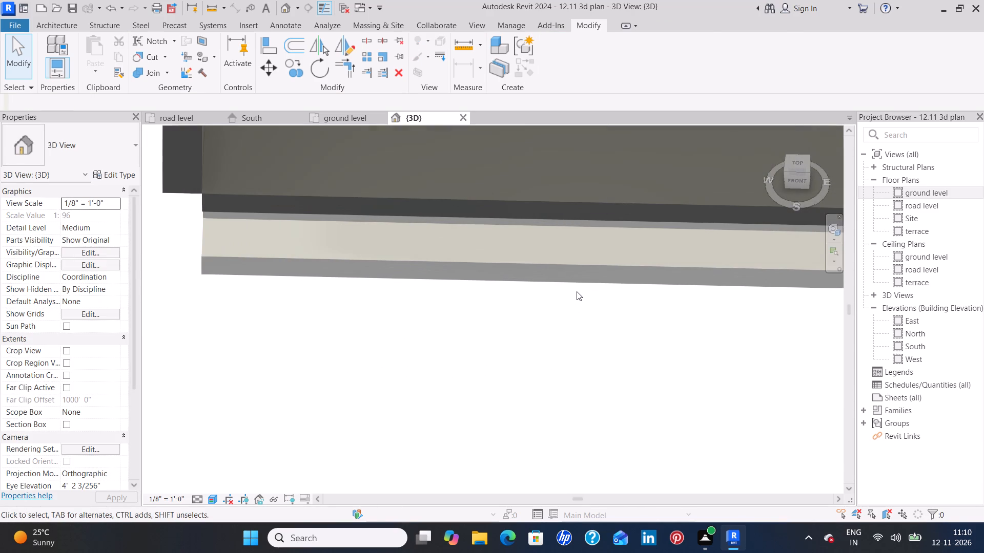
{"action": "middle_click_drag", "start_coordinate": [625, 311], "coordinate": [613, 121], "text": "shift"}
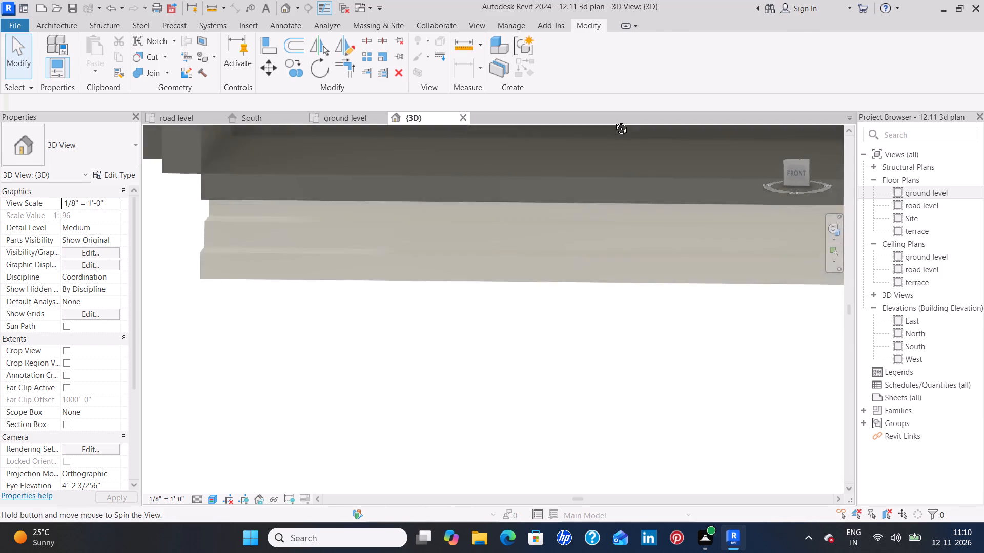
{"action": "middle_click_drag", "start_coordinate": [613, 121], "coordinate": [617, 116], "text": "shift"}
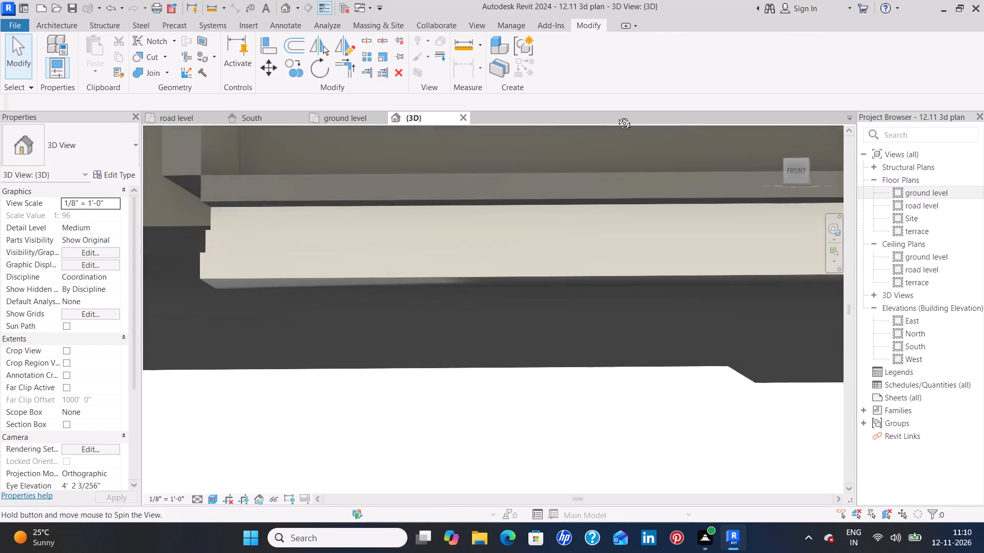
{"action": "middle_click_drag", "start_coordinate": [617, 116], "coordinate": [498, 133], "text": "shift"}
{"action": "scroll", "coordinate": [496, 137], "scroll_direction": "down", "scroll_amount": 2}
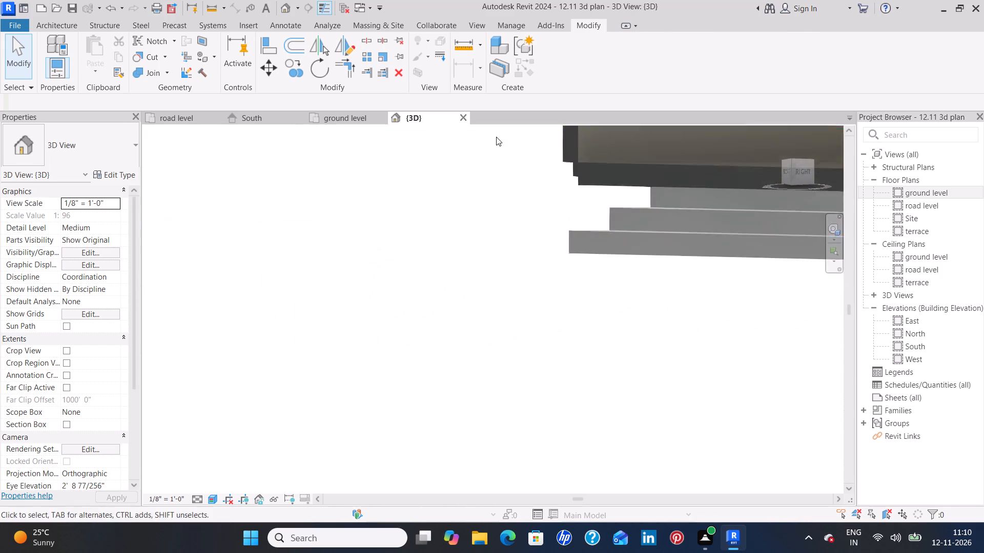
{"action": "scroll", "coordinate": [496, 137], "scroll_direction": "down", "scroll_amount": 3}
{"action": "middle_click_drag", "start_coordinate": [675, 221], "coordinate": [621, 219]}
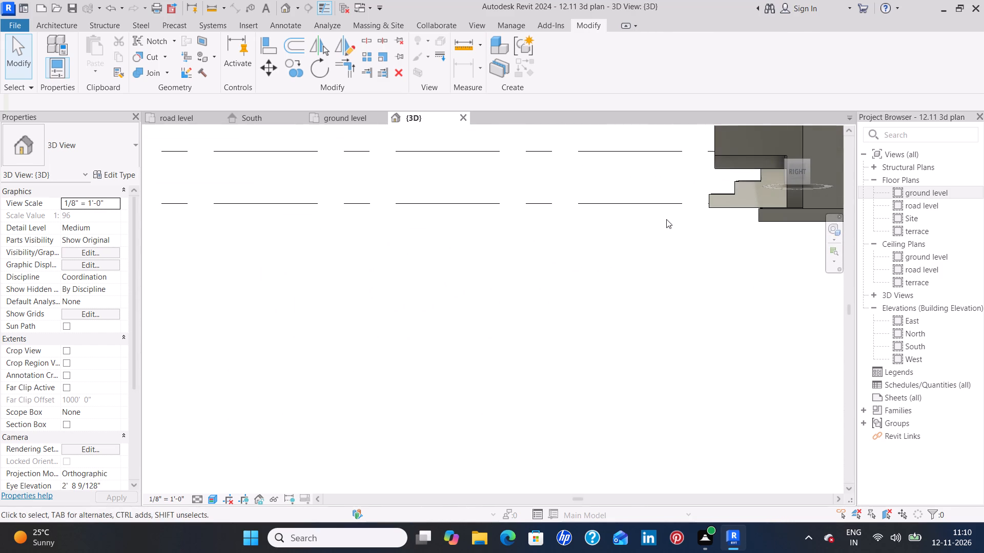
In the right side view, nudge the stepped casework outward until its back face lines up with the floor slab's outer edge.
{"action": "scroll", "coordinate": [672, 219], "scroll_direction": "up", "scroll_amount": 2}
{"action": "left_click", "coordinate": [752, 203]}
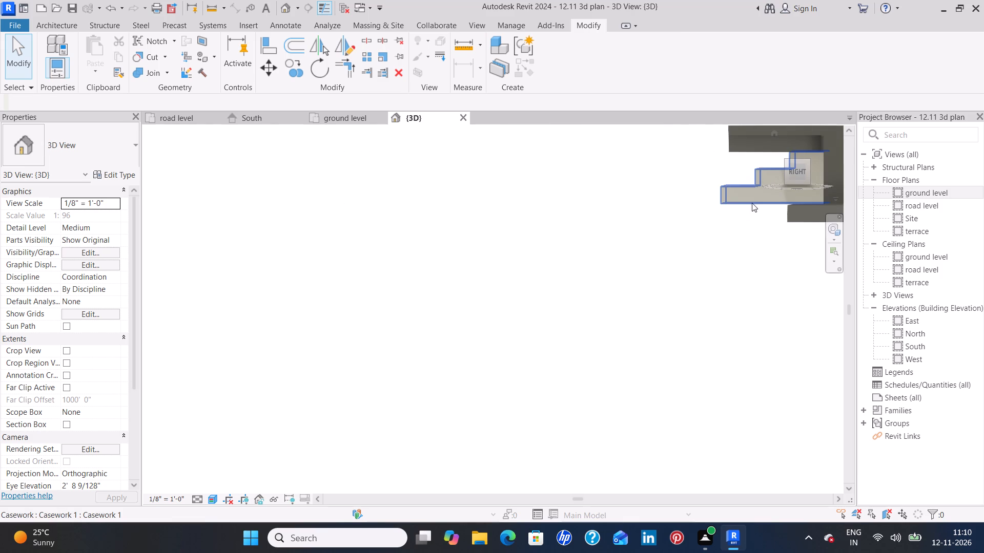
{"action": "left_click", "coordinate": [797, 171]}
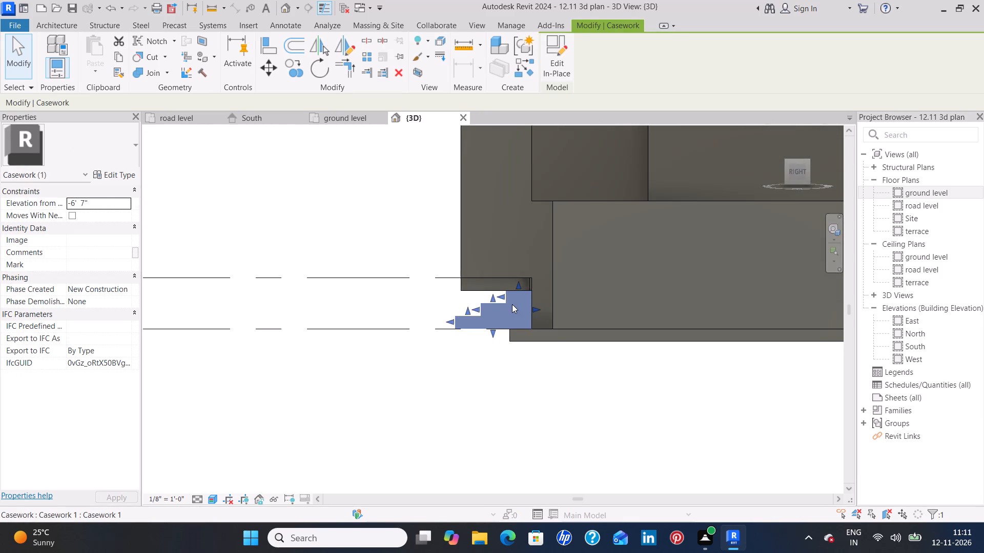
{"action": "scroll", "coordinate": [512, 304], "scroll_direction": "up", "scroll_amount": 7}
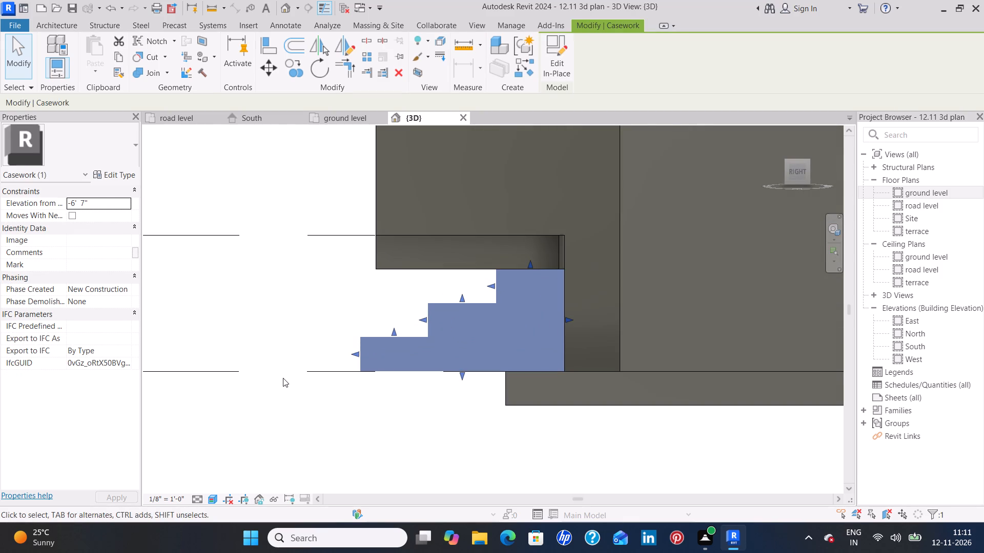
{"action": "key", "text": "Left"}
{"action": "key", "text": "Left"}
{"action": "key", "text": "Left"}
{"action": "key", "text": "Left"}
{"action": "key", "text": "Left"}
{"action": "key", "text": "Left"}
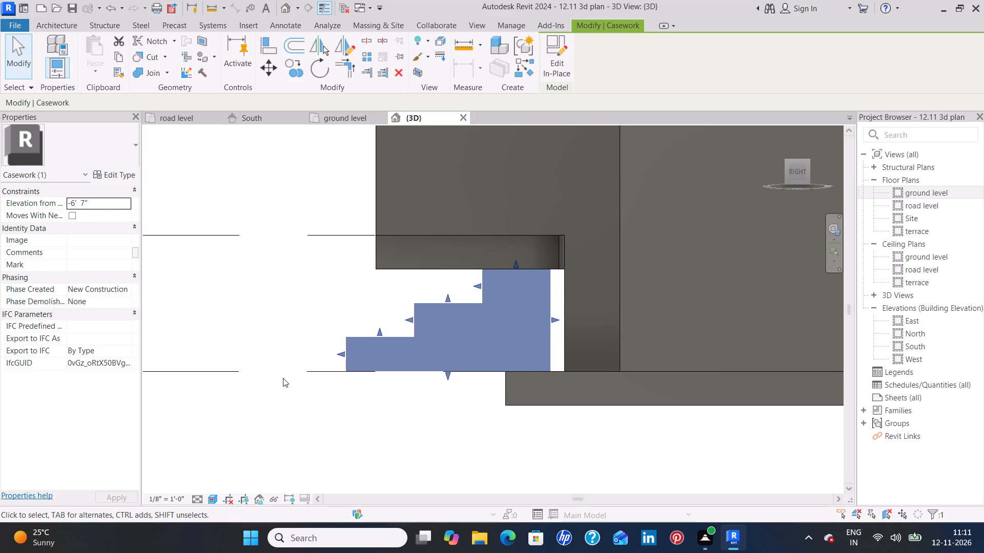
{"action": "key", "text": "Left"}
{"action": "key", "text": "Left"}
{"action": "key", "text": "Left"}
{"action": "key", "text": "Left"}
{"action": "key", "text": "Left"}
{"action": "key", "text": "Left"}
{"action": "key", "text": "Left"}
{"action": "key", "text": "Left"}
{"action": "key", "text": "Left"}
{"action": "key", "text": "Left"}
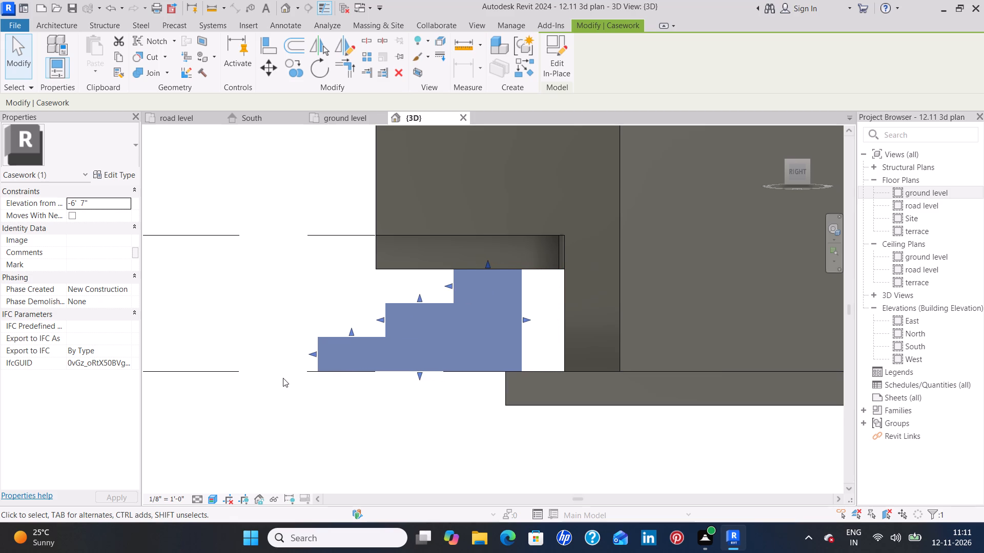
{"action": "key", "text": "Left"}
{"action": "key", "text": "Left"}
{"action": "key", "text": "Left"}
{"action": "key", "text": "Left"}
{"action": "key", "text": "Left"}
{"action": "key", "text": "Left"}
{"action": "key", "text": "Left"}
{"action": "key", "text": "Left"}
{"action": "key", "text": "Left"}
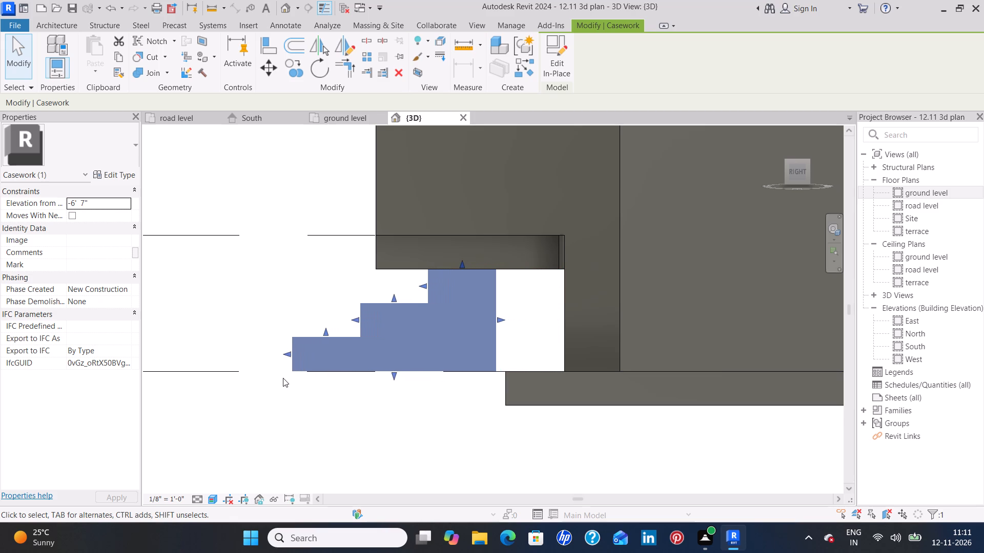
{"action": "key", "text": "Left"}
{"action": "key", "text": "Left"}
{"action": "key", "text": "Left"}
{"action": "key", "text": "Left"}
{"action": "key", "text": "Left"}
{"action": "key", "text": "Left"}
{"action": "key", "text": "Left"}
{"action": "key", "text": "Left"}
{"action": "key", "text": "Left"}
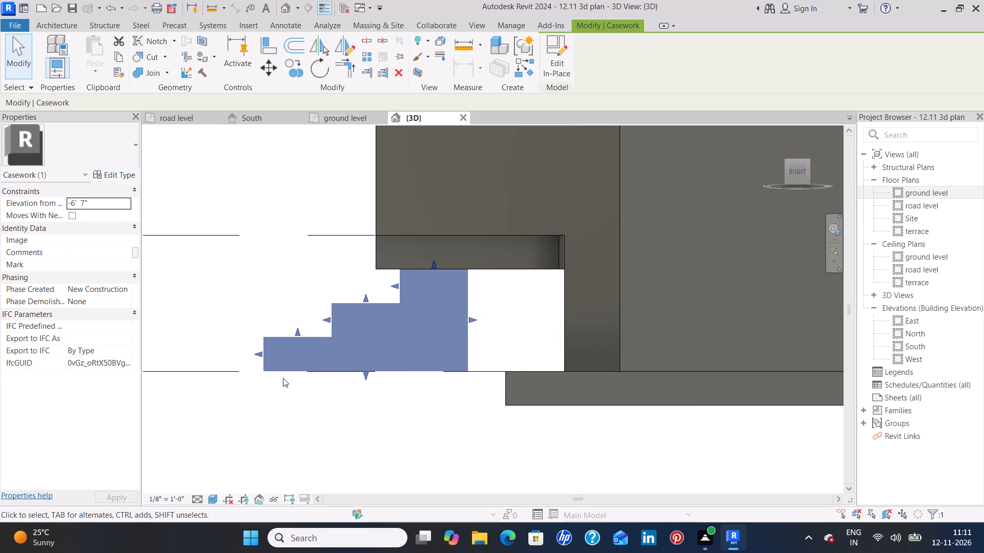
{"action": "key", "text": "Left"}
{"action": "key", "text": "Left"}
{"action": "key", "text": "Left"}
{"action": "key", "text": "Left"}
{"action": "key", "text": "Left"}
{"action": "key", "text": "Left"}
{"action": "key", "text": "Left"}
{"action": "key", "text": "Left"}
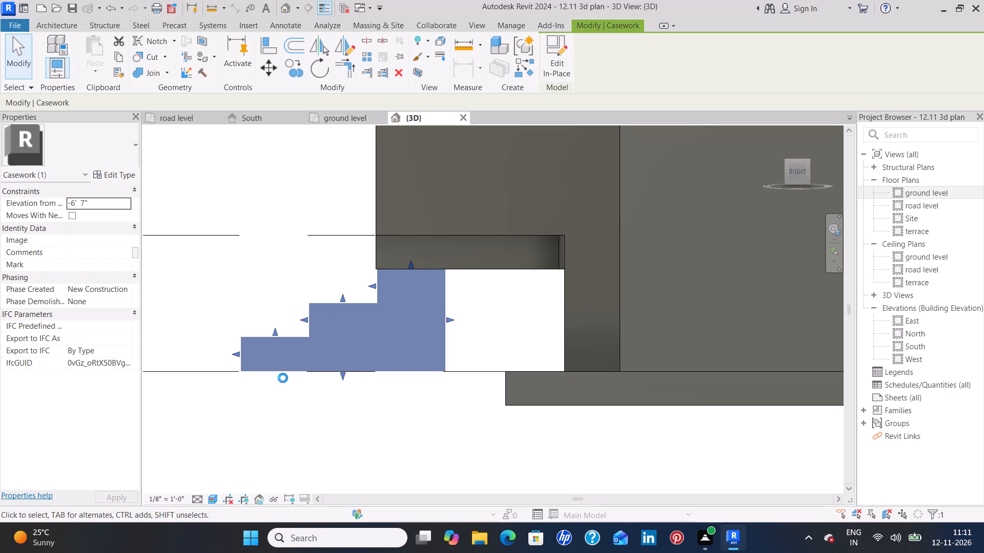
{"action": "key", "text": "Left"}
{"action": "key", "text": "Left"}
{"action": "key", "text": "Left"}
{"action": "key", "text": "Left"}
{"action": "key", "text": "Left"}
{"action": "key", "text": "Left"}
{"action": "key", "text": "Left"}
{"action": "key", "text": "Left"}
{"action": "key", "text": "Left"}
{"action": "key", "text": "Left"}
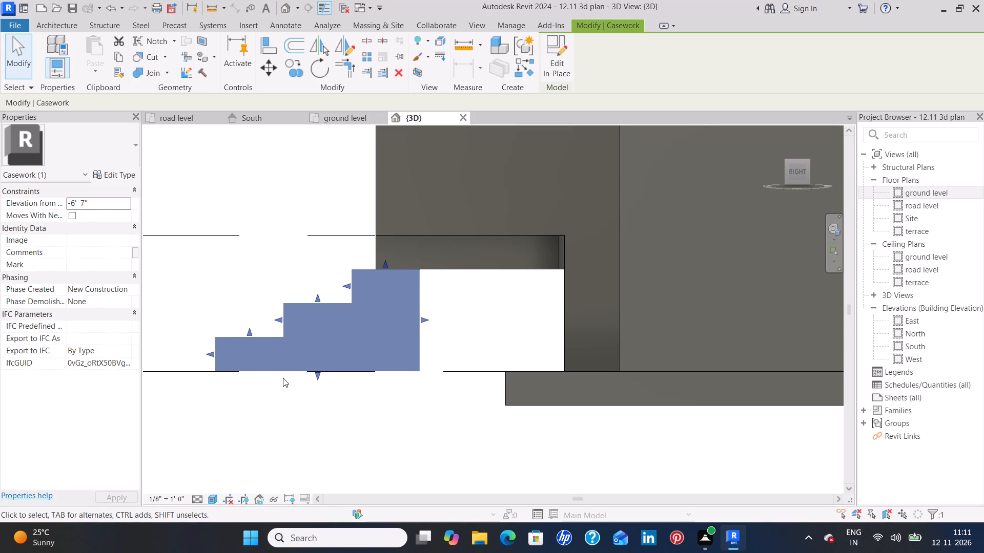
{"action": "key", "text": "Left"}
{"action": "key", "text": "Left"}
{"action": "key", "text": "Left"}
{"action": "key", "text": "Left"}
{"action": "key", "text": "Left"}
{"action": "key", "text": "Left"}
{"action": "key", "text": "Left"}
{"action": "key", "text": "Left"}
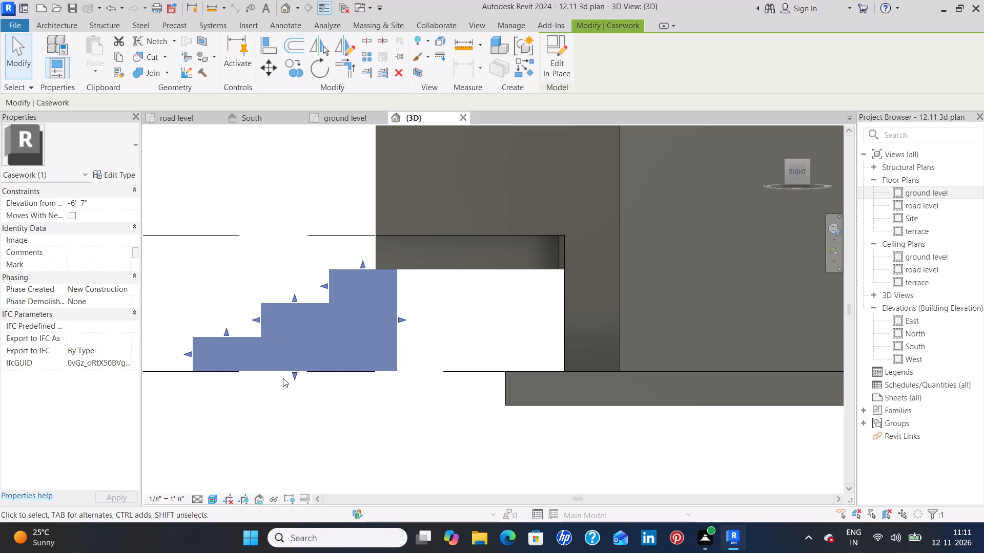
{"action": "key", "text": "Left"}
{"action": "key", "text": "Left"}
{"action": "key", "text": "Left"}
{"action": "key", "text": "Left"}
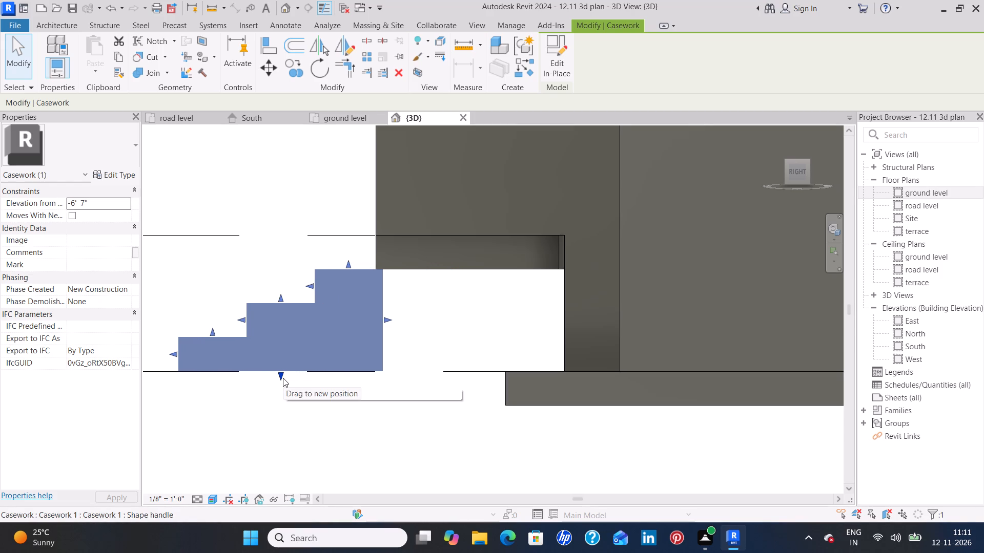
{"action": "key", "text": "Left"}
{"action": "key", "text": "Left"}
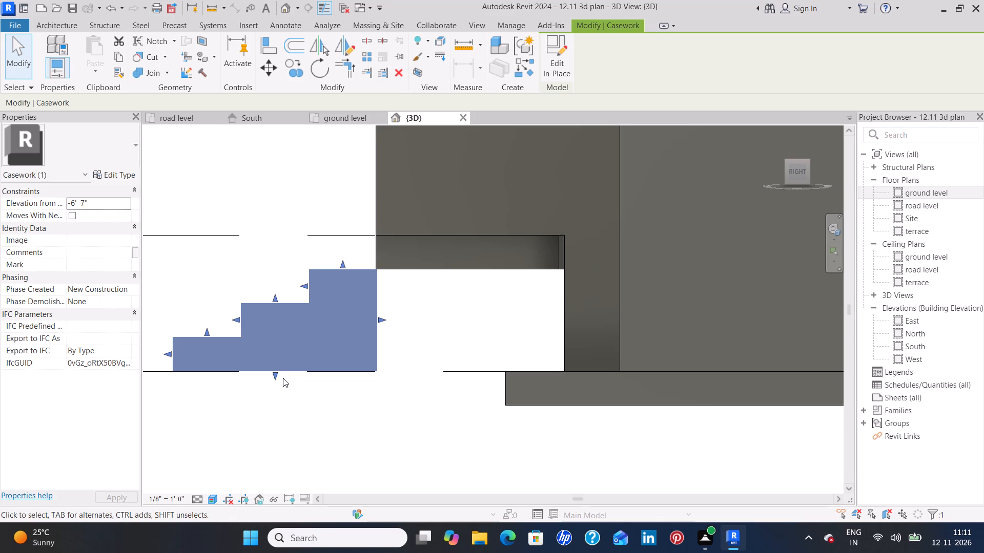
{"action": "scroll", "coordinate": [375, 251], "scroll_direction": "up", "scroll_amount": 3}
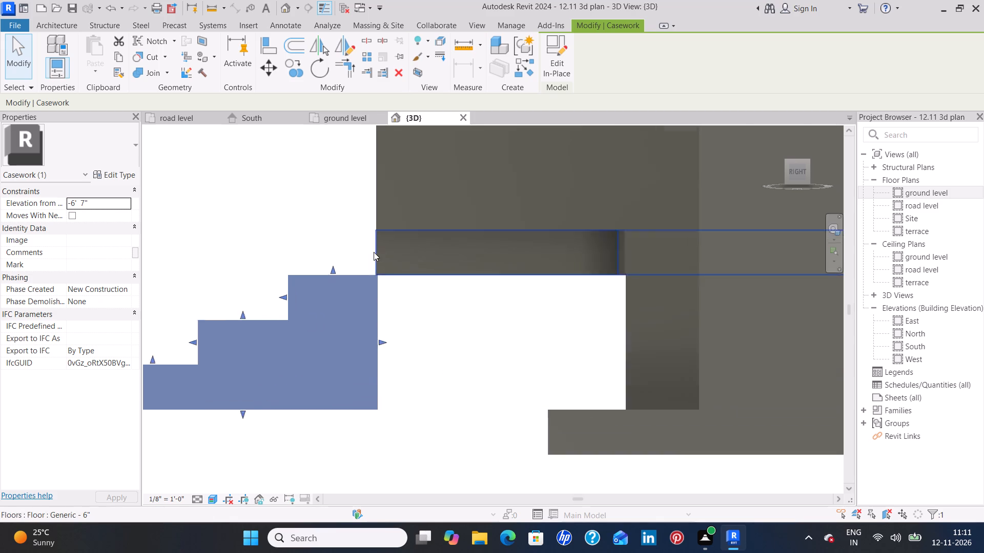
{"action": "scroll", "coordinate": [374, 252], "scroll_direction": "up", "scroll_amount": 13}
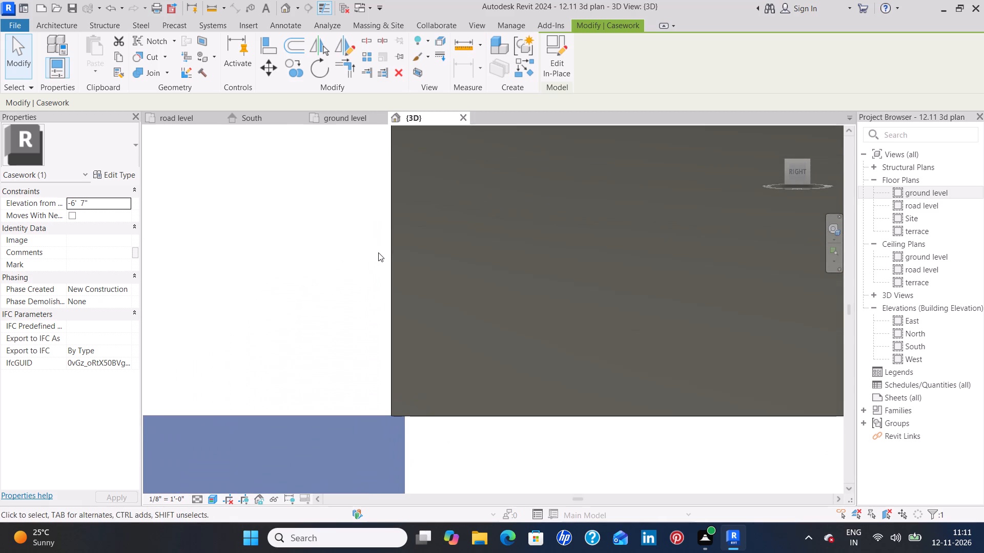
{"action": "key", "text": "Left"}
{"action": "key", "text": "Left"}
{"action": "key", "text": "Left"}
{"action": "key", "text": "Left"}
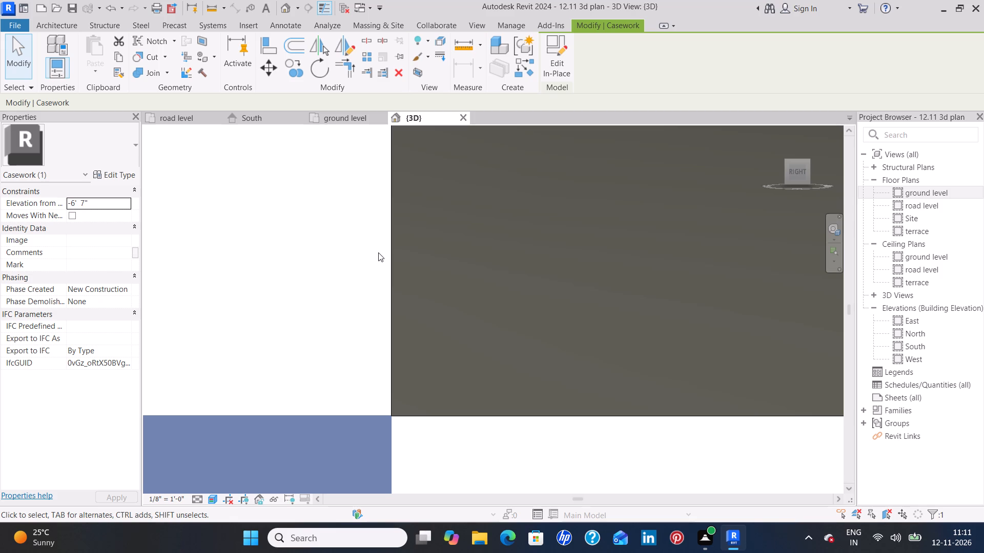
{"action": "left_click", "coordinate": [373, 255]}
Fine-nudge the stepped casework down toward the floor slab's underside to close the slight height mismatch at the slab's outer corner.
{"action": "scroll", "coordinate": [347, 266], "scroll_direction": "down", "scroll_amount": 5}
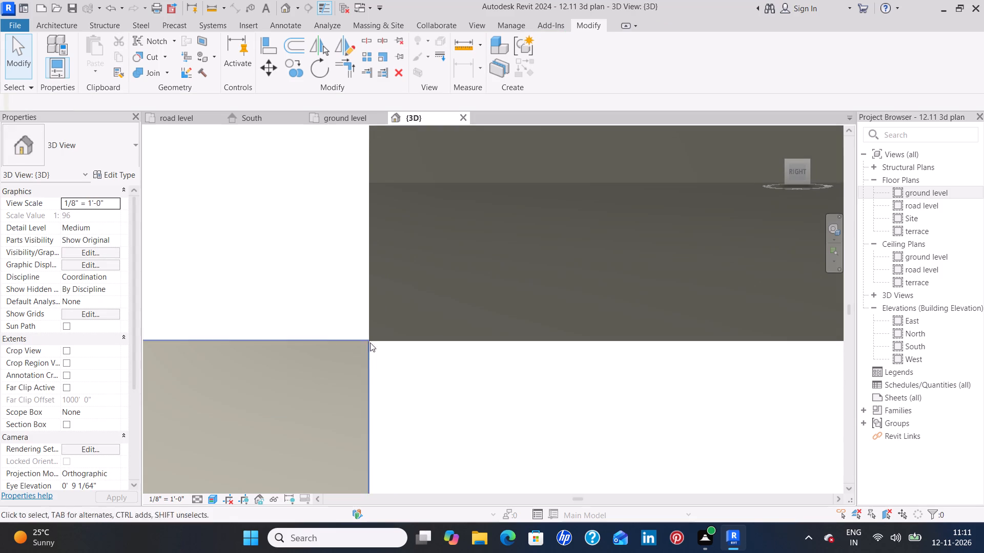
{"action": "scroll", "coordinate": [378, 338], "scroll_direction": "up", "scroll_amount": 20}
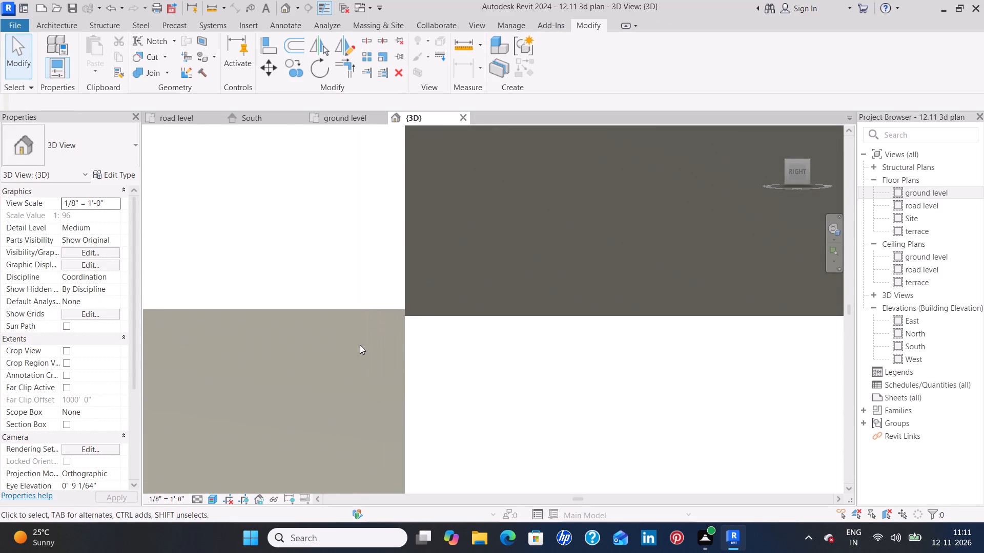
{"action": "left_click", "coordinate": [364, 311]}
{"action": "scroll", "coordinate": [348, 241], "scroll_direction": "up", "scroll_amount": 5}
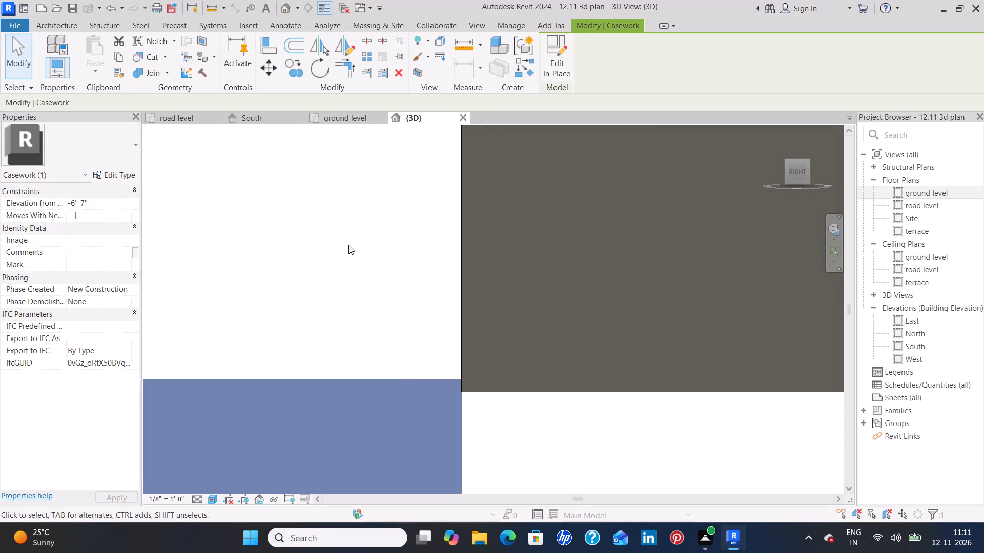
{"action": "key", "text": "Down"}
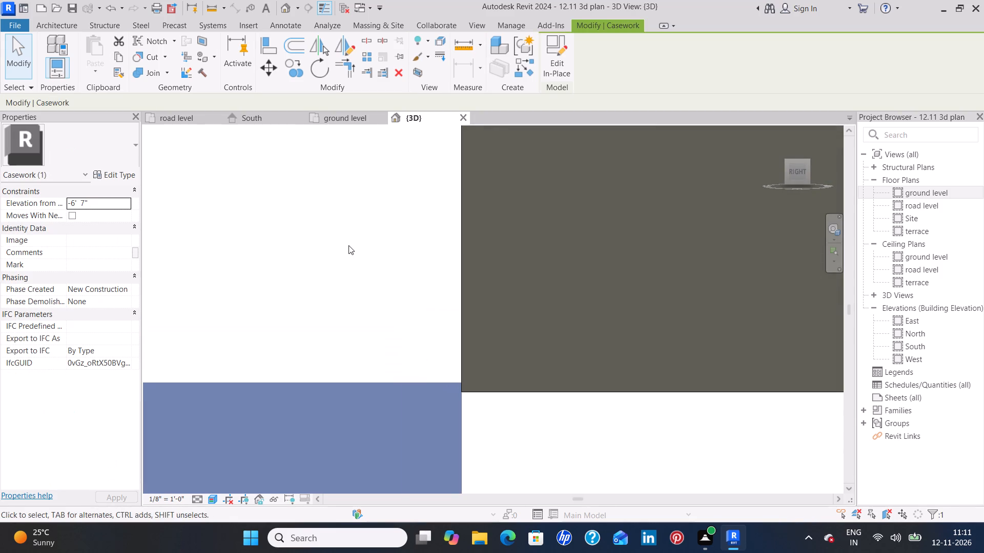
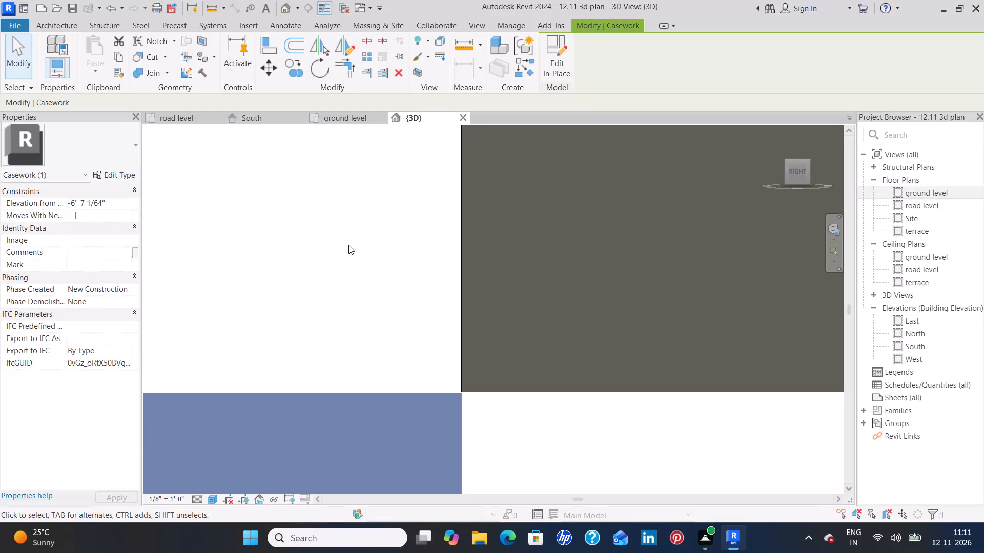
Nudge the selected entrance steps up slightly so their top meets the underside of the porch floor slab.
{"action": "scroll", "coordinate": [455, 374], "scroll_direction": "up", "scroll_amount": 6}
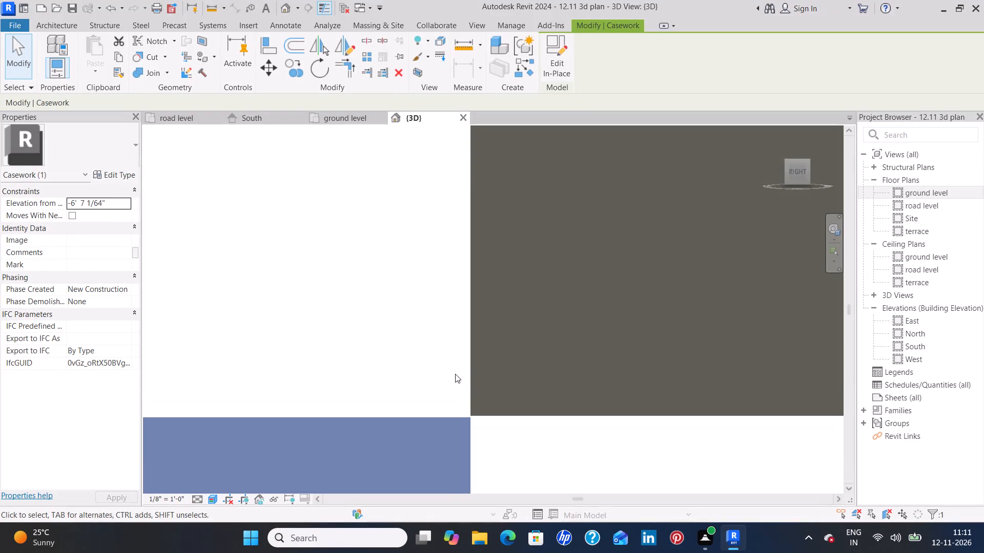
{"action": "scroll", "coordinate": [455, 374], "scroll_direction": "up", "scroll_amount": 5}
{"action": "middle_click_drag", "start_coordinate": [440, 368], "coordinate": [466, 264]}
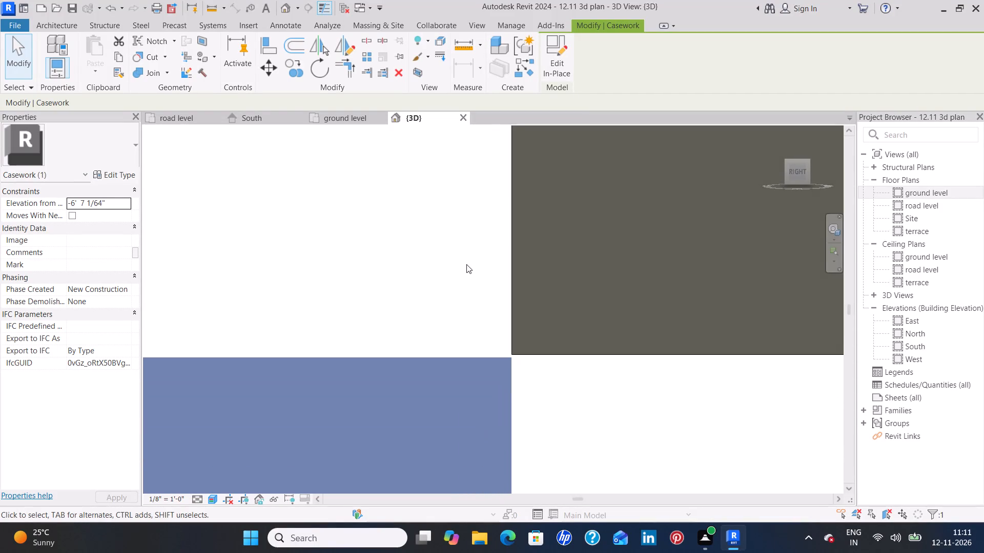
{"action": "key", "text": "Up"}
{"action": "left_click", "coordinate": [467, 262]}
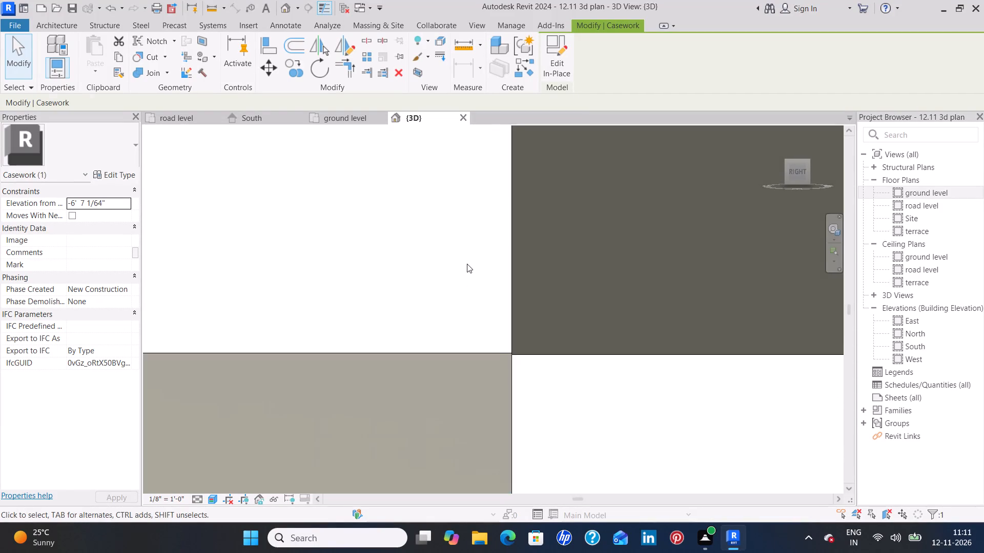
Examine the entrance steps against the porch floor and the whole house model from several 3D angles.
{"action": "scroll", "coordinate": [467, 264], "scroll_direction": "down", "scroll_amount": 20}
{"action": "scroll", "coordinate": [467, 264], "scroll_direction": "down", "scroll_amount": 4}
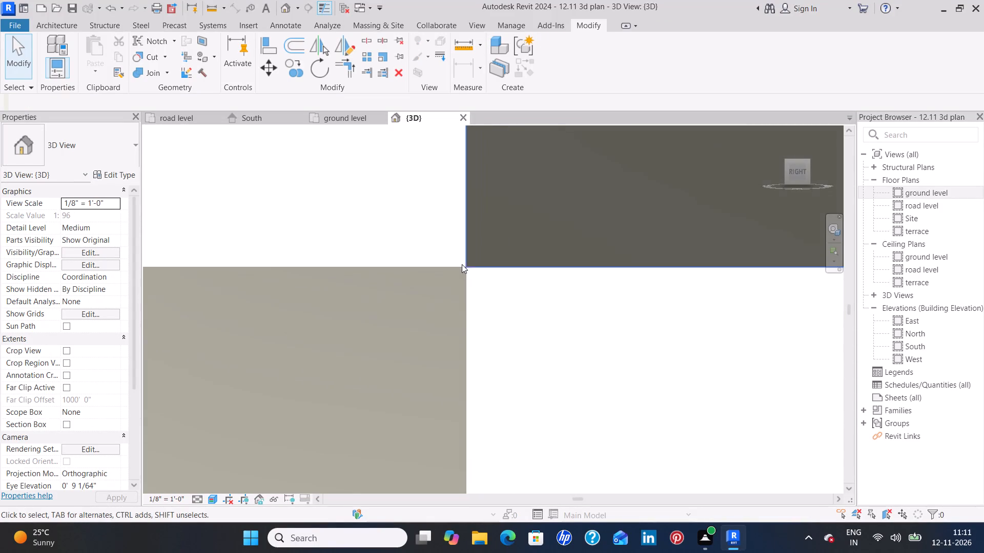
{"action": "scroll", "coordinate": [462, 264], "scroll_direction": "down", "scroll_amount": 19}
{"action": "scroll", "coordinate": [435, 264], "scroll_direction": "down", "scroll_amount": 5}
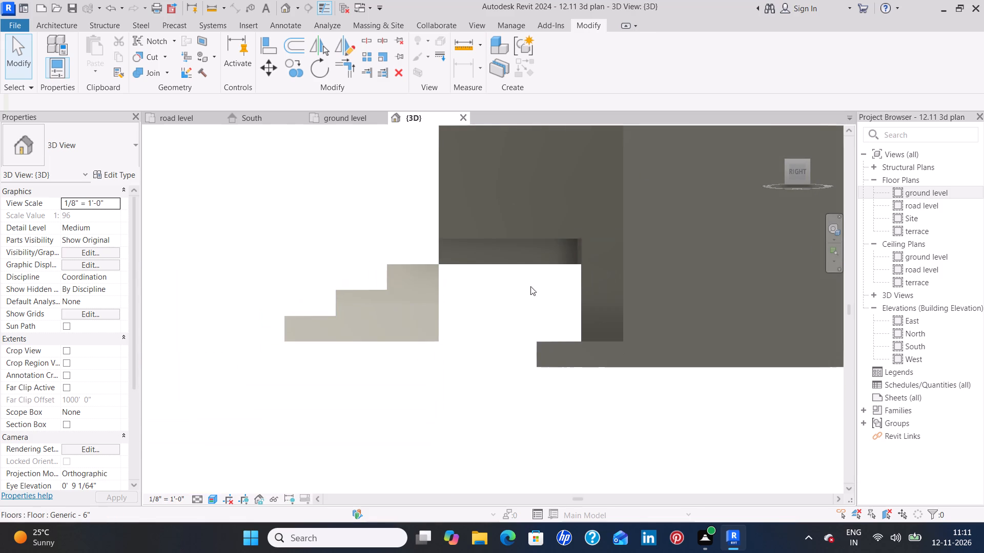
{"action": "middle_click_drag", "start_coordinate": [463, 325], "coordinate": [528, 350]}
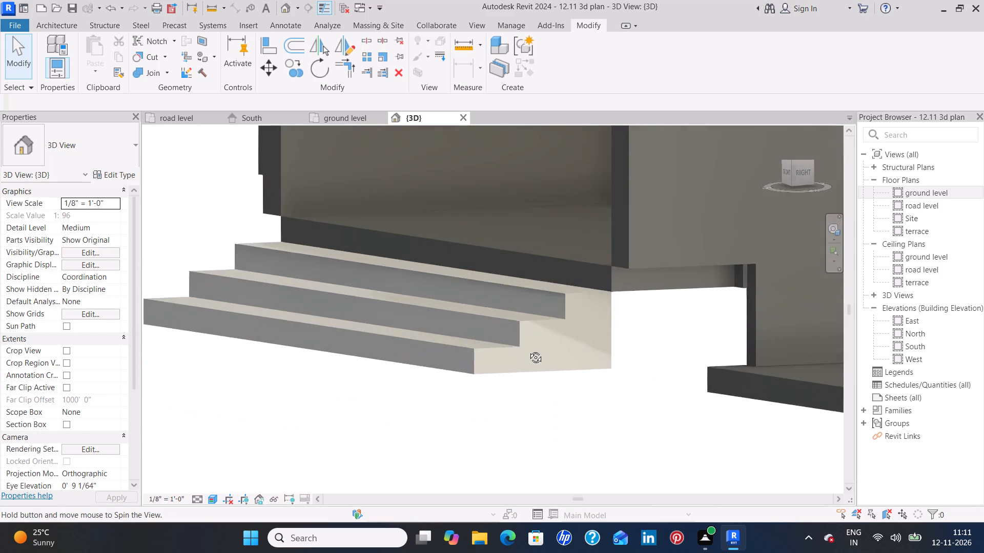
{"action": "middle_click_drag", "start_coordinate": [528, 350], "coordinate": [598, 384]}
{"action": "scroll", "coordinate": [598, 377], "scroll_direction": "down", "scroll_amount": 6}
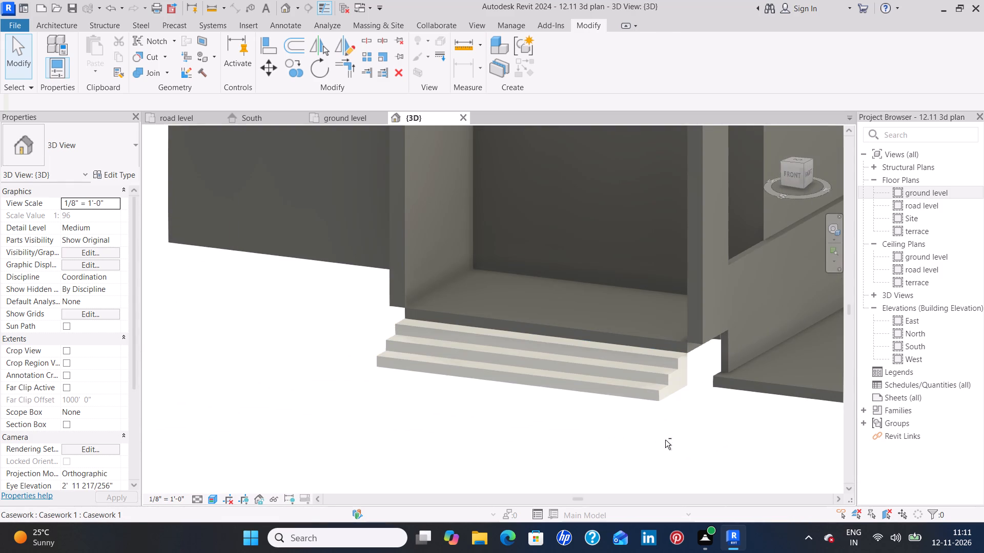
{"action": "middle_click_drag", "start_coordinate": [665, 440], "coordinate": [707, 426], "text": "shift"}
{"action": "scroll", "coordinate": [699, 414], "scroll_direction": "down", "scroll_amount": 5}
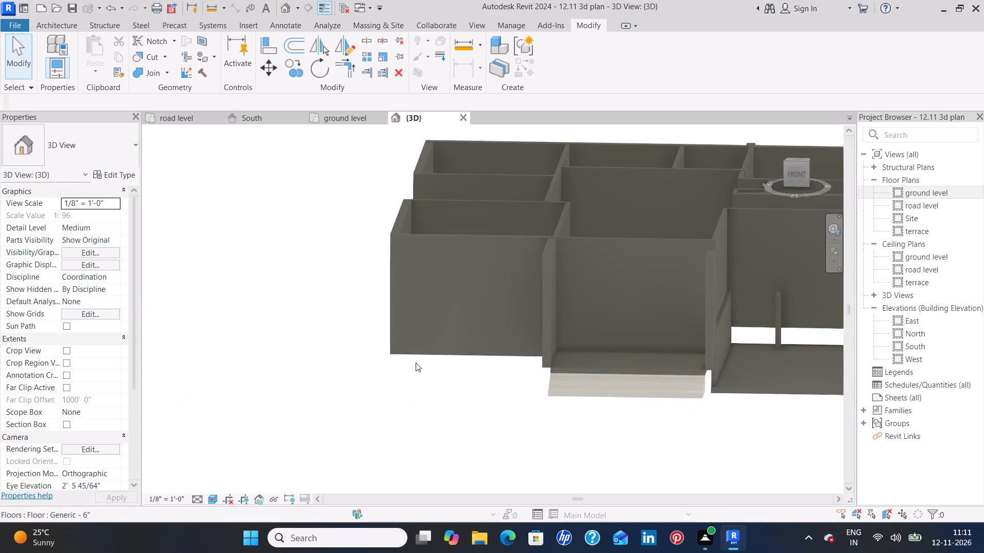
{"action": "middle_click_drag", "start_coordinate": [600, 309], "coordinate": [565, 320], "text": "shift"}
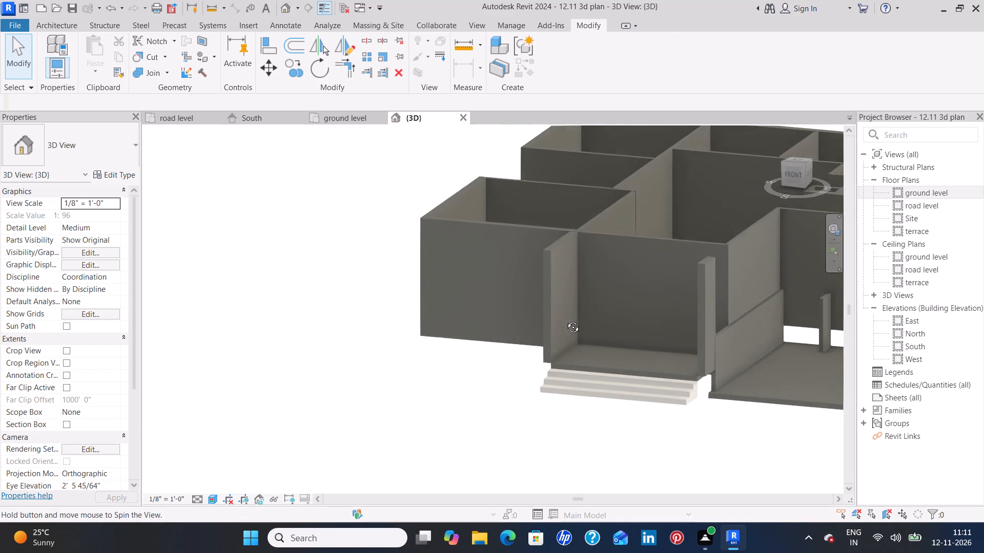
{"action": "middle_click_drag", "start_coordinate": [565, 320], "coordinate": [492, 297], "text": "shift"}
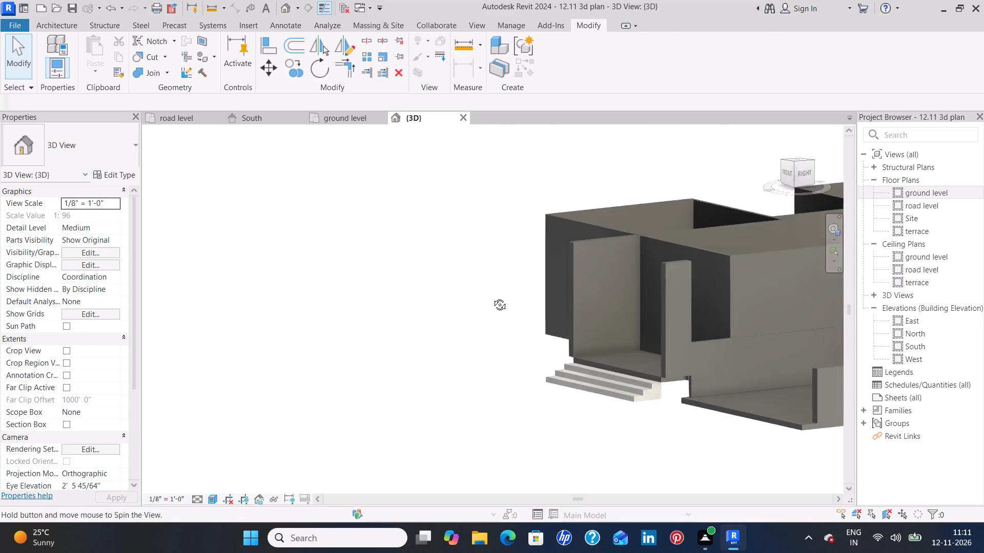
{"action": "middle_click_drag", "start_coordinate": [492, 297], "coordinate": [705, 384], "text": "shift"}
{"action": "scroll", "coordinate": [703, 384], "scroll_direction": "down", "scroll_amount": 5}
{"action": "middle_click_drag", "start_coordinate": [438, 401], "coordinate": [461, 395], "text": "shift"}
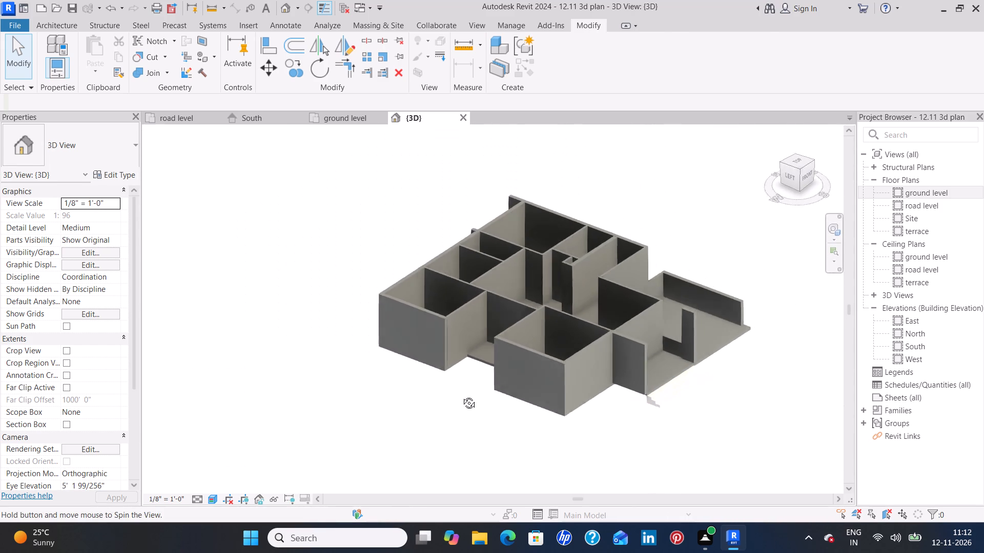
{"action": "middle_click_drag", "start_coordinate": [461, 395], "coordinate": [467, 394], "text": "shift"}
{"action": "scroll", "coordinate": [460, 395], "scroll_direction": "down", "scroll_amount": 4}
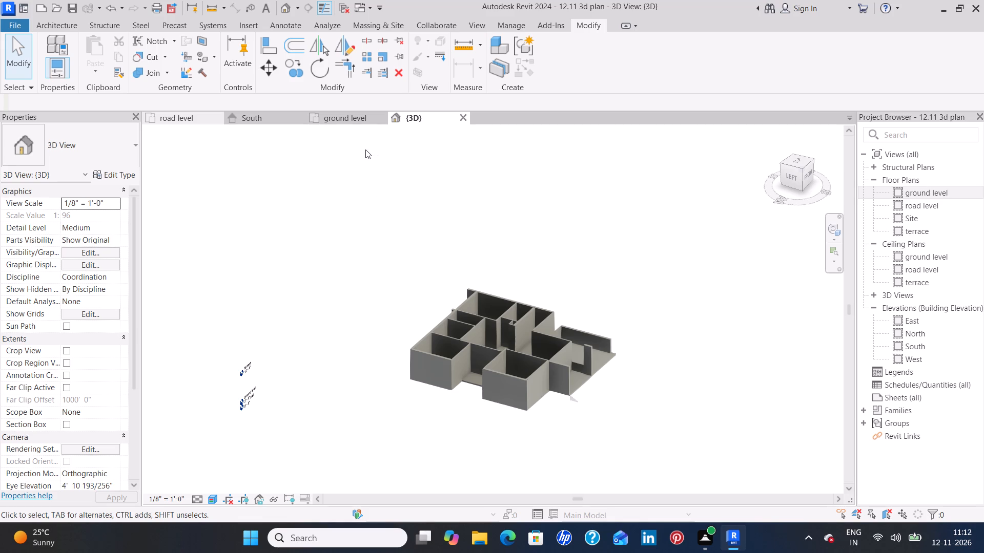
Review the ground level floor plan beside the reference plan image.
{"action": "left_click", "coordinate": [344, 122]}
{"action": "scroll", "coordinate": [475, 220], "scroll_direction": "down", "scroll_amount": 10}
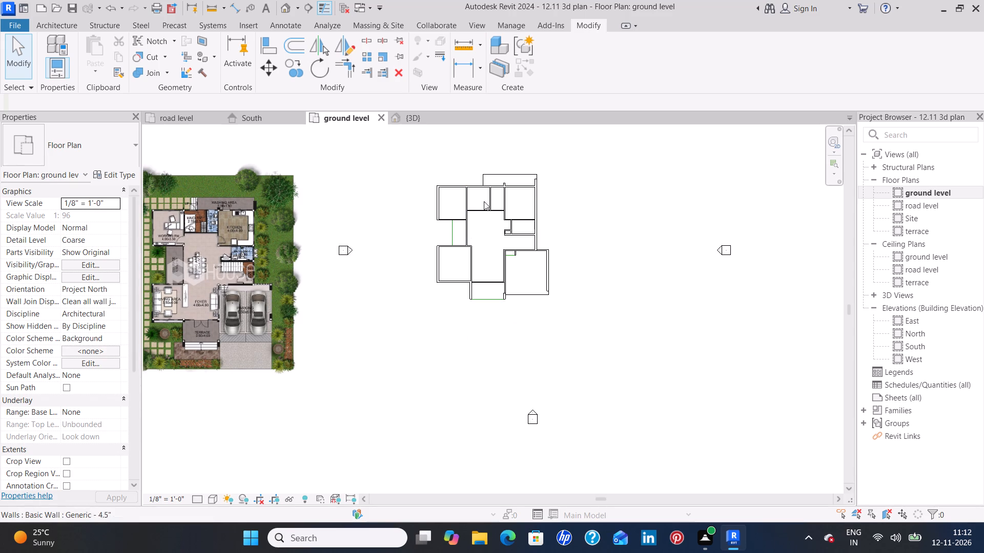
{"action": "middle_click_drag", "start_coordinate": [487, 172], "coordinate": [469, 225]}
Return to the 3D view and examine the back and left sides of the house, including the floor slab edges.
{"action": "left_click", "coordinate": [420, 116]}
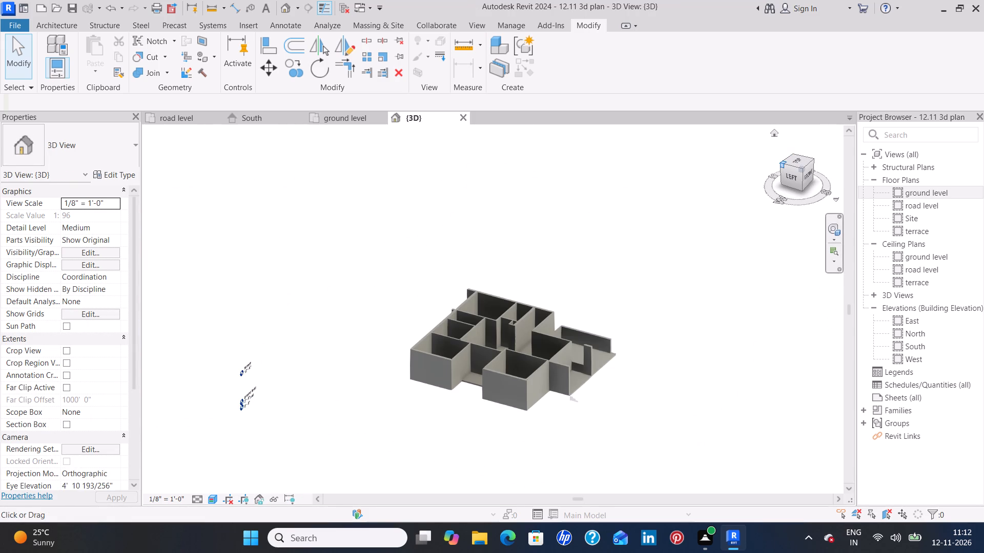
{"action": "left_click", "coordinate": [790, 174]}
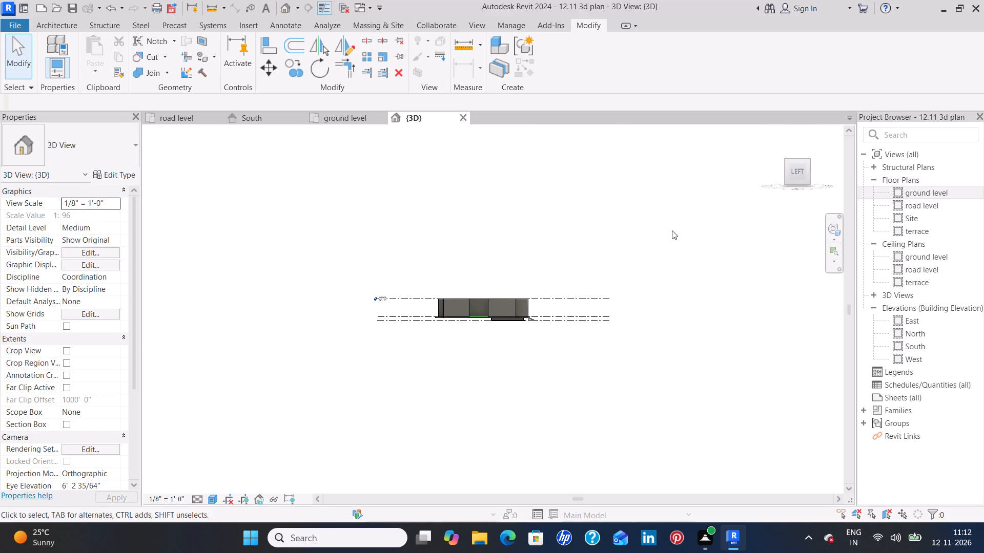
{"action": "left_click", "coordinate": [777, 172]}
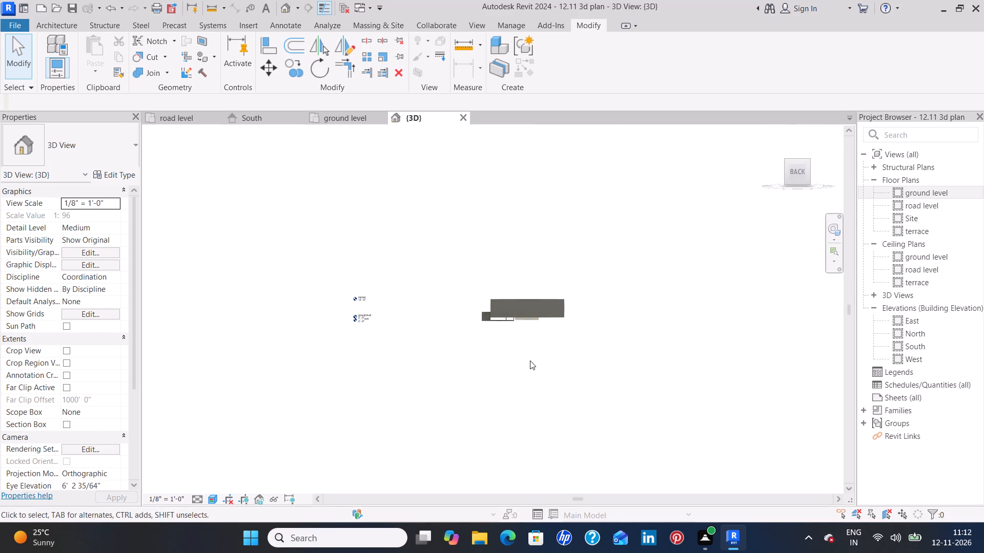
{"action": "scroll", "coordinate": [525, 341], "scroll_direction": "up", "scroll_amount": 10}
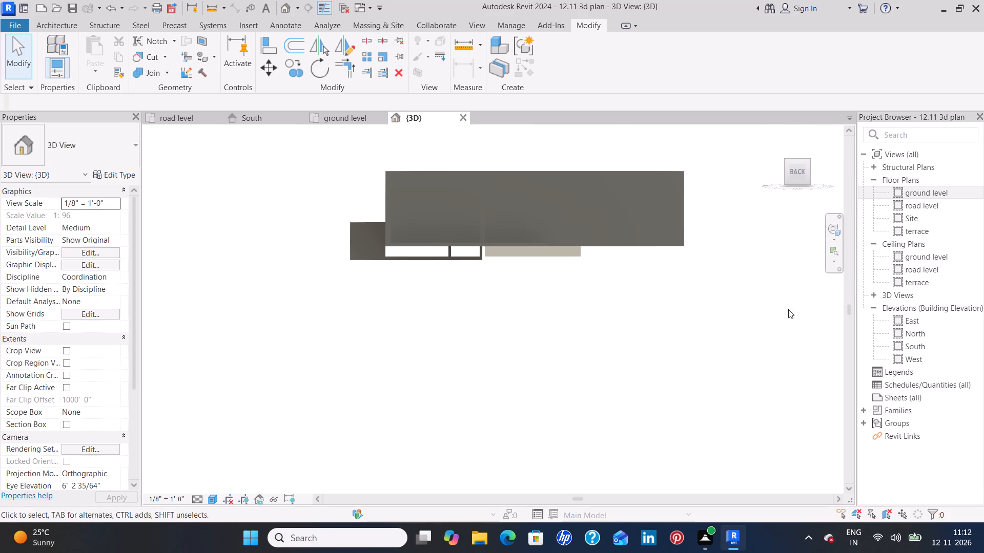
{"action": "middle_click_drag", "start_coordinate": [705, 304], "coordinate": [649, 327], "text": "shift"}
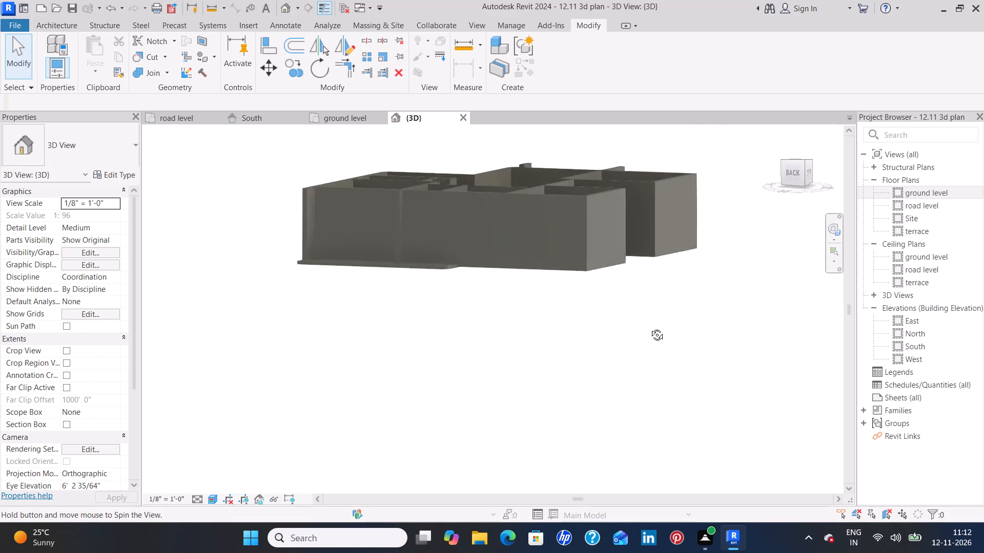
{"action": "middle_click_drag", "start_coordinate": [649, 327], "coordinate": [552, 357], "text": "shift"}
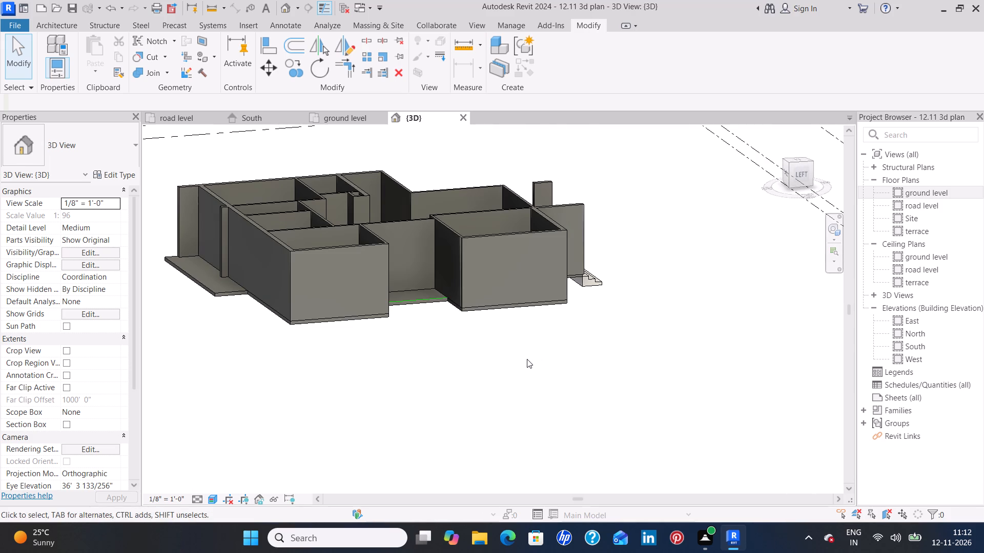
{"action": "middle_click_drag", "start_coordinate": [519, 351], "coordinate": [481, 337], "text": "shift"}
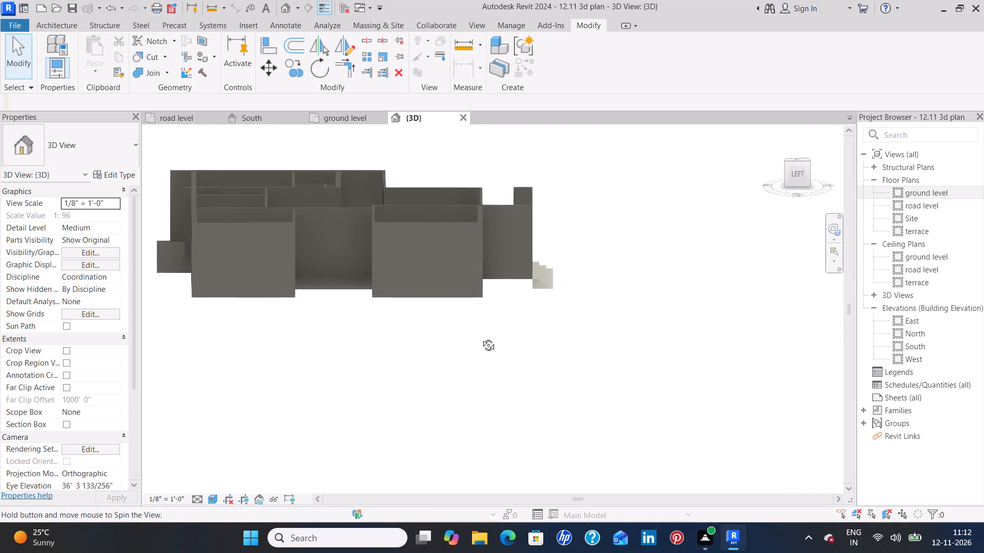
{"action": "middle_click_drag", "start_coordinate": [481, 337], "coordinate": [477, 330], "text": "shift"}
{"action": "middle_click_drag", "start_coordinate": [476, 324], "coordinate": [591, 256]}
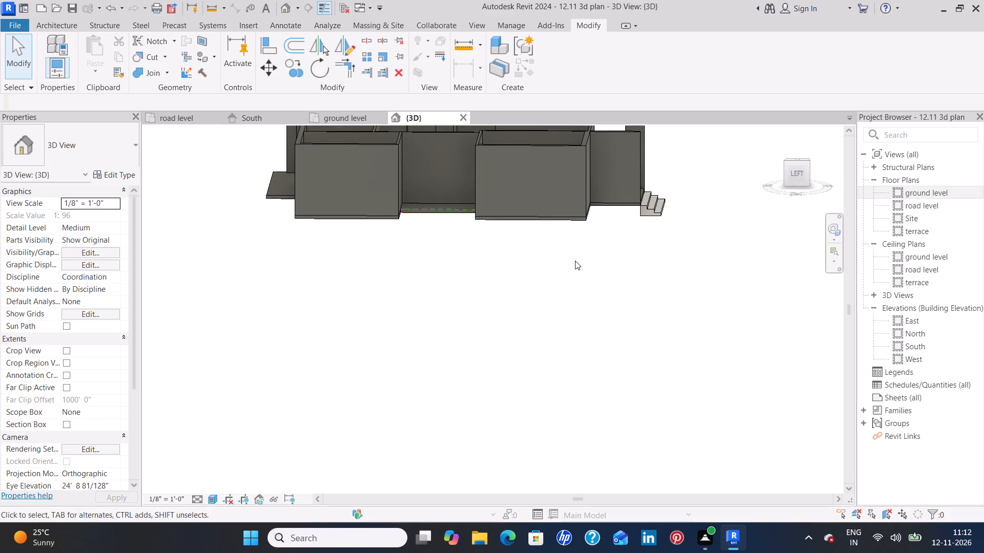
{"action": "middle_click_drag", "start_coordinate": [575, 261], "coordinate": [575, 233], "text": "shift"}
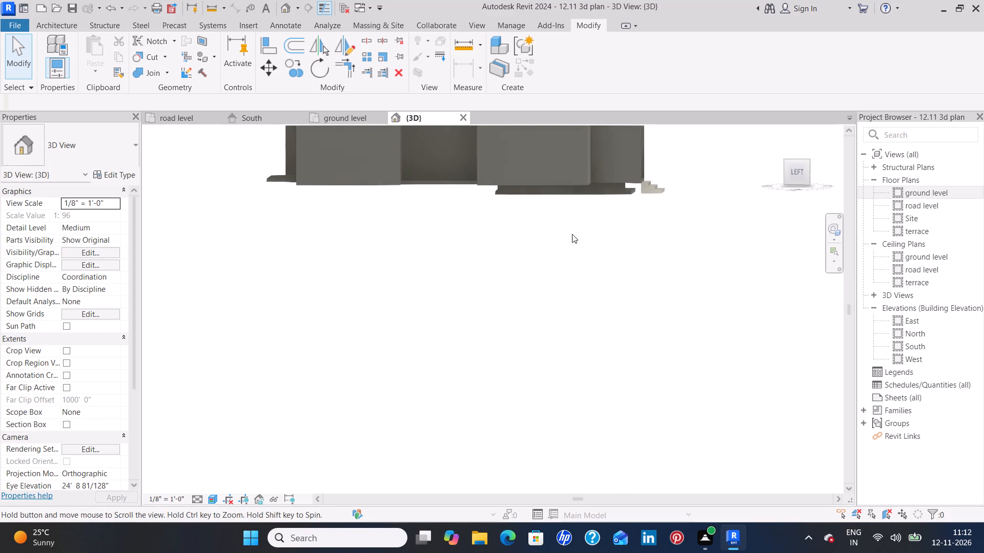
{"action": "middle_click_drag", "start_coordinate": [567, 235], "coordinate": [582, 358]}
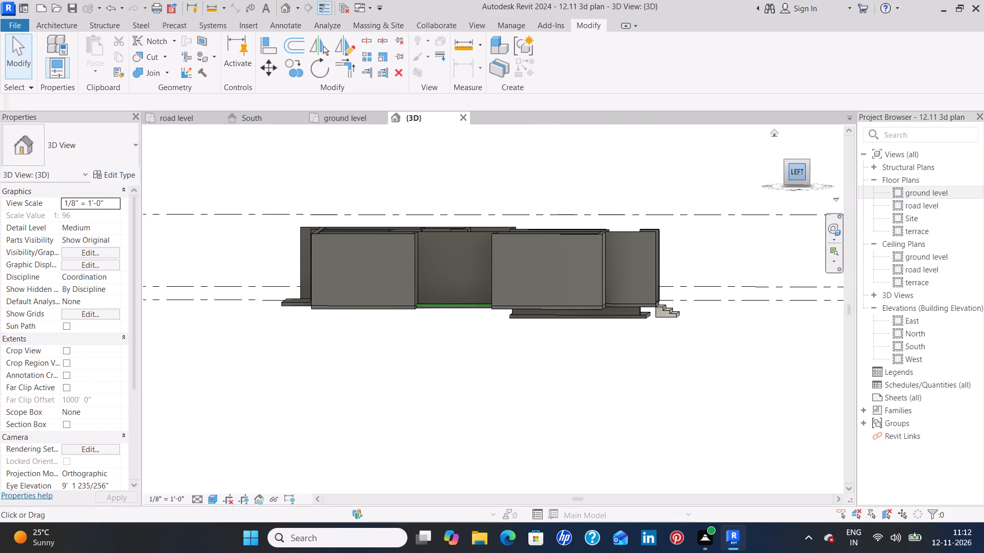
Inspect the left side of the house straight on, comparing the walls and floor slabs with the level lines.
{"action": "left_click", "coordinate": [795, 169]}
{"action": "scroll", "coordinate": [491, 276], "scroll_direction": "up", "scroll_amount": 4}
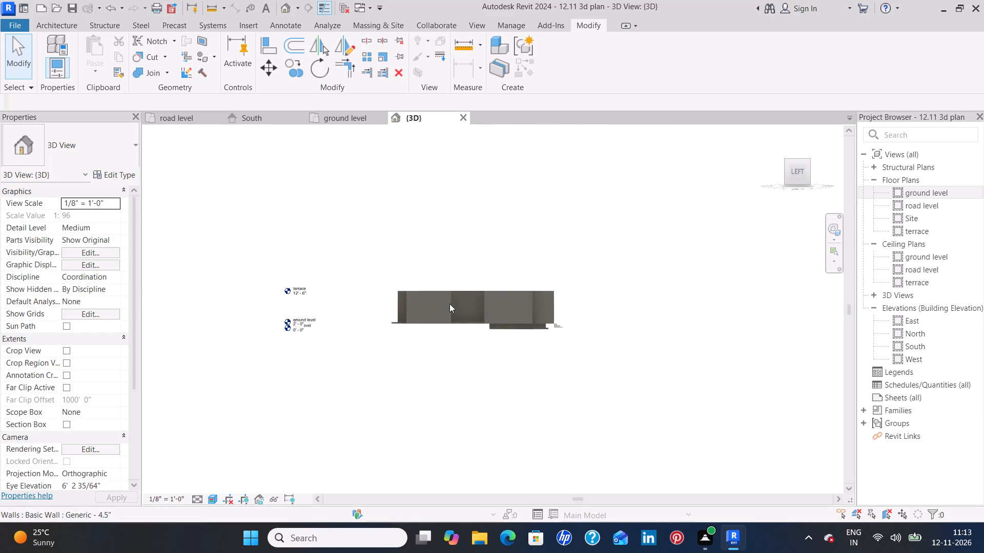
{"action": "scroll", "coordinate": [446, 306], "scroll_direction": "up", "scroll_amount": 9}
{"action": "middle_click_drag", "start_coordinate": [405, 306], "coordinate": [484, 275]}
{"action": "scroll", "coordinate": [449, 290], "scroll_direction": "up", "scroll_amount": 4}
{"action": "middle_click_drag", "start_coordinate": [411, 285], "coordinate": [501, 279]}
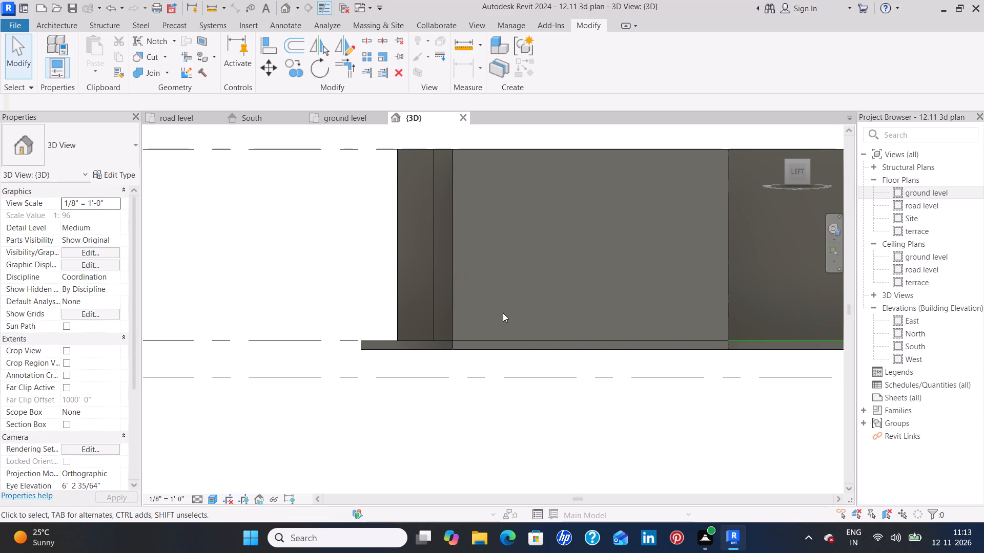
{"action": "scroll", "coordinate": [503, 313], "scroll_direction": "down", "scroll_amount": 2}
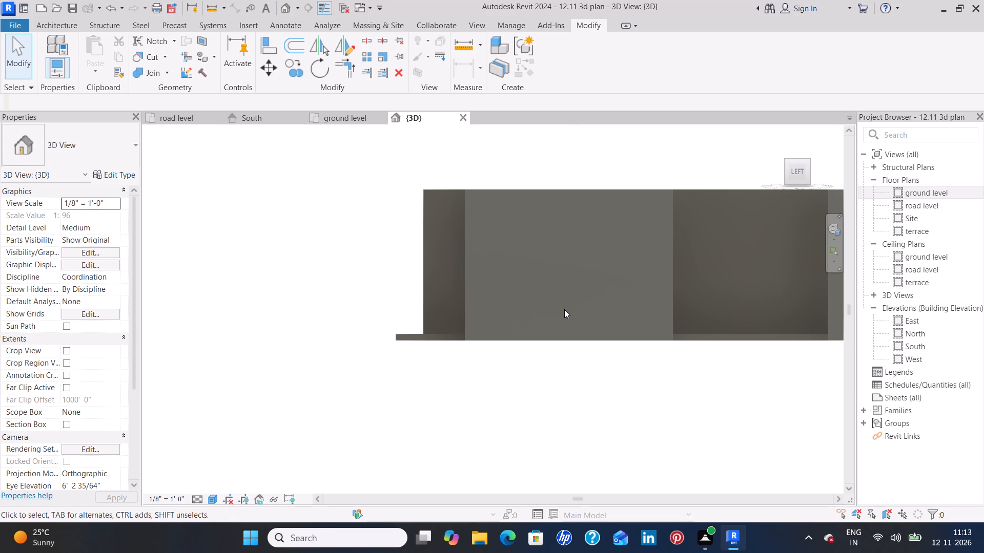
{"action": "scroll", "coordinate": [564, 309], "scroll_direction": "down", "scroll_amount": 4}
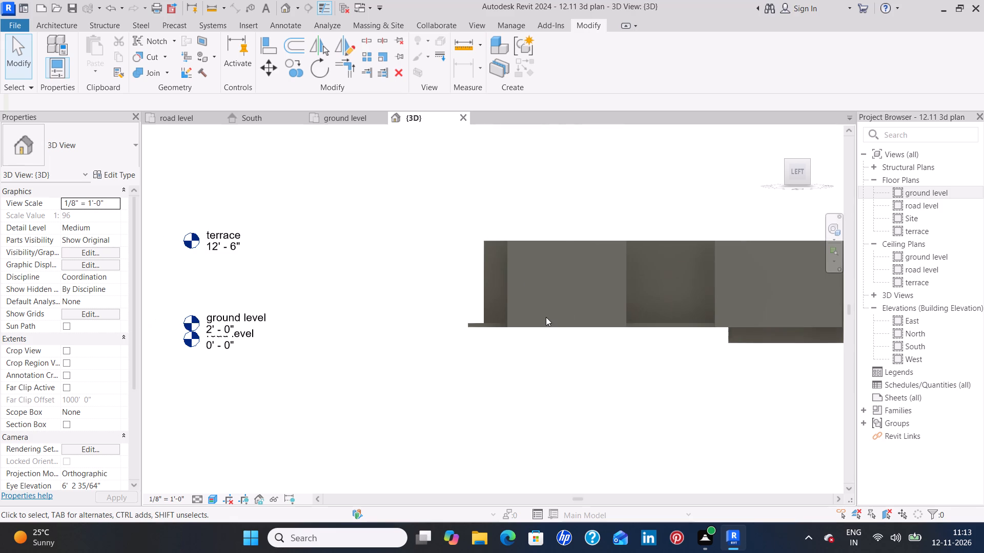
Examine the back of the house in 3D, focusing on the rear floor slab and the underside of the walls.
{"action": "middle_click_drag", "start_coordinate": [546, 317], "coordinate": [613, 373], "text": "shift"}
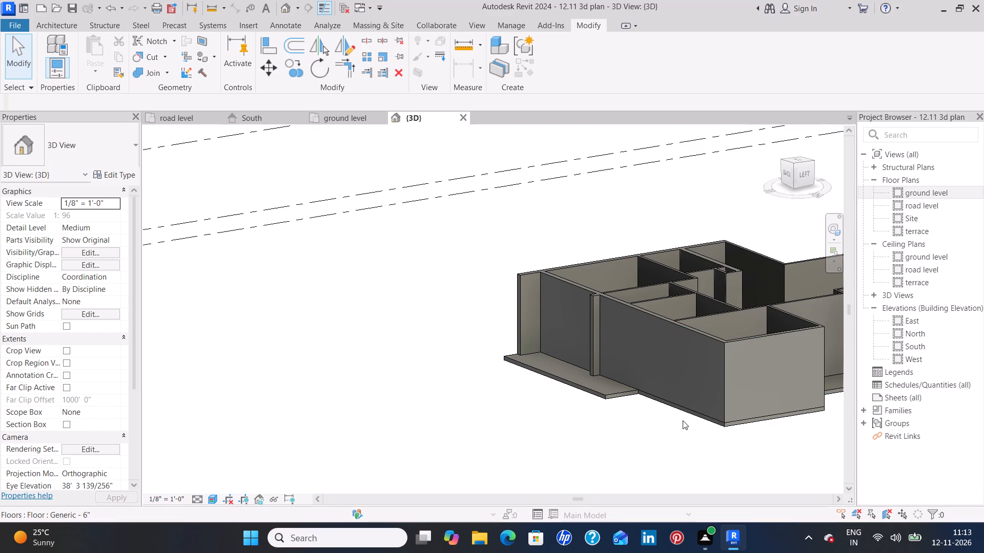
{"action": "middle_click_drag", "start_coordinate": [683, 420], "coordinate": [706, 416], "text": "shift"}
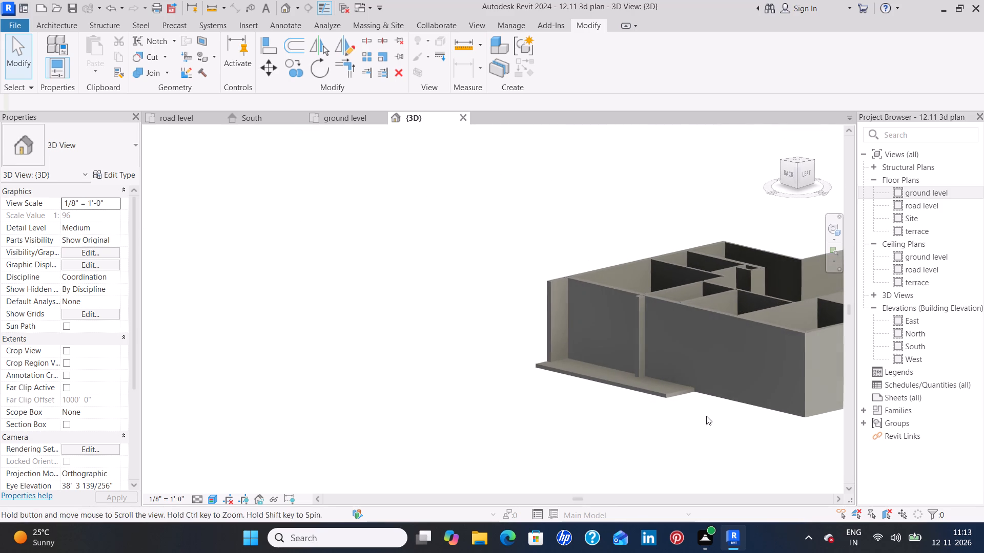
{"action": "middle_click_drag", "start_coordinate": [706, 416], "coordinate": [497, 369]}
{"action": "middle_click_drag", "start_coordinate": [556, 379], "coordinate": [612, 380], "text": "shift"}
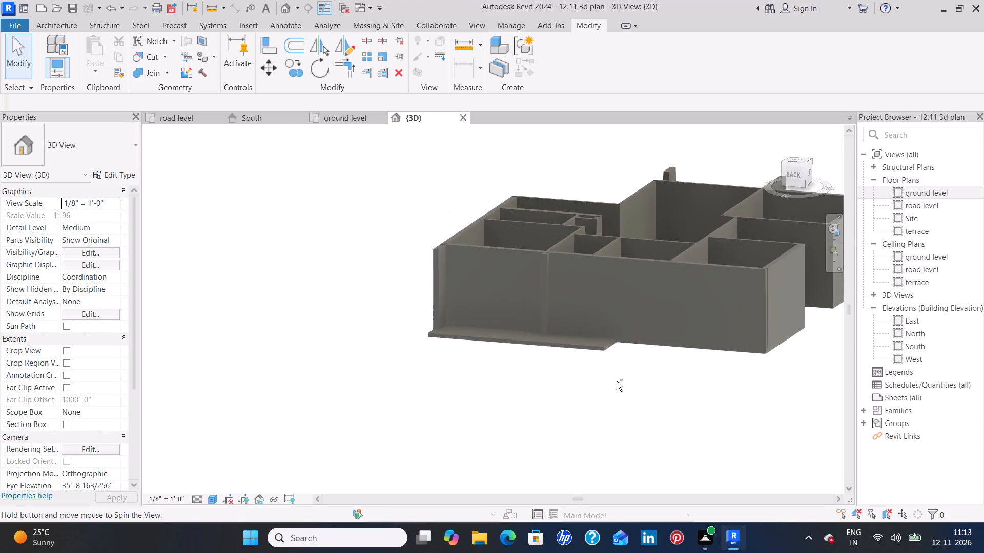
{"action": "middle_click_drag", "start_coordinate": [619, 381], "coordinate": [461, 337]}
{"action": "middle_click_drag", "start_coordinate": [558, 347], "coordinate": [608, 322], "text": "shift"}
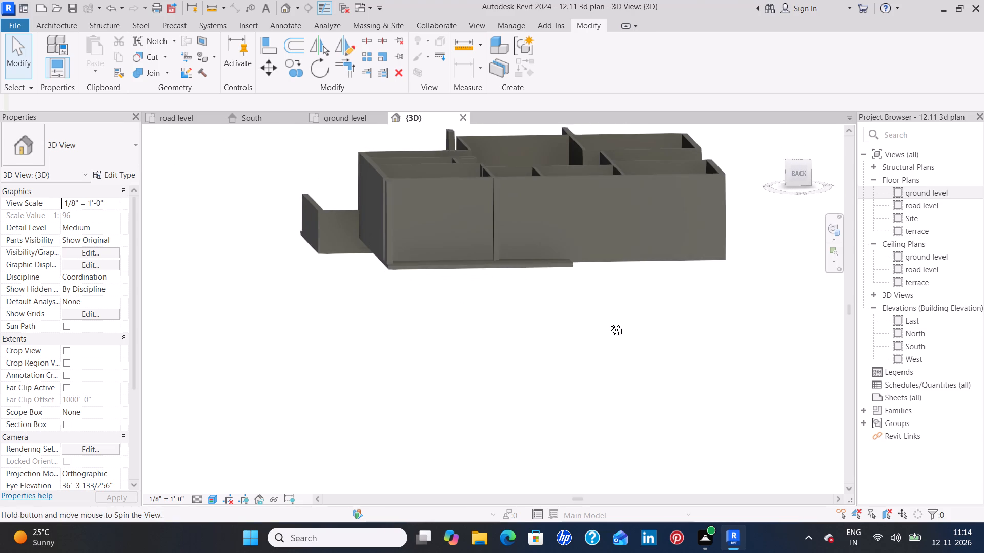
{"action": "middle_click_drag", "start_coordinate": [608, 322], "coordinate": [608, 320], "text": "shift"}
{"action": "middle_click_drag", "start_coordinate": [586, 275], "coordinate": [579, 250]}
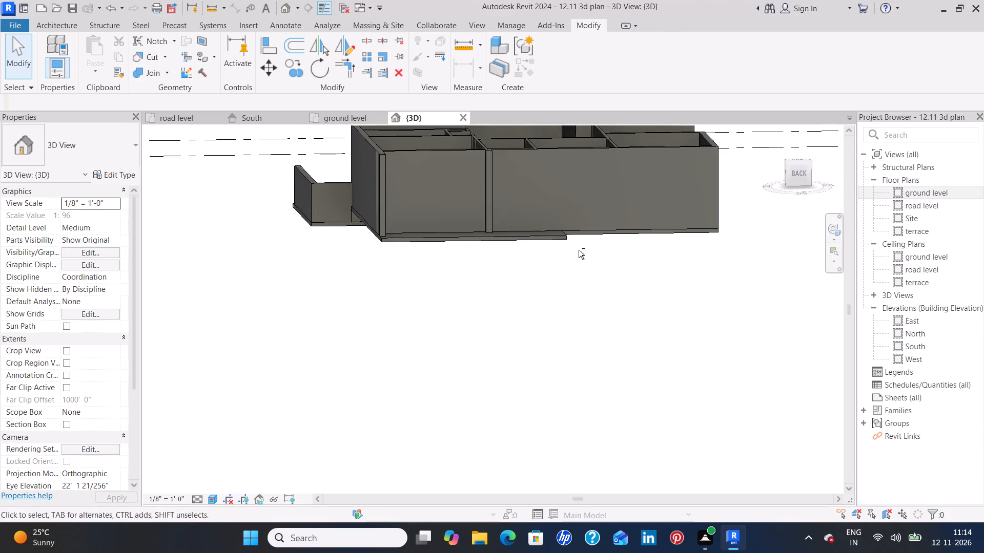
{"action": "middle_click_drag", "start_coordinate": [578, 252], "coordinate": [572, 226], "text": "shift"}
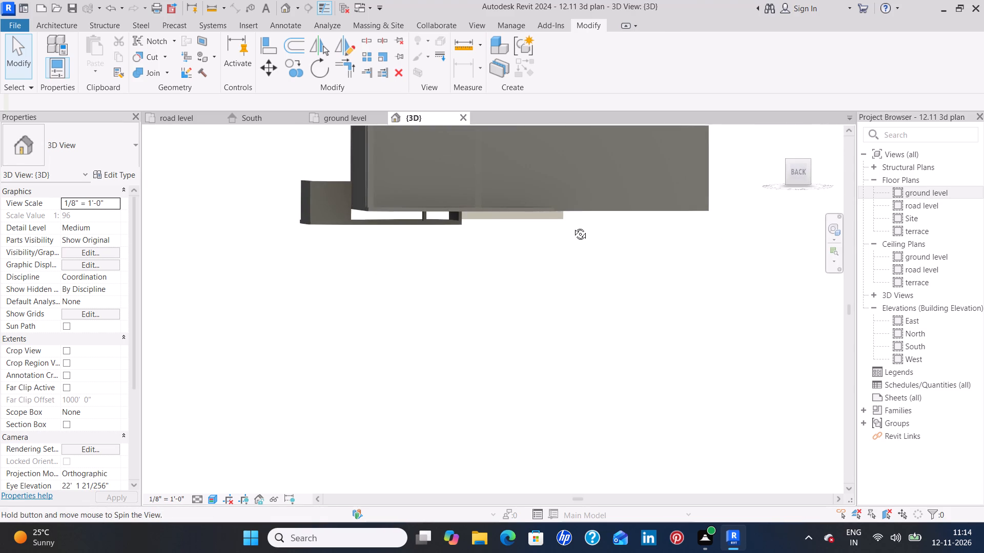
{"action": "middle_click_drag", "start_coordinate": [572, 226], "coordinate": [570, 226], "text": "shift"}
{"action": "middle_click_drag", "start_coordinate": [568, 226], "coordinate": [489, 413]}
{"action": "scroll", "coordinate": [478, 423], "scroll_direction": "up", "scroll_amount": 4}
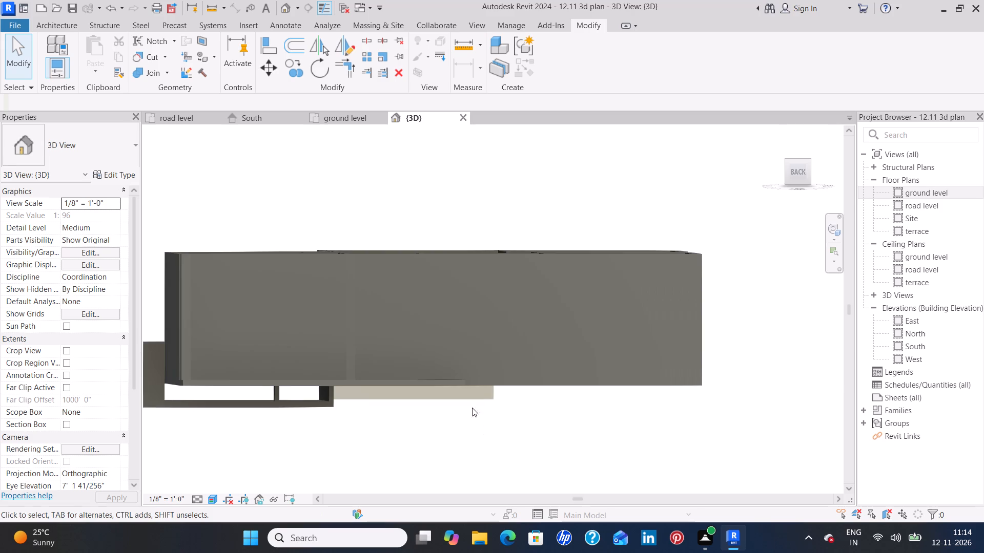
{"action": "scroll", "coordinate": [472, 408], "scroll_direction": "up", "scroll_amount": 2}
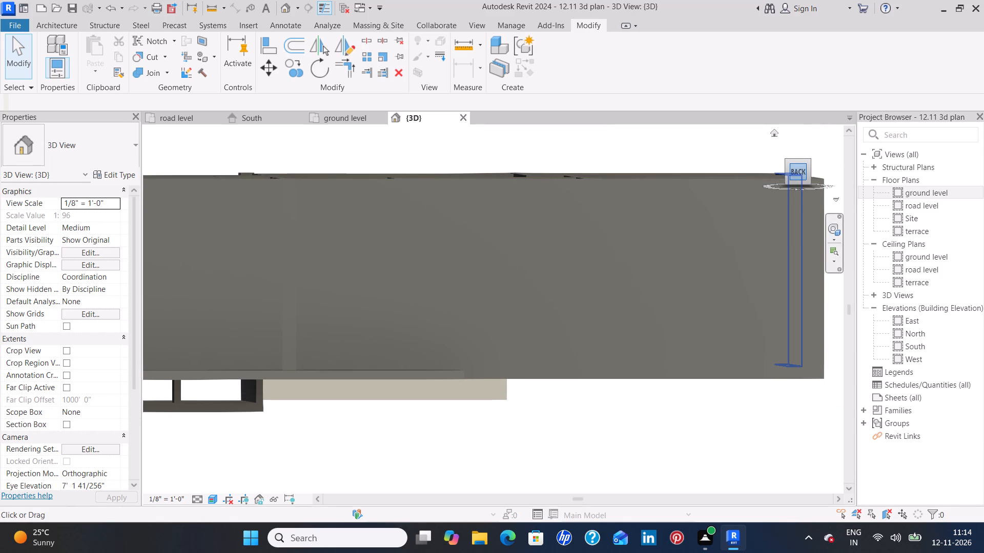
Face the back of the house straight on and start an in-place component in the Casework category with the default name.
{"action": "scroll", "coordinate": [802, 171], "scroll_direction": "up", "scroll_amount": 4}
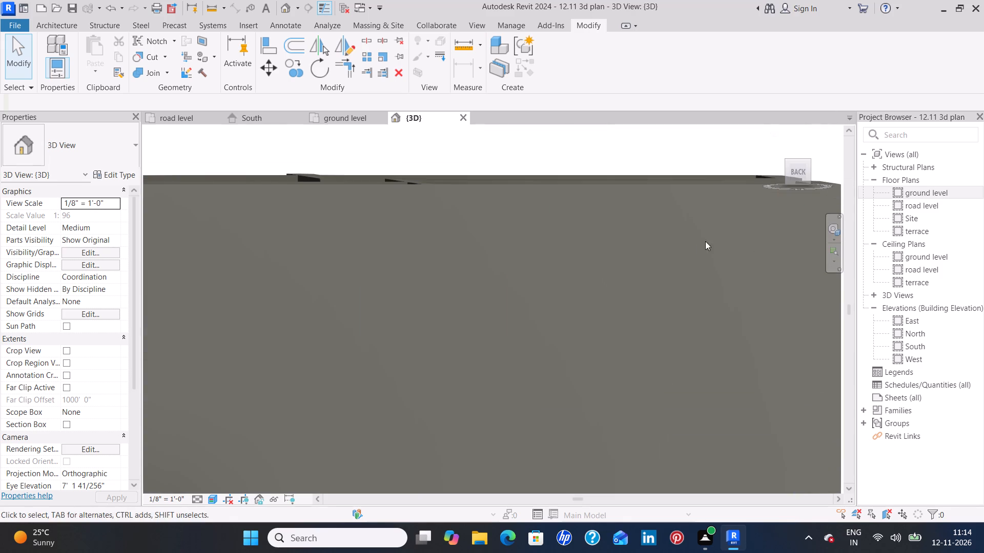
{"action": "middle_click_drag", "start_coordinate": [688, 251], "coordinate": [557, 315]}
{"action": "left_click", "coordinate": [798, 172]}
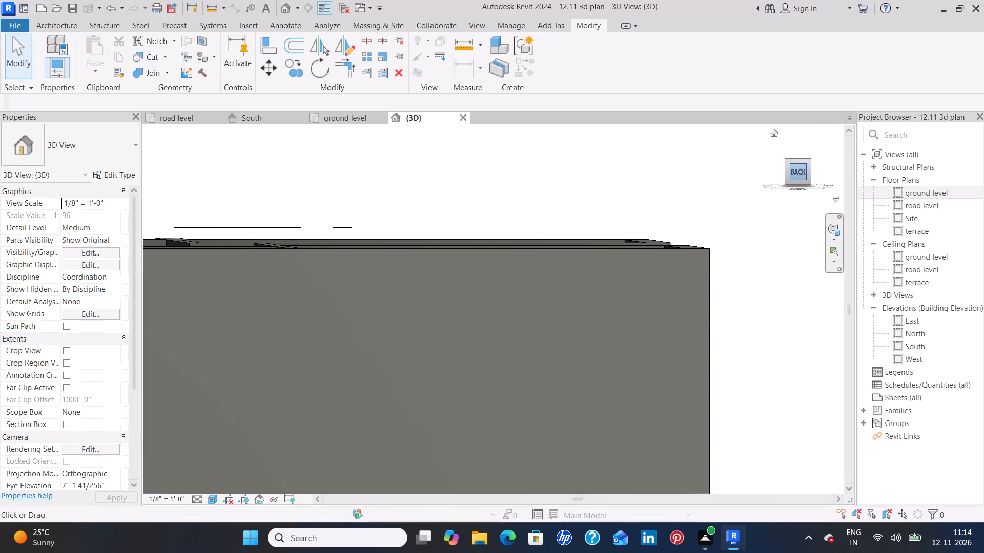
{"action": "scroll", "coordinate": [543, 304], "scroll_direction": "up", "scroll_amount": 3}
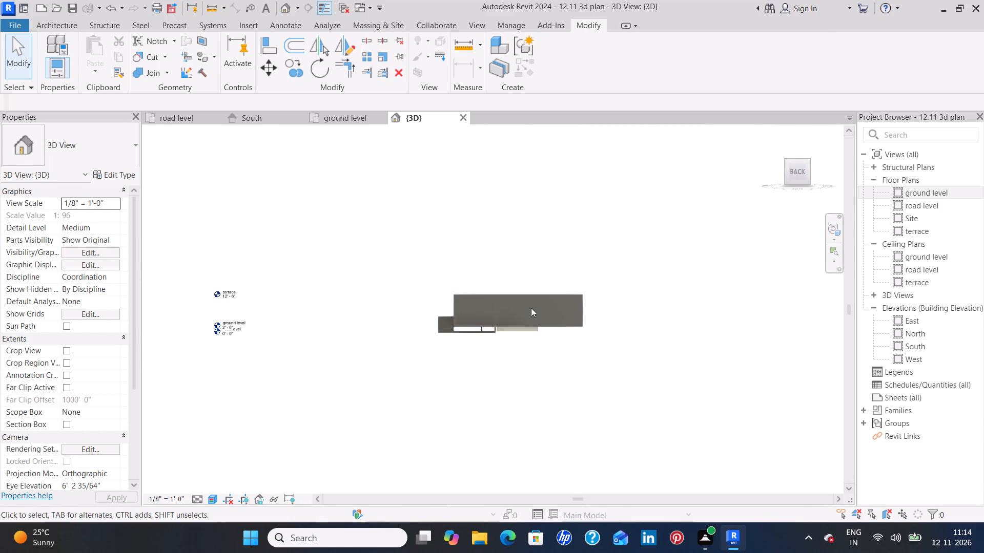
{"action": "scroll", "coordinate": [531, 308], "scroll_direction": "up", "scroll_amount": 13}
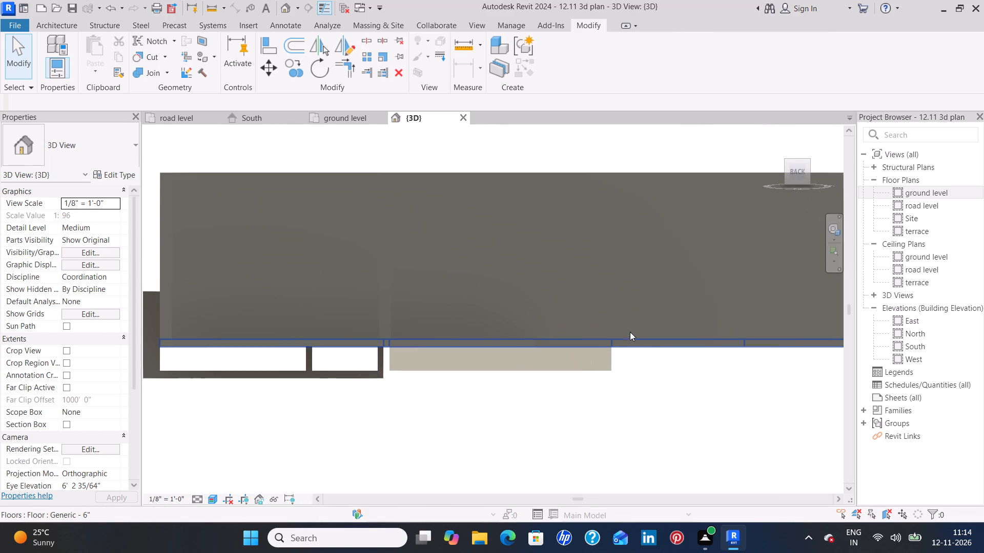
{"action": "middle_click_drag", "start_coordinate": [608, 348], "coordinate": [589, 308]}
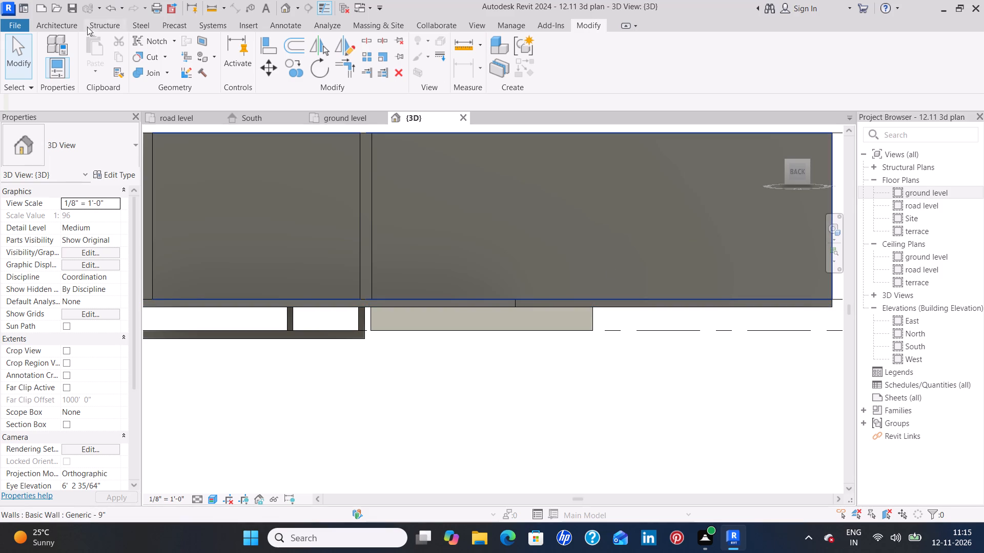
{"action": "left_click", "coordinate": [64, 26]}
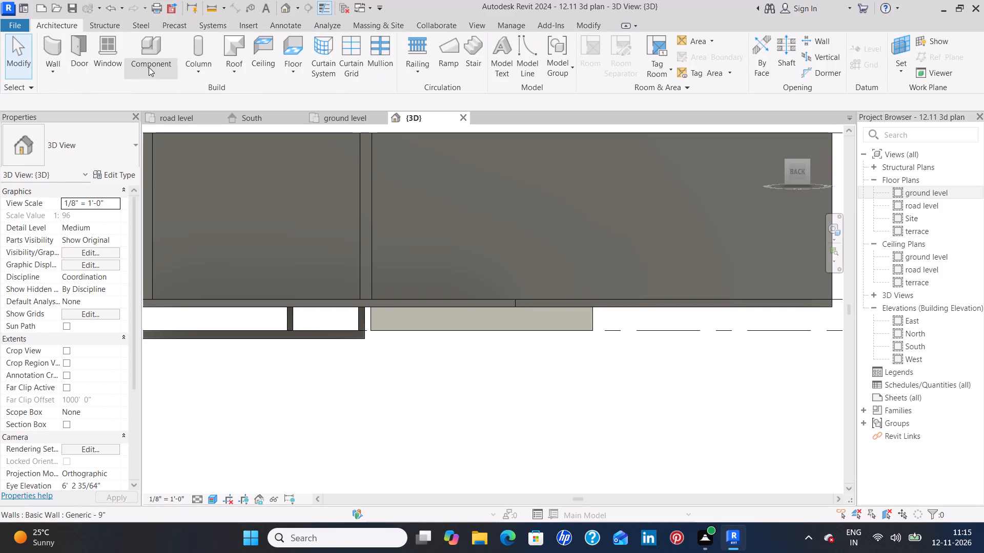
{"action": "left_click", "coordinate": [149, 67]}
{"action": "left_click_drag", "start_coordinate": [183, 112], "coordinate": [183, 119]}
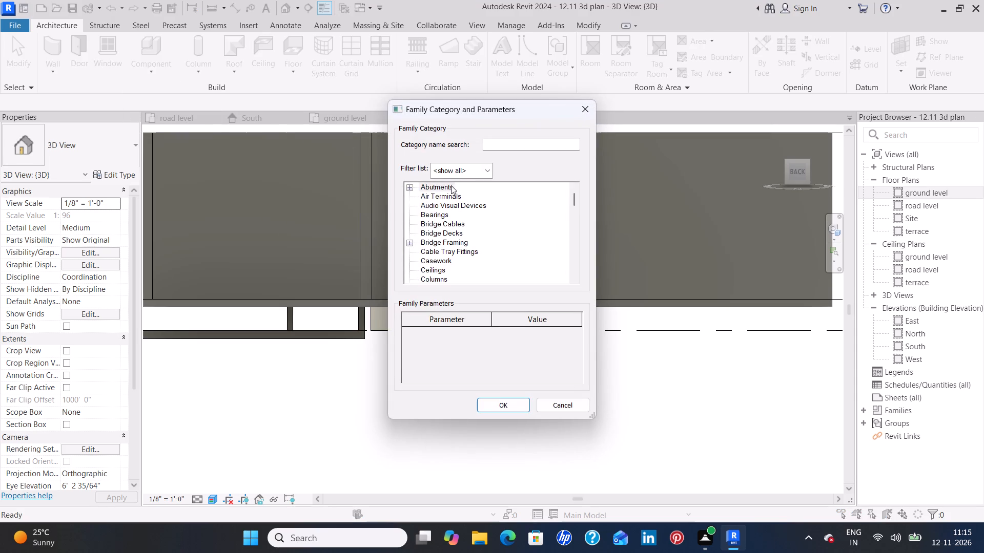
{"action": "left_click", "coordinate": [427, 261]}
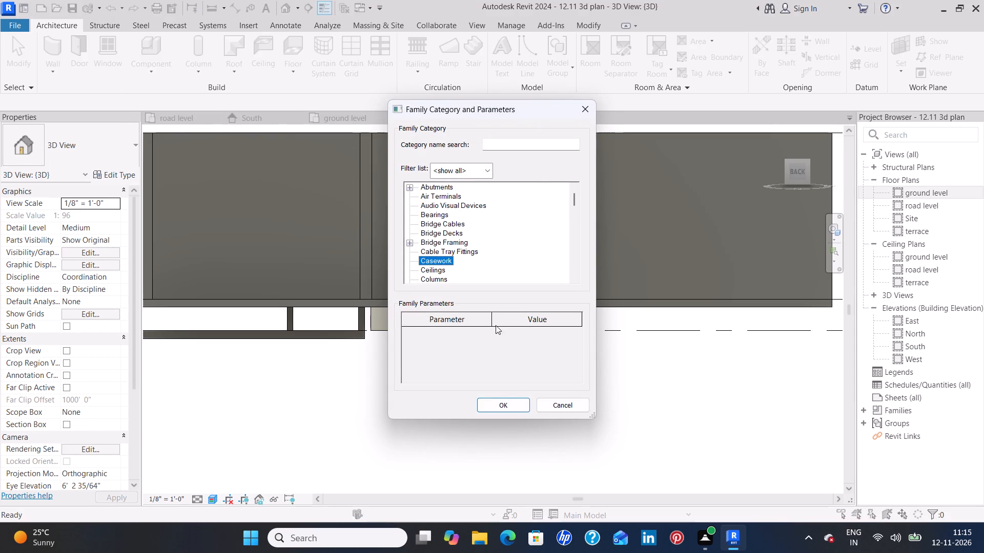
{"action": "left_click", "coordinate": [502, 410]}
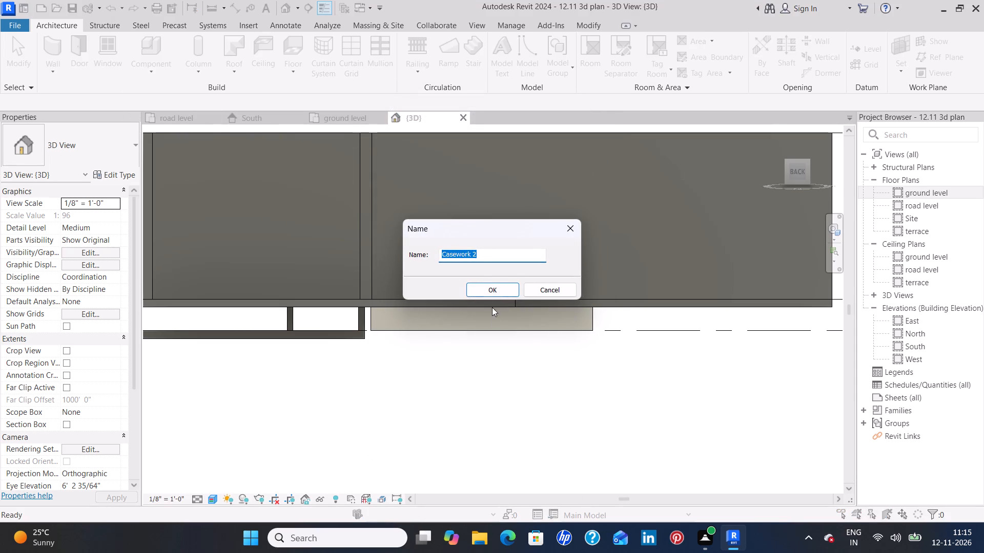
{"action": "left_click", "coordinate": [493, 287]}
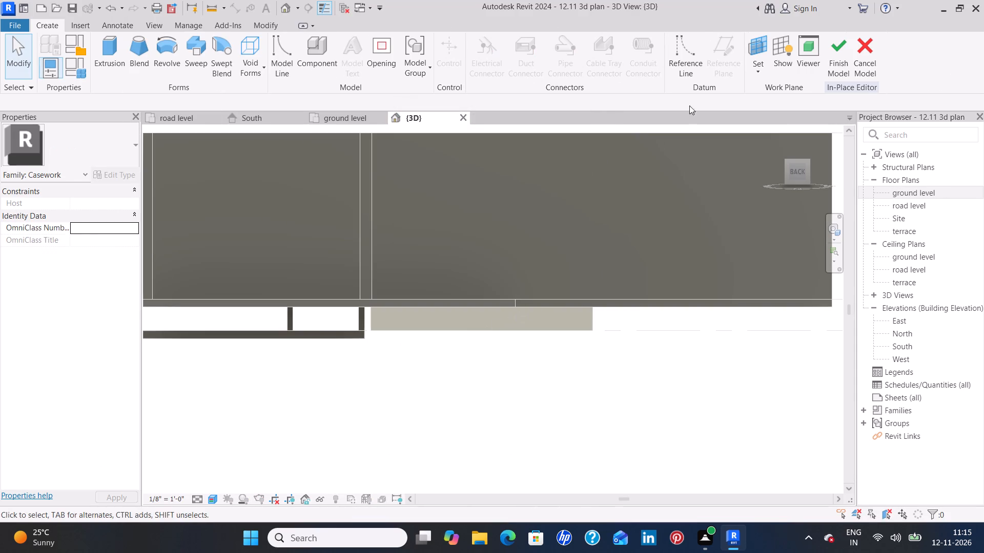
Set the work plane by picking the face of the 9" wall at the back of the house, above the floor slab.
{"action": "left_click", "coordinate": [760, 44]}
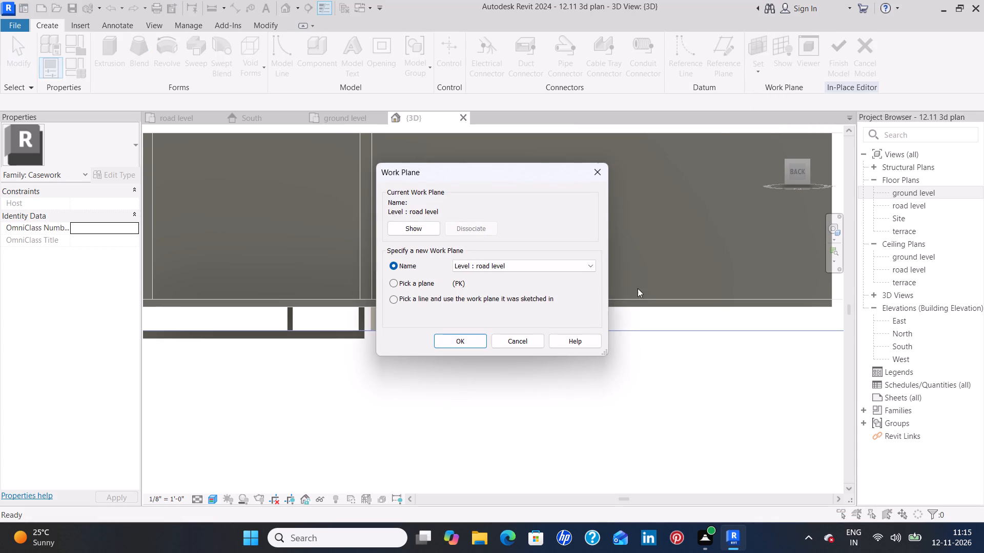
{"action": "left_click", "coordinate": [509, 269]}
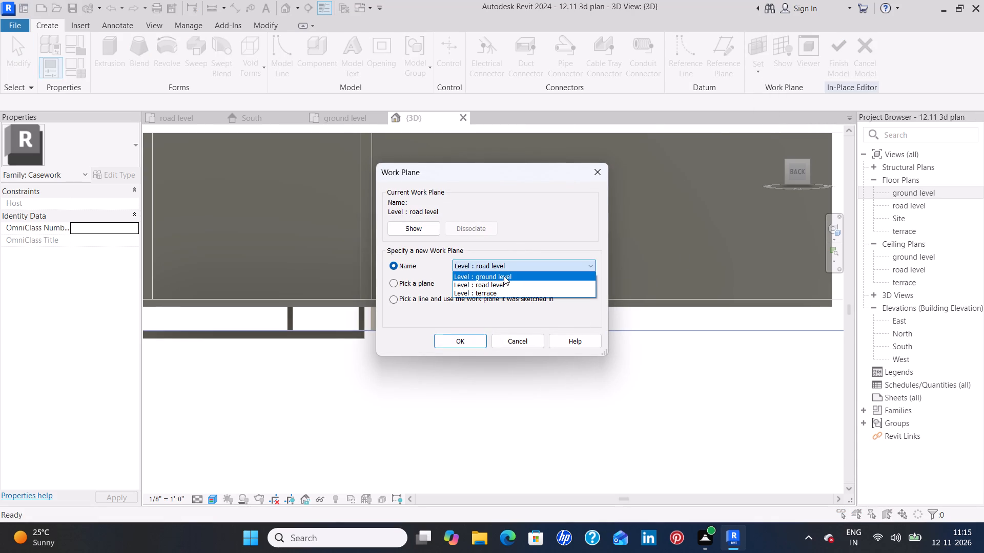
{"action": "left_click", "coordinate": [504, 276]}
{"action": "left_click", "coordinate": [389, 283]}
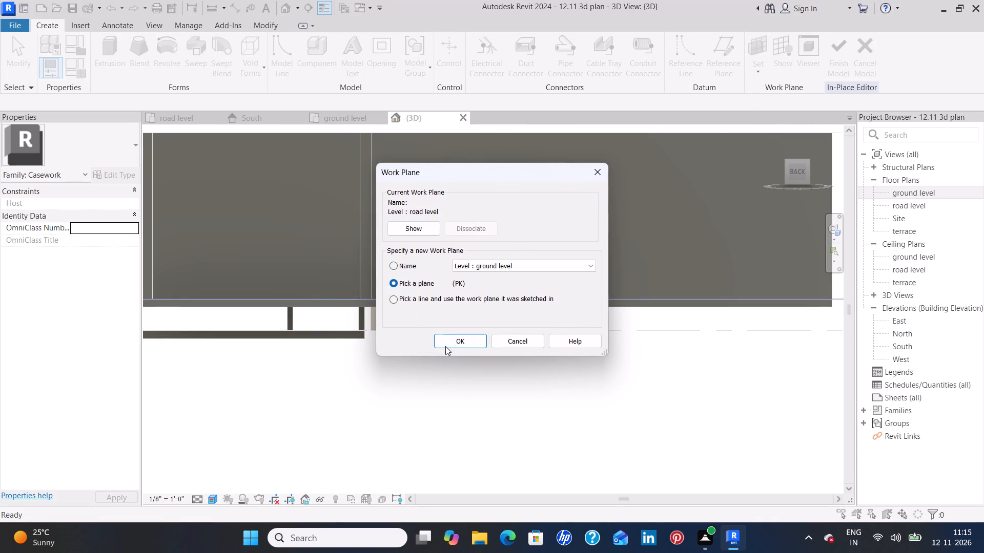
{"action": "left_click", "coordinate": [457, 345]}
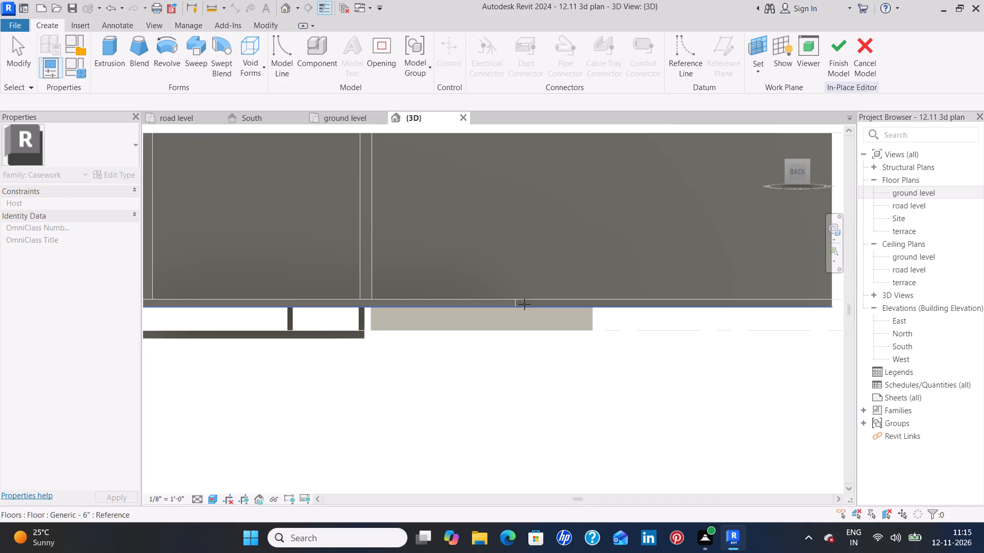
{"action": "scroll", "coordinate": [524, 305], "scroll_direction": "up", "scroll_amount": 3}
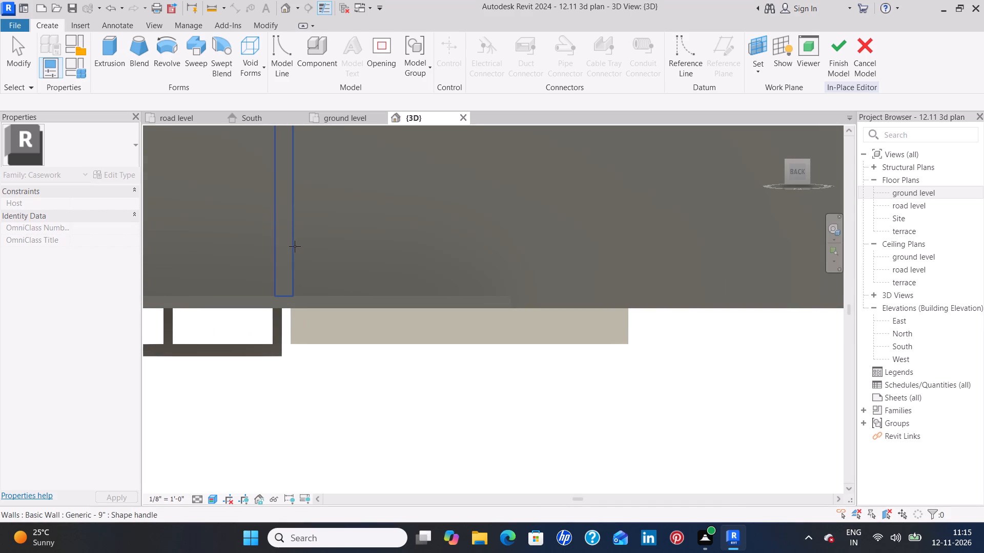
{"action": "scroll", "coordinate": [295, 243], "scroll_direction": "up", "scroll_amount": 6}
{"action": "middle_click_drag", "start_coordinate": [279, 246], "coordinate": [335, 259]}
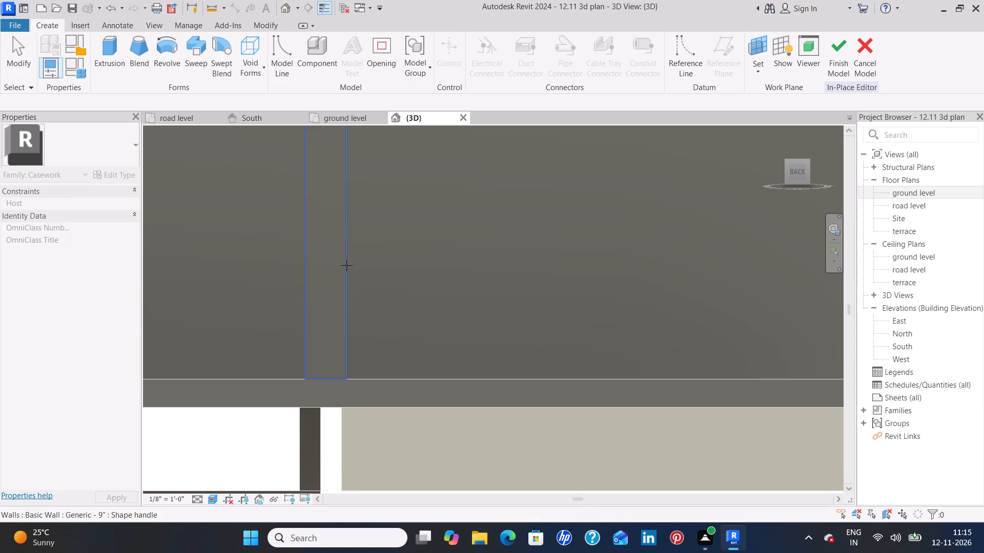
{"action": "scroll", "coordinate": [346, 265], "scroll_direction": "up", "scroll_amount": 2}
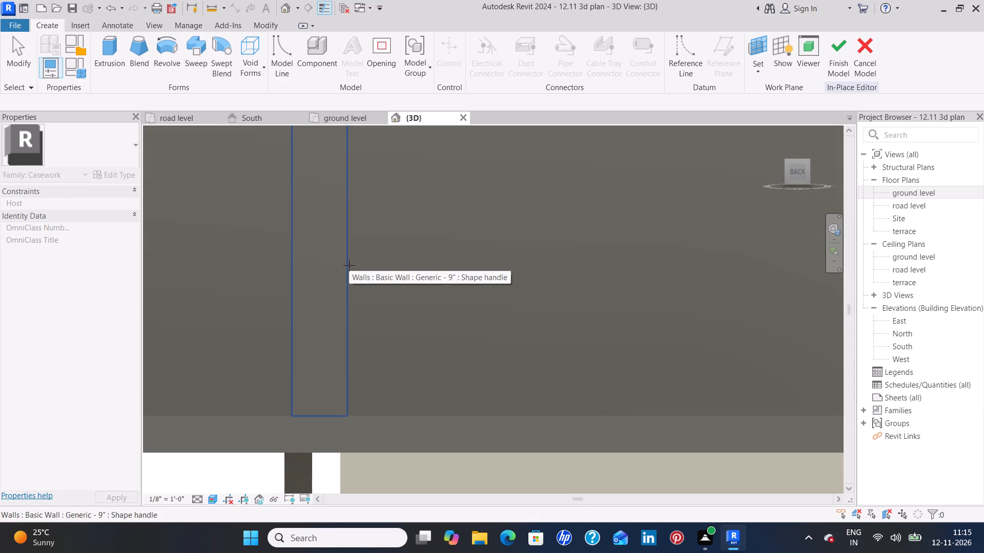
{"action": "left_click", "coordinate": [349, 265]}
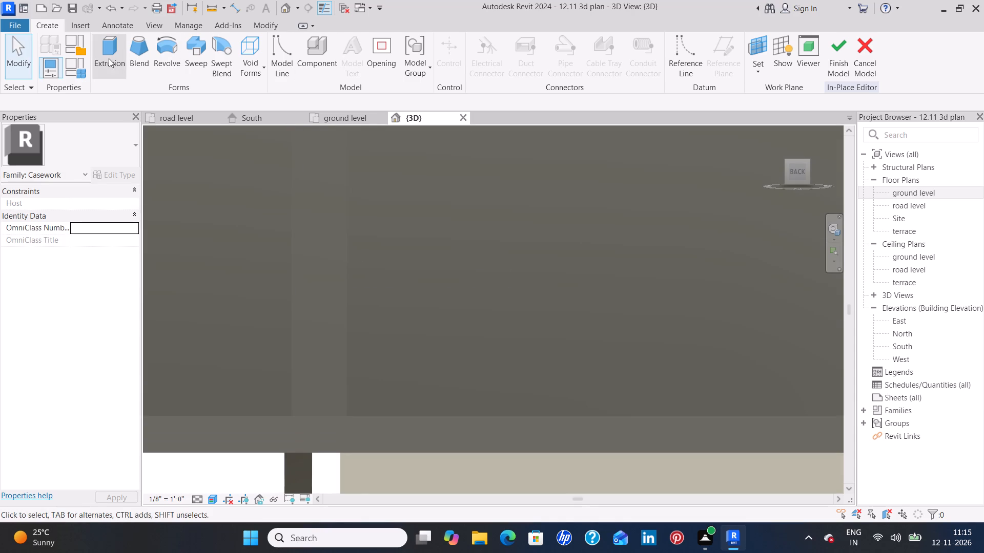
Start an extrusion and sketch two descending steps from the picked wall's vertical edge, each with a 1' tread and 6" riser.
{"action": "left_click", "coordinate": [109, 58]}
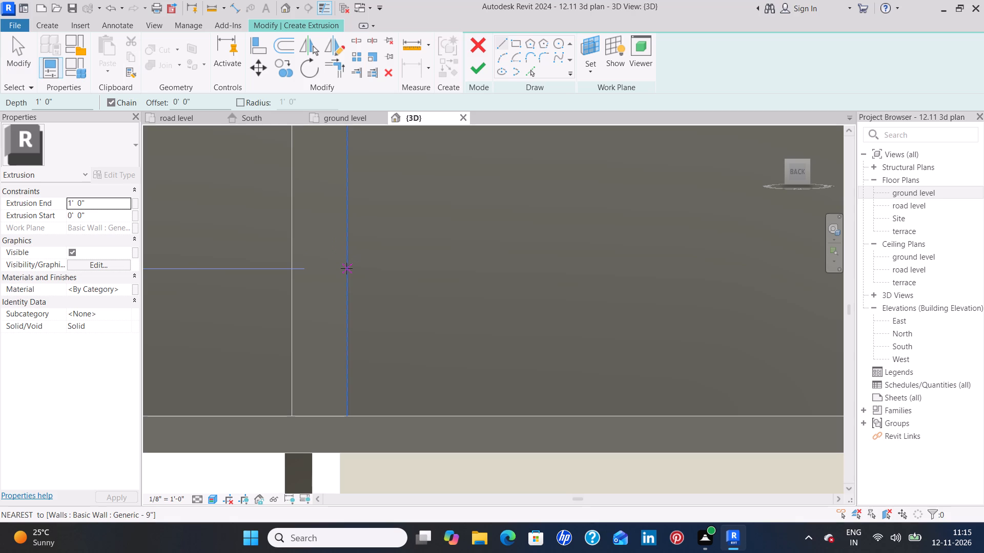
{"action": "left_click", "coordinate": [345, 268]}
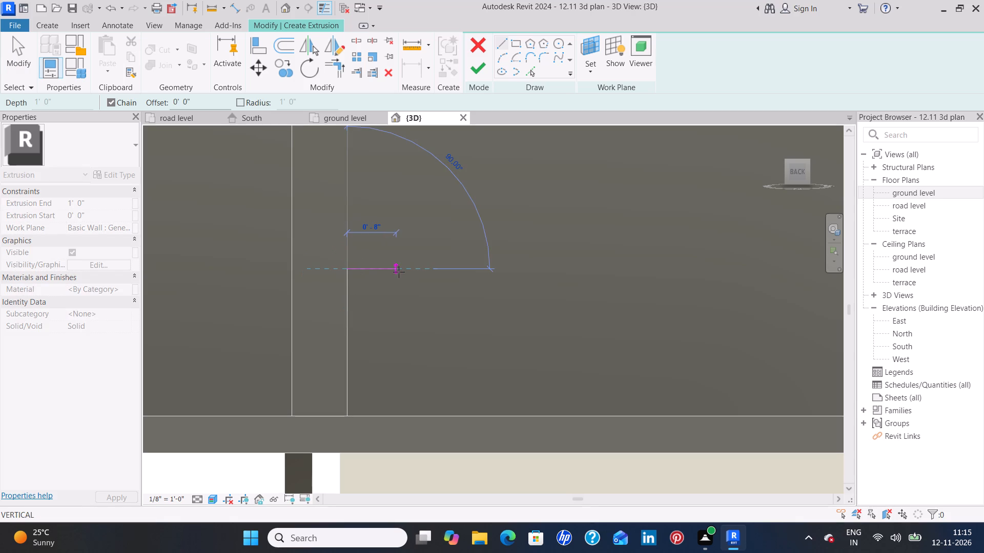
{"action": "type", "text": "1'"}
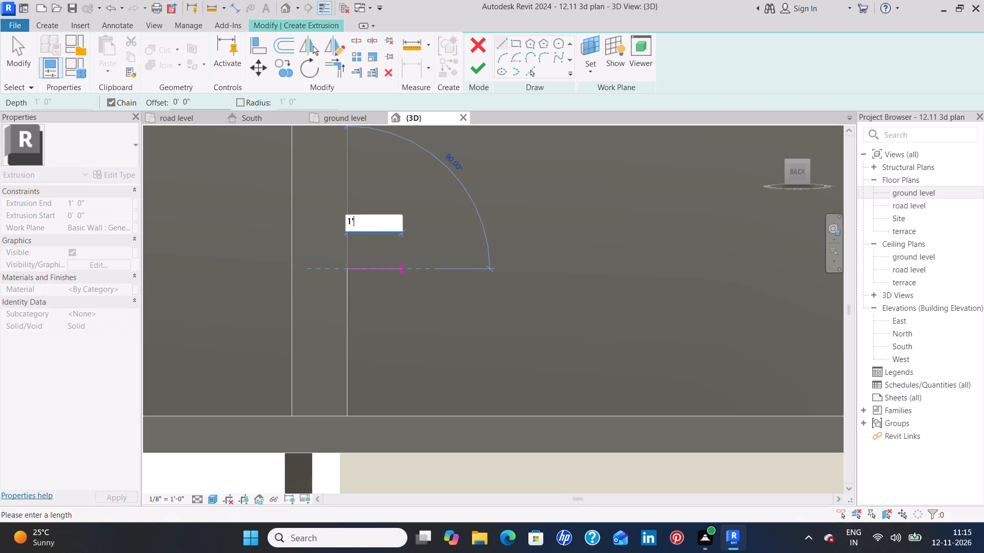
{"action": "key", "text": "Return"}
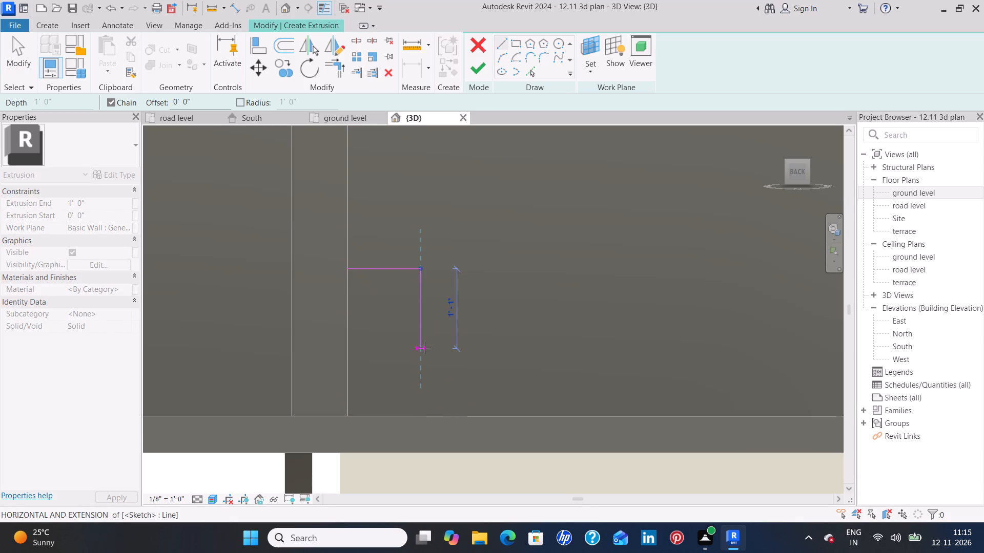
{"action": "key", "text": "6"}
{"action": "key", "text": "shift+quotedbl"}
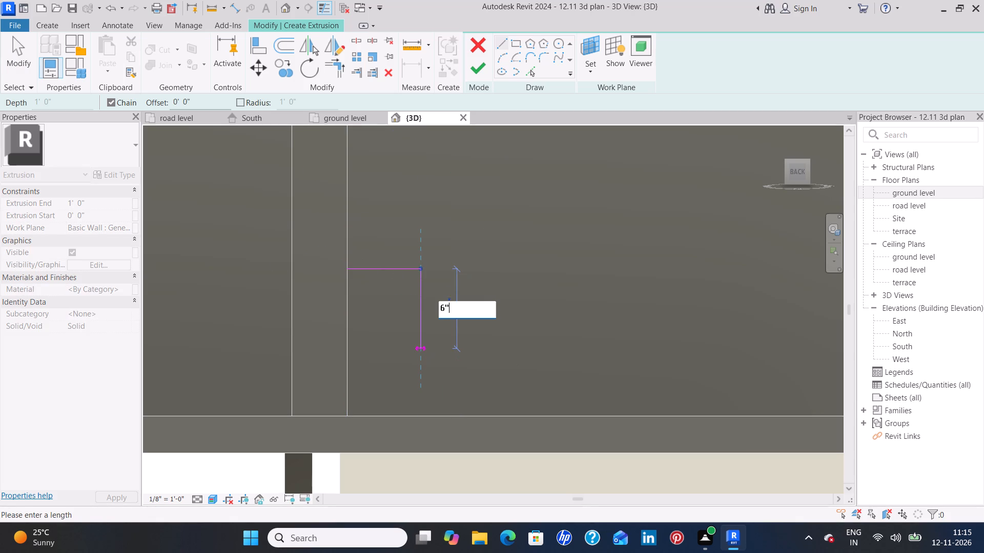
{"action": "key", "text": "Return"}
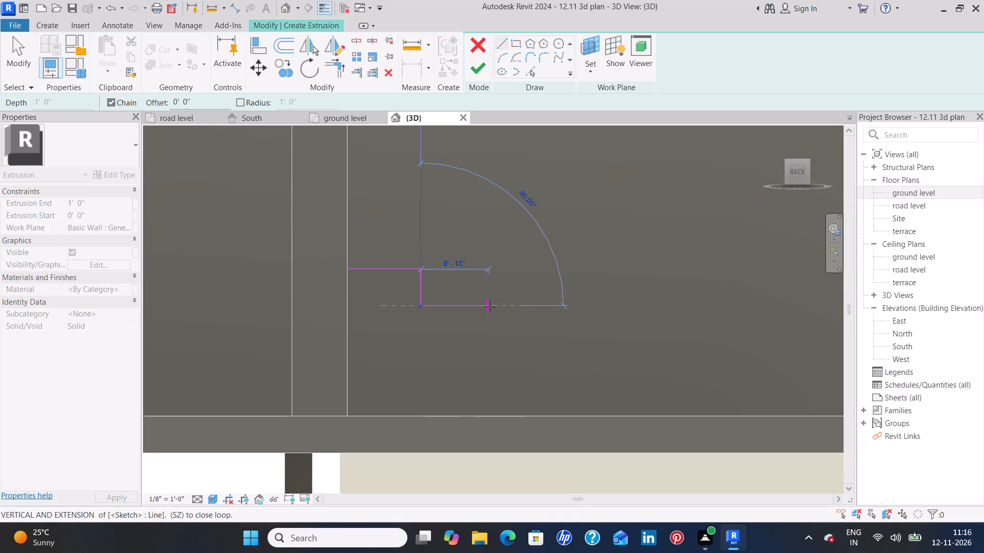
{"action": "type", "text": "1'"}
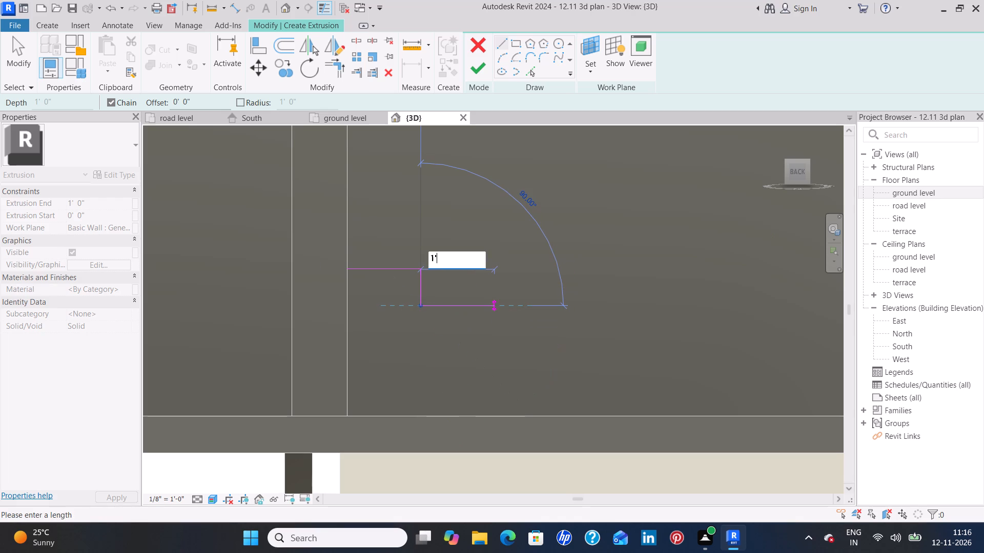
{"action": "key", "text": "Return"}
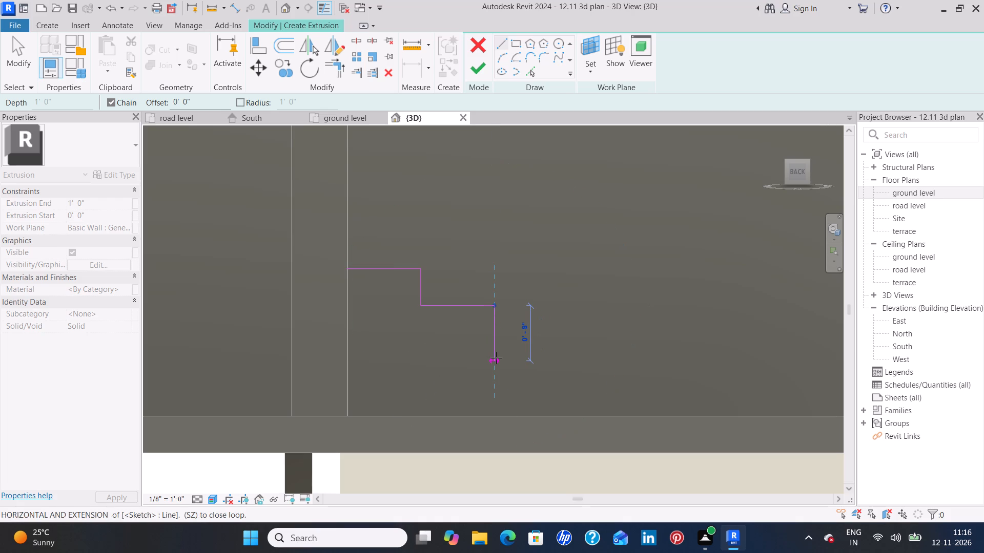
{"action": "key", "text": "6"}
{"action": "key", "text": "shift+quotedbl"}
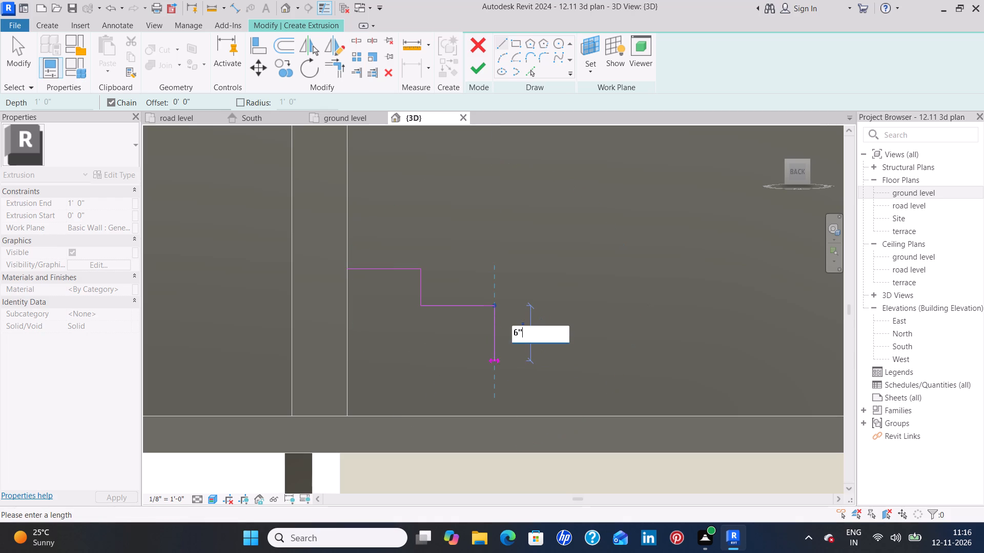
{"action": "key", "text": "Return"}
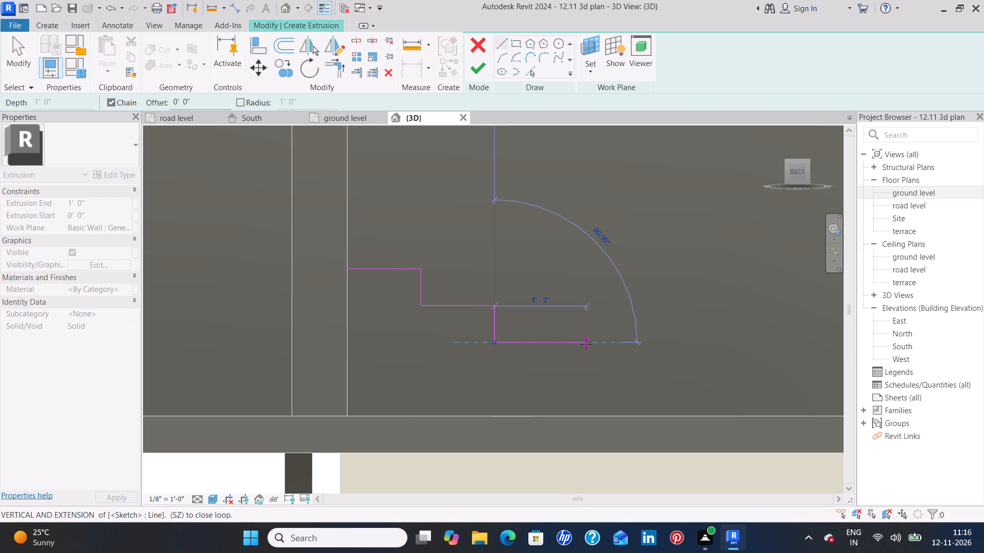
Add a third step with a 1' tread and 6" riser, and close the profile with a 3' base and vertical line on the wall edge.
{"action": "key", "text": "1"}
{"action": "key", "text": "apostrophe"}
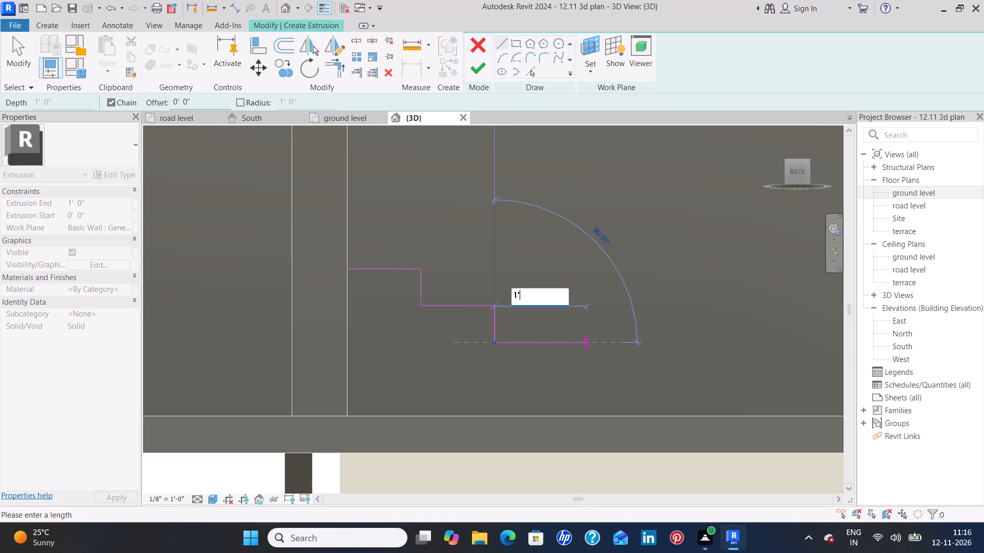
{"action": "key", "text": "Return"}
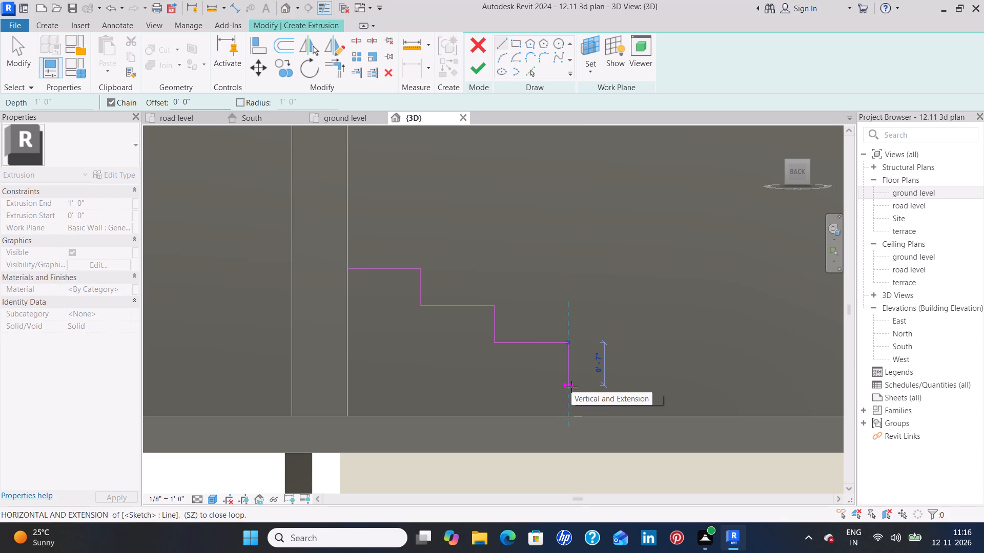
{"action": "key", "text": "6"}
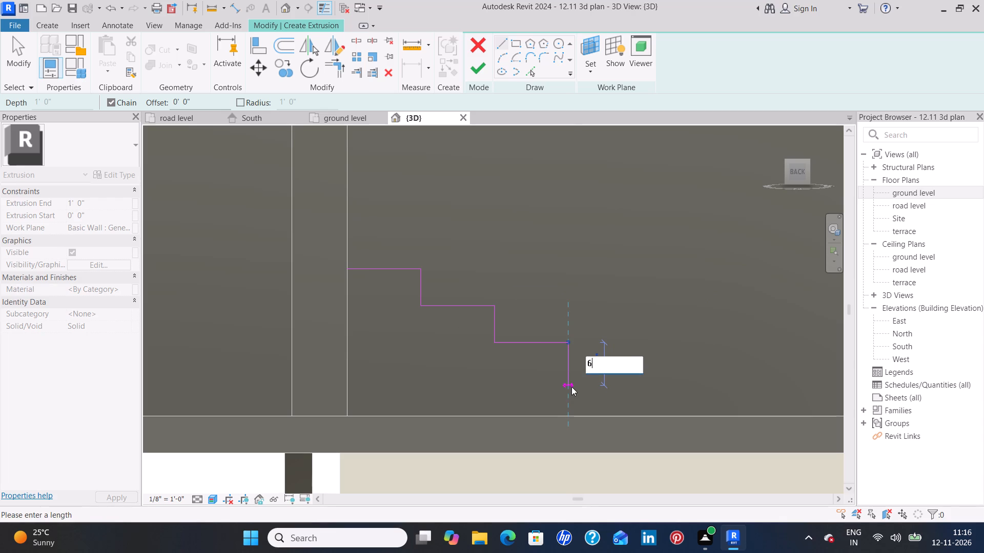
{"action": "key", "text": "shift+quotedbl"}
{"action": "key", "text": "Return"}
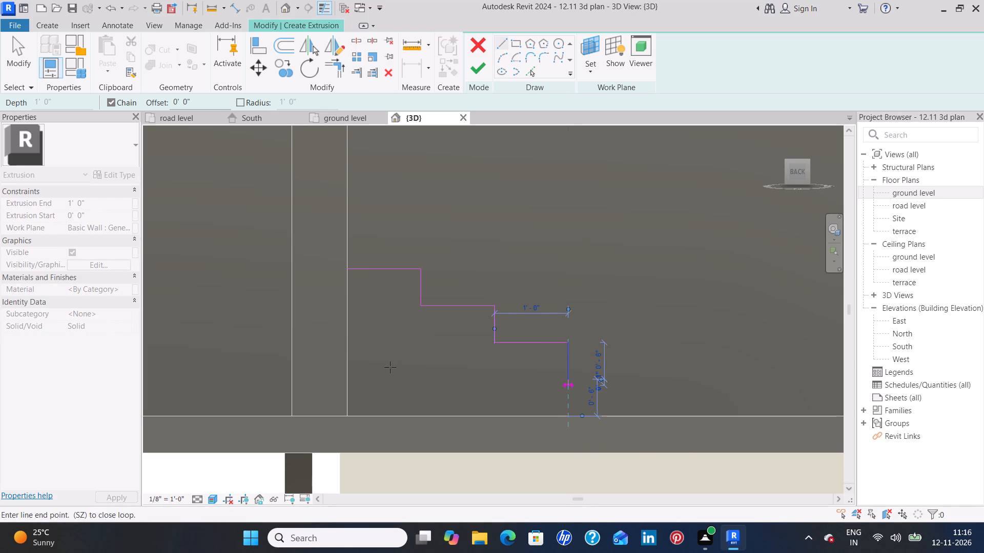
{"action": "left_click", "coordinate": [346, 379]}
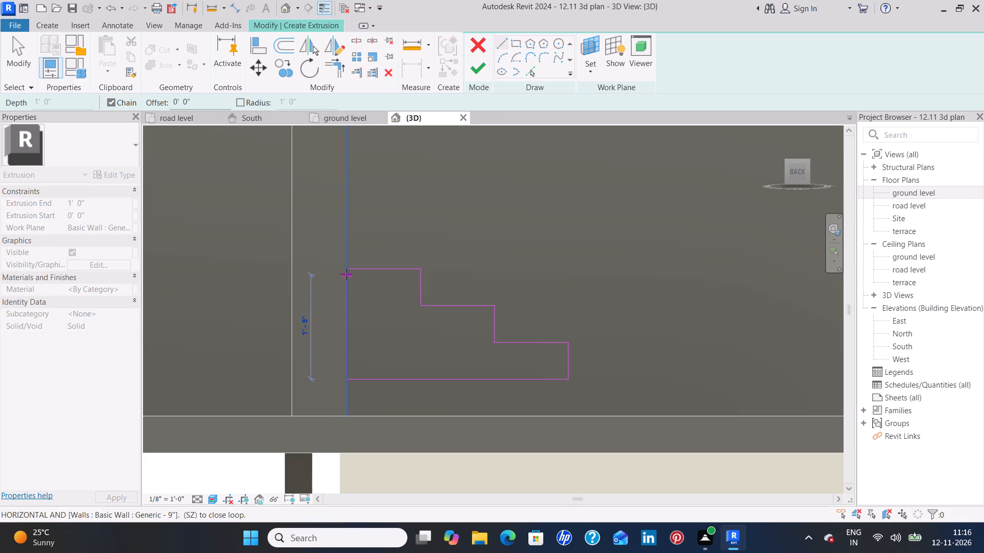
{"action": "left_click", "coordinate": [346, 270]}
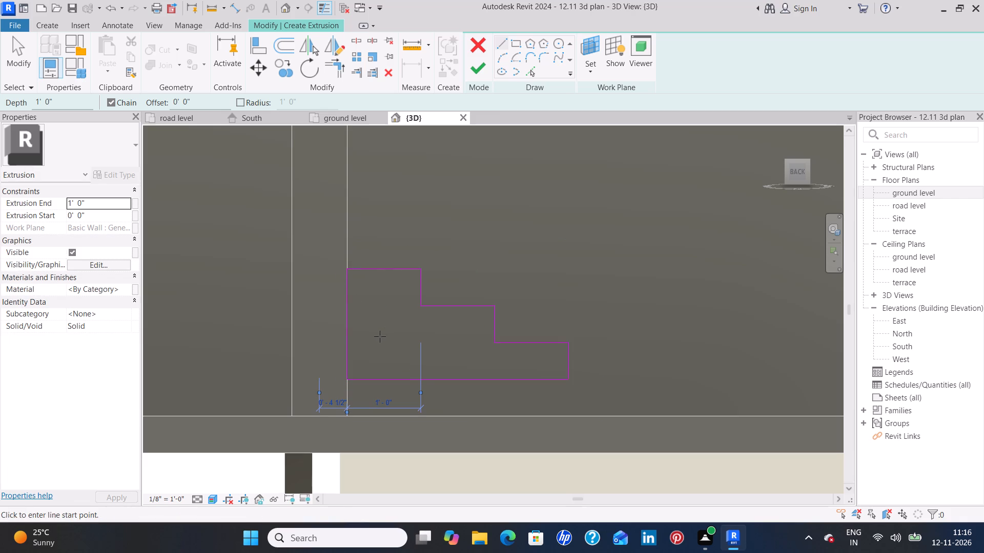
{"action": "key", "text": "Escape"}
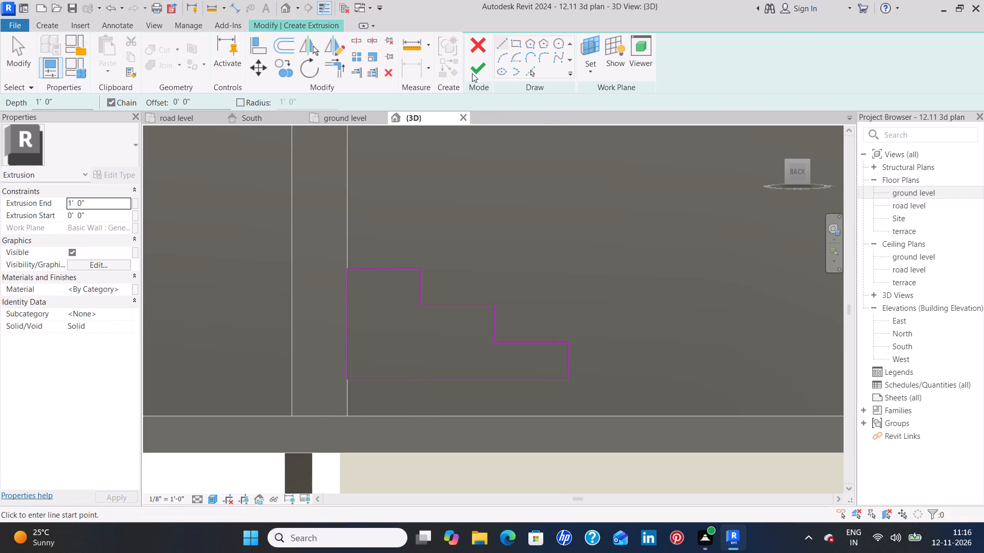
Finish the three-step profile as a 1' deep extrusion and complete the in-place casework model.
{"action": "left_click", "coordinate": [476, 67]}
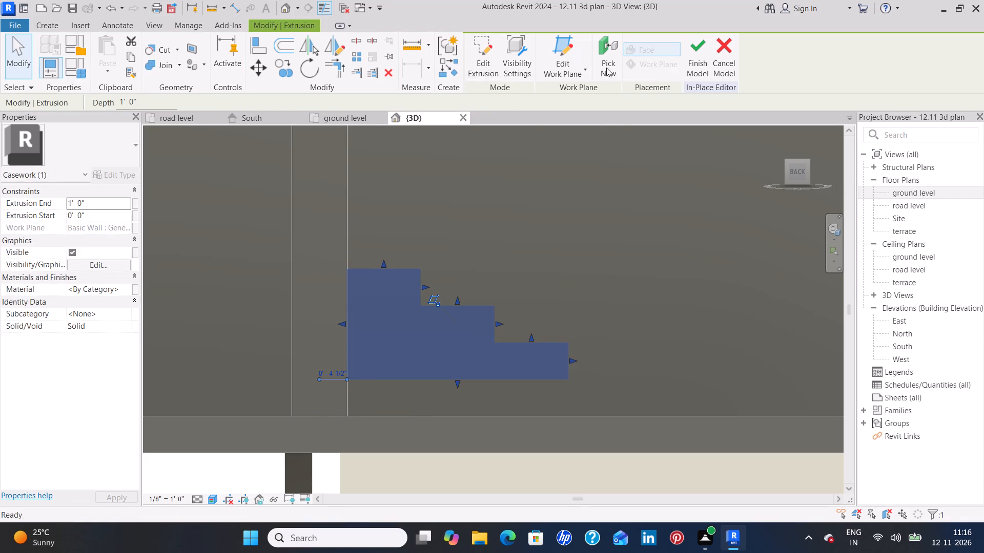
{"action": "left_click", "coordinate": [692, 58]}
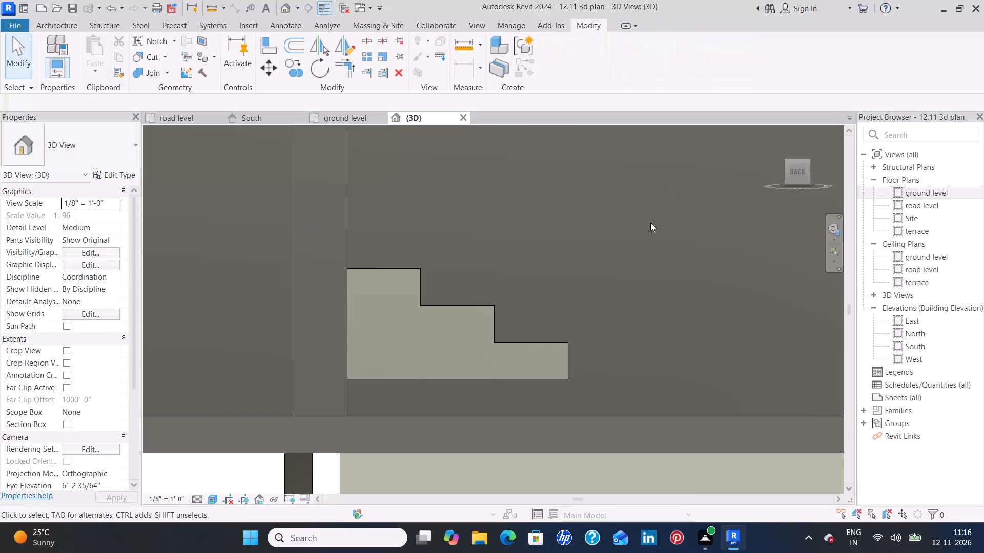
From the house's left side, lower the three-step casework to an elevation of -2' 6", directly beneath the projecting floor slab.
{"action": "scroll", "coordinate": [650, 223], "scroll_direction": "down", "scroll_amount": 4}
{"action": "middle_click_drag", "start_coordinate": [683, 214], "coordinate": [640, 246], "text": "shift"}
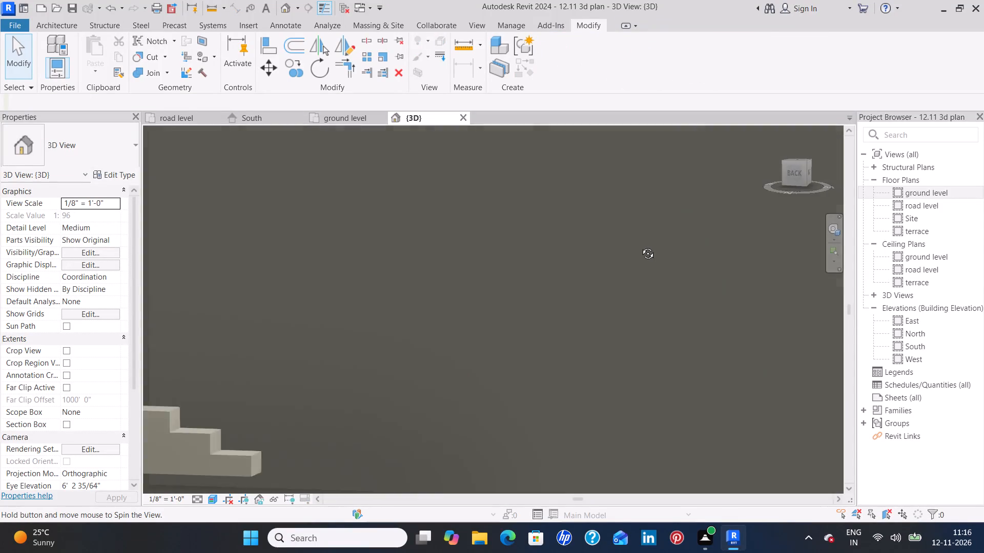
{"action": "middle_click_drag", "start_coordinate": [640, 246], "coordinate": [616, 254], "text": "shift"}
{"action": "middle_click_drag", "start_coordinate": [423, 249], "coordinate": [508, 138]}
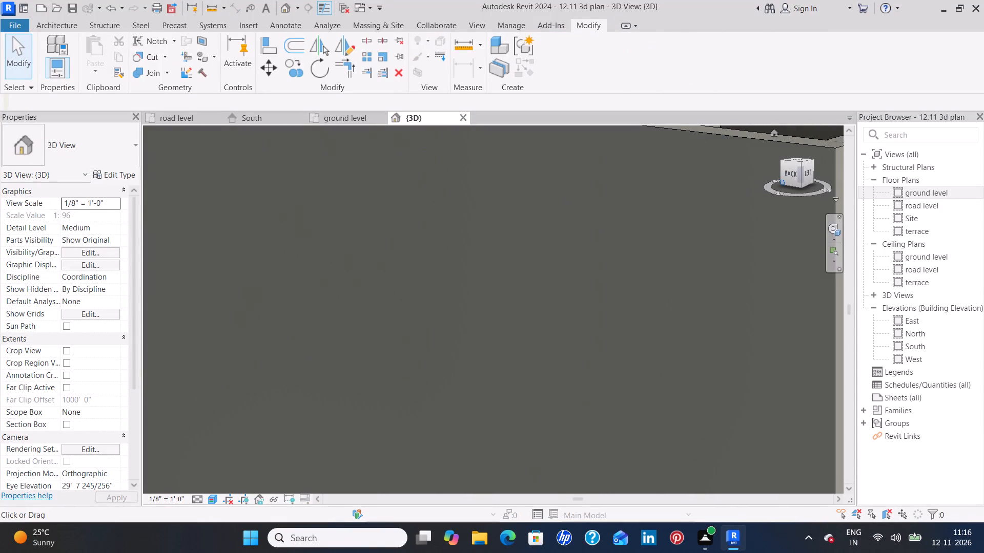
{"action": "left_click", "coordinate": [808, 173]}
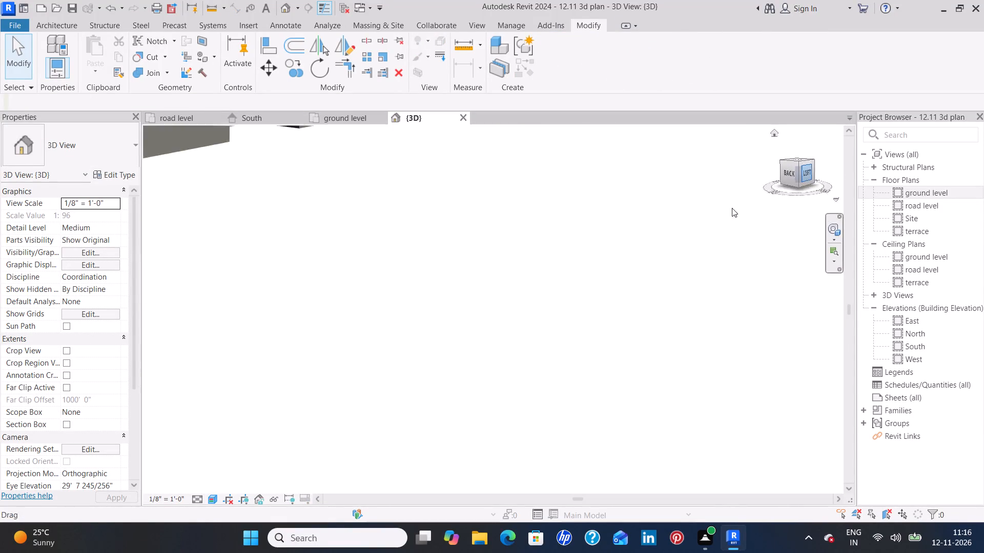
{"action": "scroll", "coordinate": [442, 318], "scroll_direction": "up", "scroll_amount": 7}
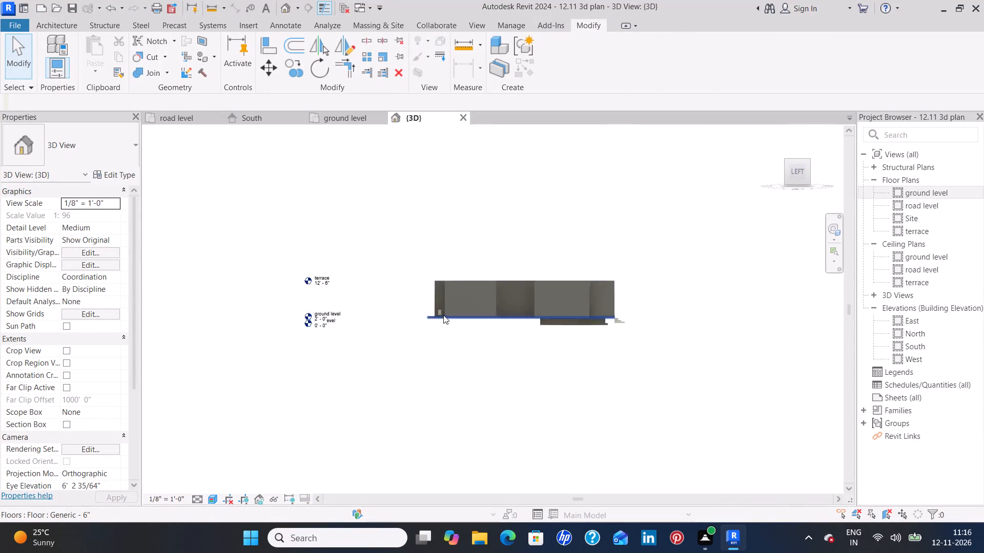
{"action": "scroll", "coordinate": [443, 315], "scroll_direction": "up", "scroll_amount": 10}
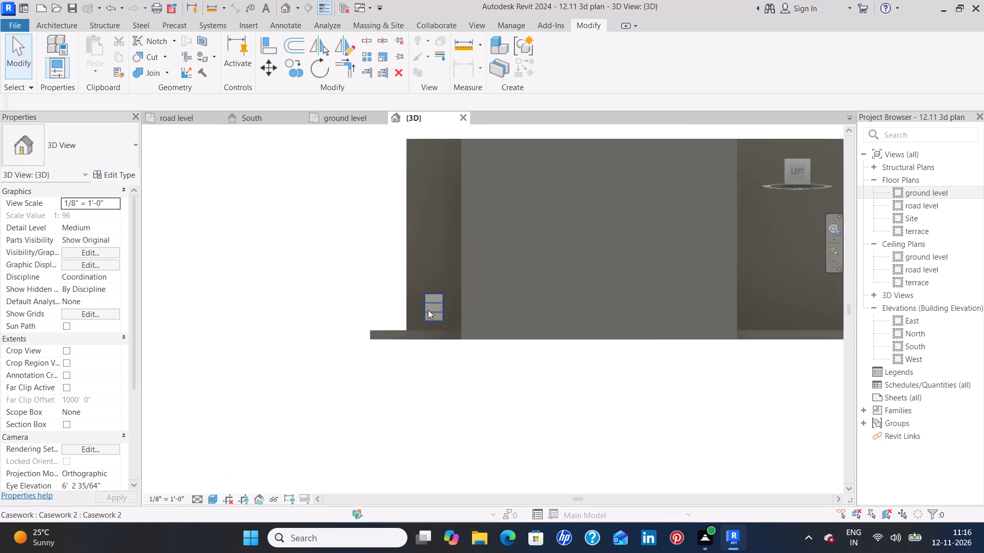
{"action": "scroll", "coordinate": [428, 309], "scroll_direction": "up", "scroll_amount": 3}
{"action": "left_click", "coordinate": [433, 306]}
{"action": "left_click", "coordinate": [433, 314]}
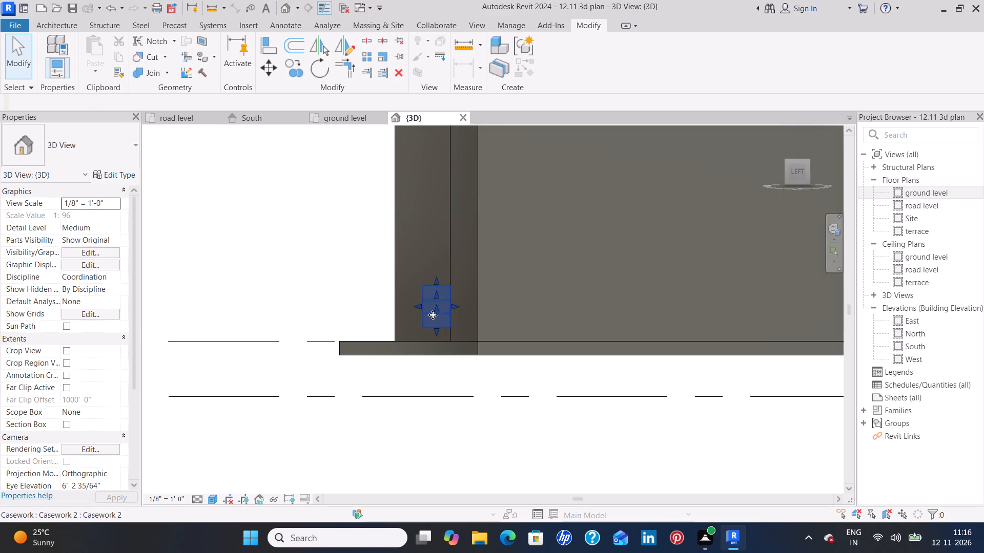
{"action": "middle_click_drag", "start_coordinate": [424, 228], "coordinate": [420, 196]}
{"action": "scroll", "coordinate": [421, 202], "scroll_direction": "up", "scroll_amount": 1}
{"action": "scroll", "coordinate": [425, 251], "scroll_direction": "up", "scroll_amount": 2}
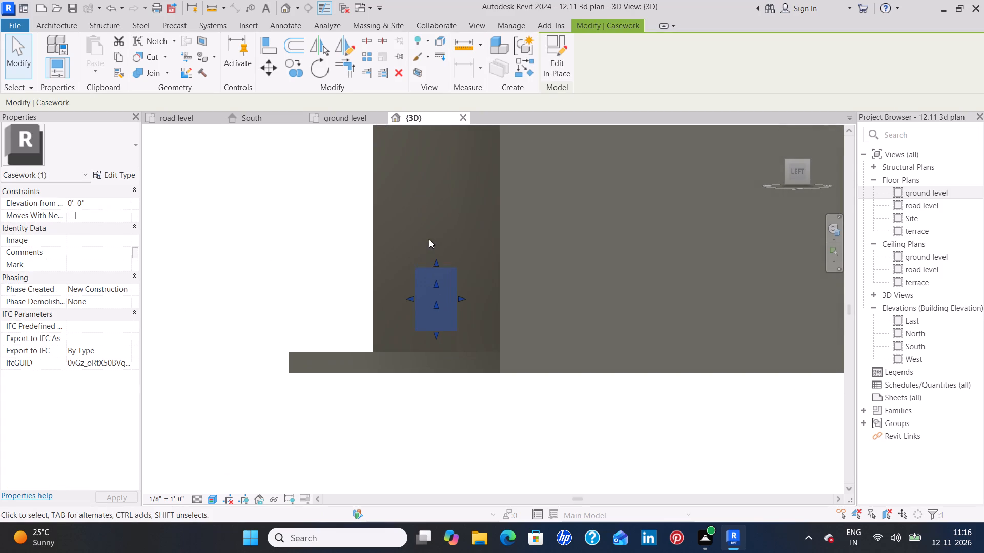
{"action": "middle_click_drag", "start_coordinate": [426, 211], "coordinate": [433, 150]}
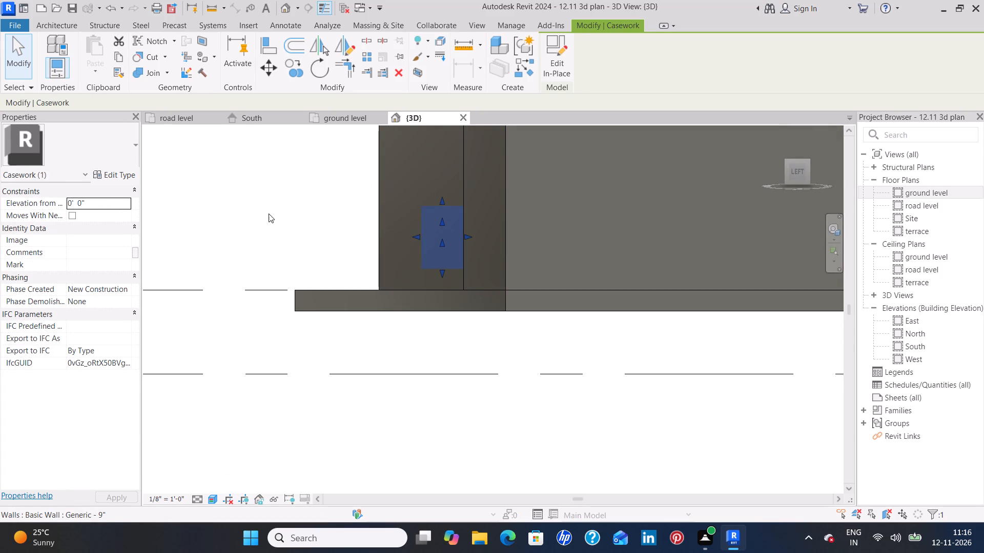
{"action": "key", "text": "Down"}
{"action": "key", "text": "Down"}
{"action": "key", "text": "Down"}
{"action": "key", "text": "Down"}
{"action": "key", "text": "Down"}
{"action": "key", "text": "Down"}
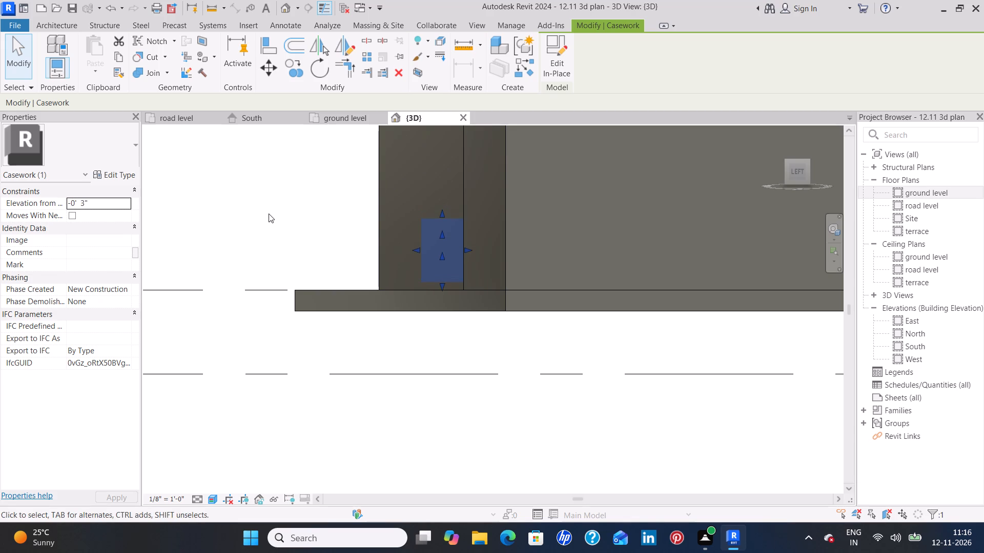
{"action": "key", "text": "Down"}
{"action": "key", "text": "Down"}
{"action": "key", "text": "Down"}
{"action": "key", "text": "Down"}
{"action": "key", "text": "Down"}
{"action": "key", "text": "Down"}
{"action": "key", "text": "Down"}
{"action": "key", "text": "Down"}
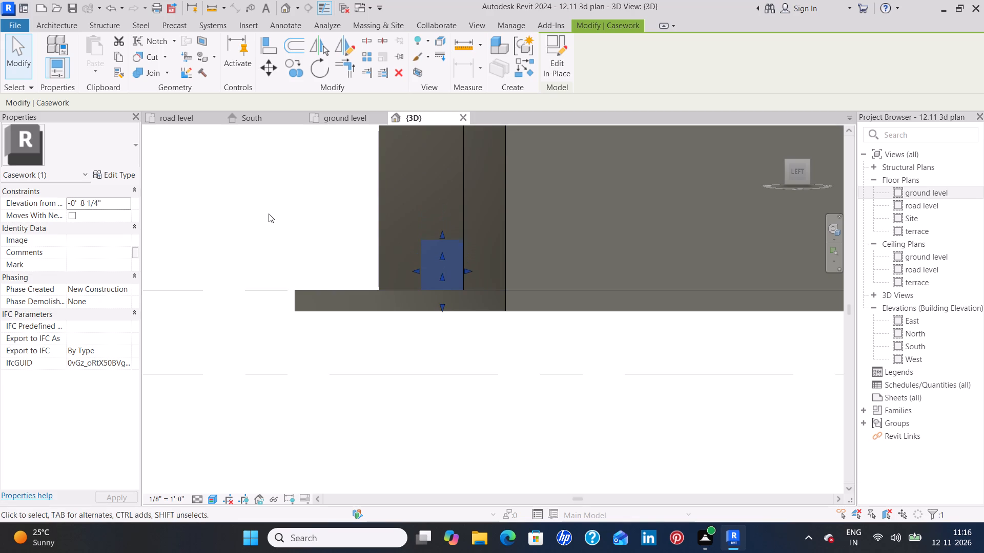
{"action": "key", "text": "Down"}
{"action": "key", "text": "Down"}
{"action": "key", "text": "Down"}
{"action": "key", "text": "Down"}
{"action": "key", "text": "Down"}
{"action": "key", "text": "Down"}
{"action": "key", "text": "Down"}
{"action": "key", "text": "Down"}
{"action": "key", "text": "Down"}
{"action": "key", "text": "Down"}
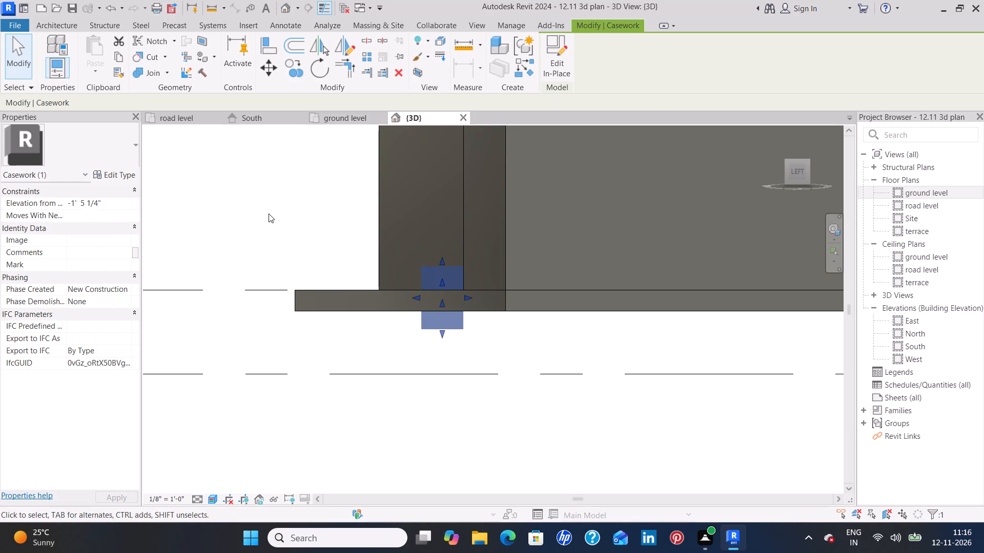
{"action": "key", "text": "Down"}
{"action": "key", "text": "Down"}
{"action": "key", "text": "Down"}
{"action": "key", "text": "Down"}
{"action": "key", "text": "Down"}
{"action": "key", "text": "Down"}
{"action": "key", "text": "Down"}
{"action": "key", "text": "Down"}
{"action": "key", "text": "Down"}
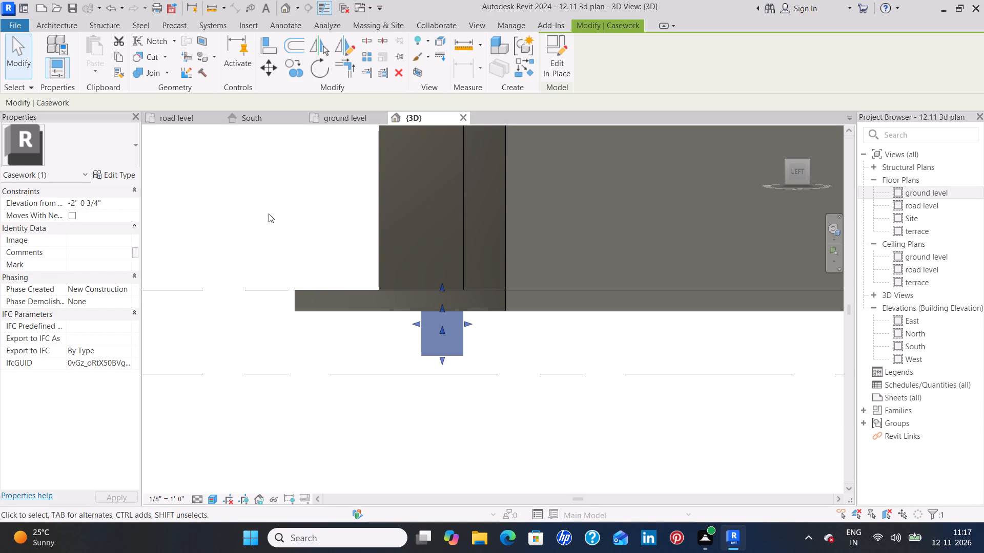
{"action": "key", "text": "Down"}
{"action": "key", "text": "Down"}
{"action": "key", "text": "Down"}
{"action": "key", "text": "Down"}
{"action": "key", "text": "Down"}
{"action": "key", "text": "Down"}
{"action": "key", "text": "Down"}
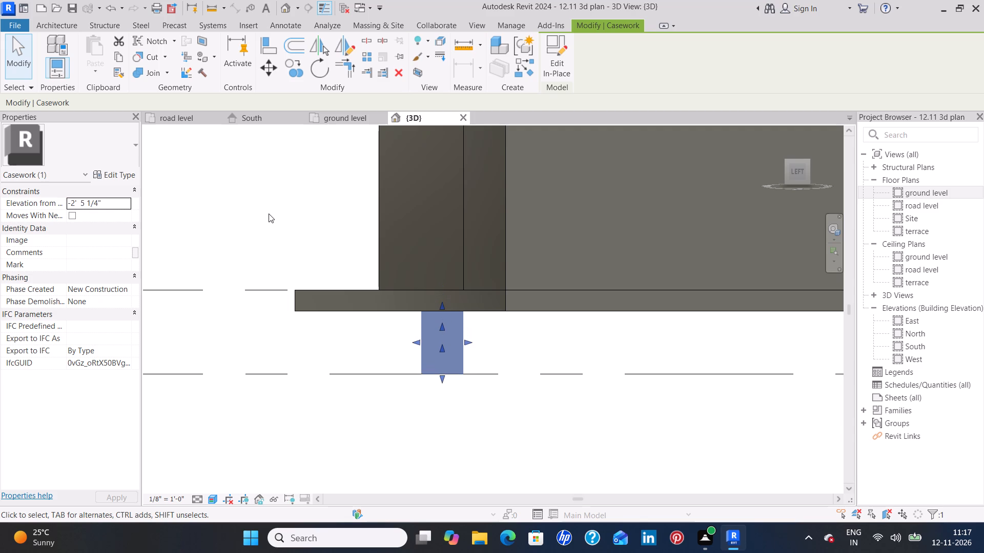
{"action": "key", "text": "Down"}
{"action": "key", "text": "Down"}
{"action": "key", "text": "Up"}
{"action": "key", "text": "Up"}
{"action": "scroll", "coordinate": [460, 313], "scroll_direction": "up", "scroll_amount": 8}
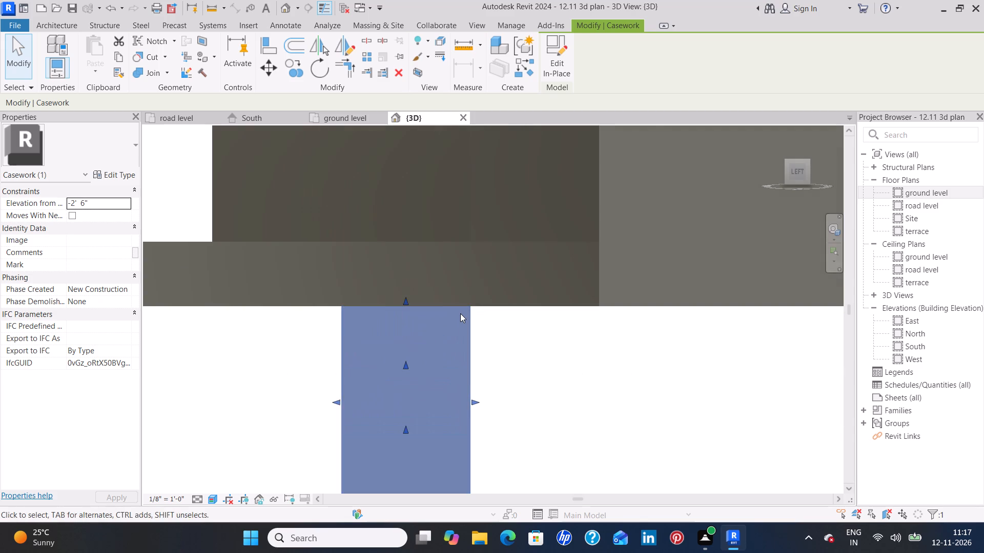
{"action": "scroll", "coordinate": [460, 313], "scroll_direction": "down", "scroll_amount": 5}
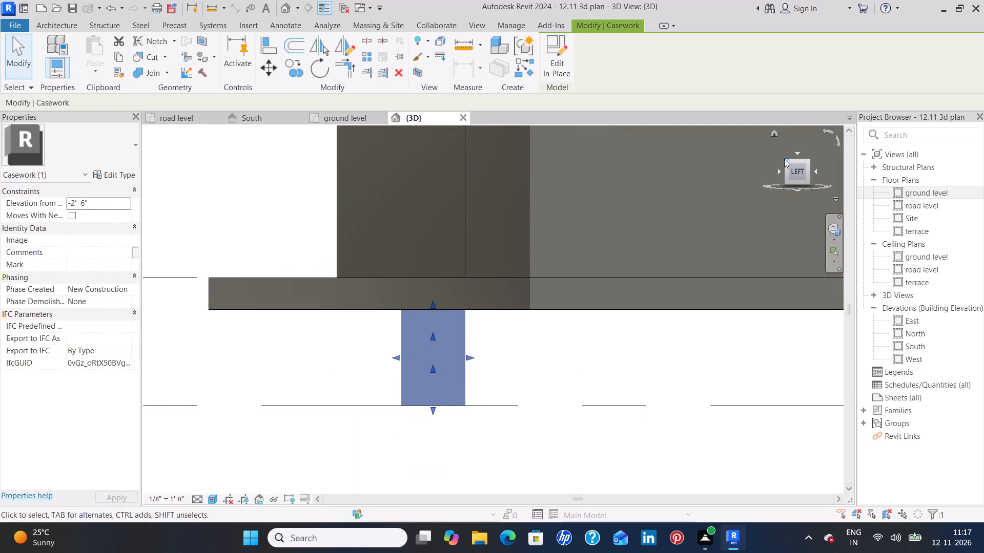
From the house's back side, shift the three-step casework horizontally beneath the floor slab until its tall side nears the projecting slab's end.
{"action": "left_click", "coordinate": [777, 172]}
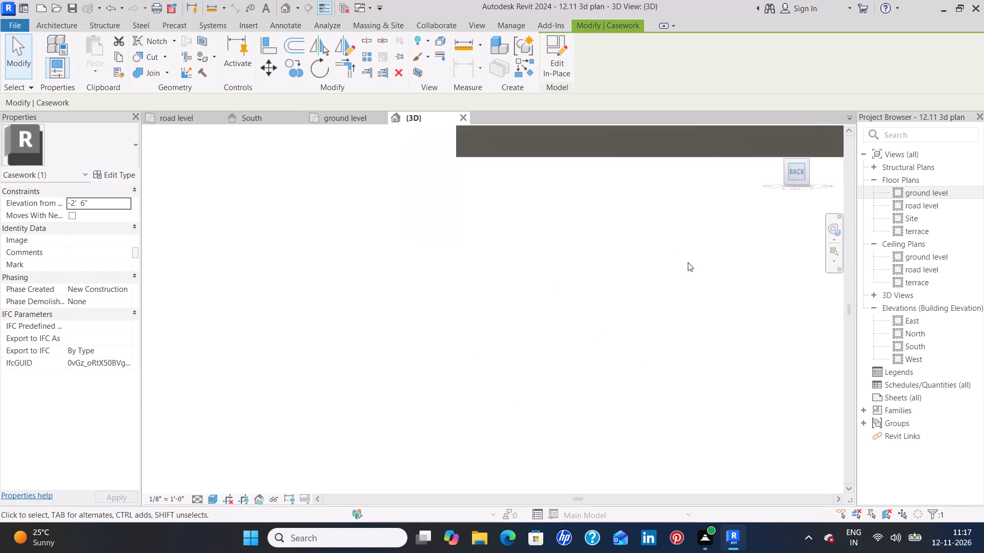
{"action": "scroll", "coordinate": [618, 334], "scroll_direction": "up", "scroll_amount": 3}
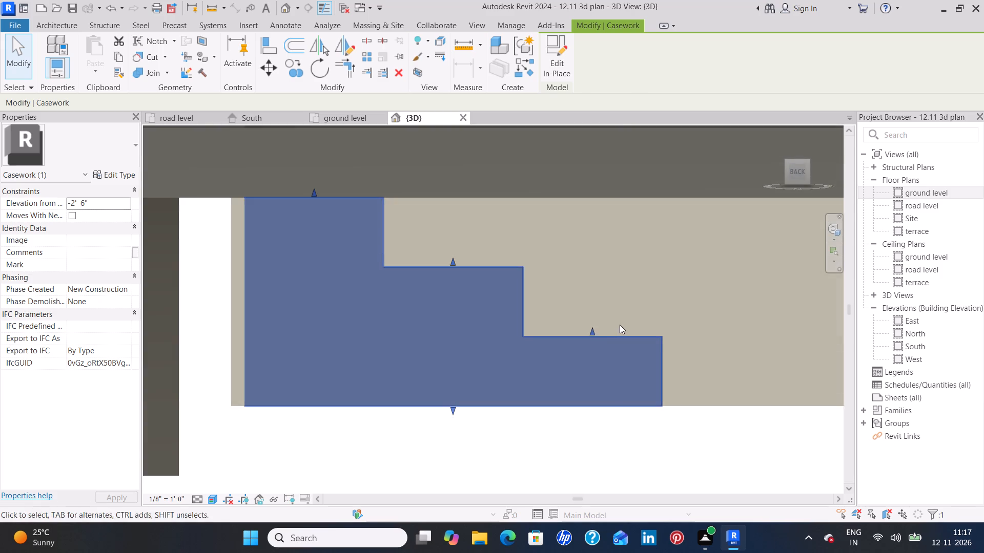
{"action": "scroll", "coordinate": [620, 325], "scroll_direction": "down", "scroll_amount": 9}
{"action": "scroll", "coordinate": [670, 254], "scroll_direction": "down", "scroll_amount": 4}
{"action": "middle_click_drag", "start_coordinate": [668, 256], "coordinate": [543, 290]}
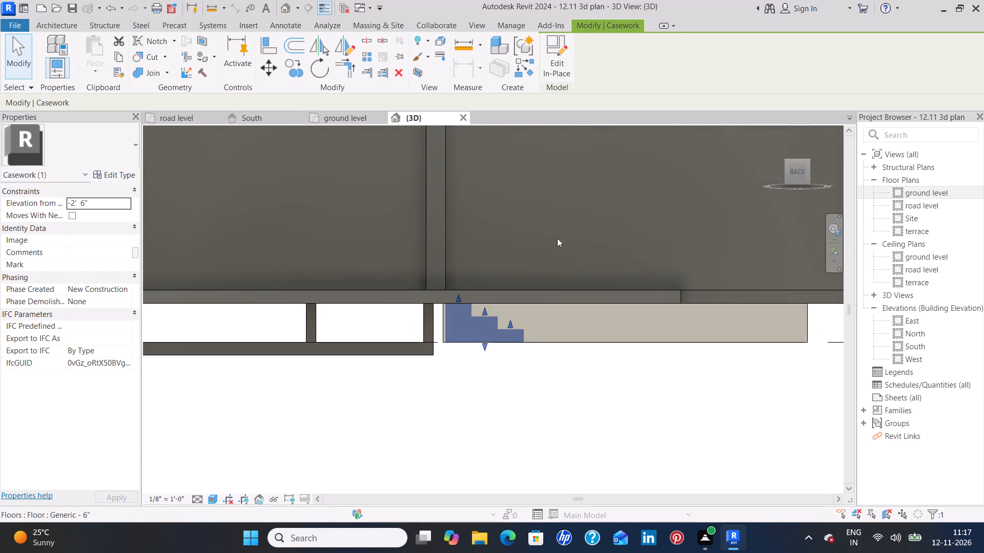
{"action": "key", "text": "Right"}
{"action": "key", "text": "Right"}
{"action": "key", "text": "Right"}
{"action": "key", "text": "Right"}
{"action": "key", "text": "Right"}
{"action": "key", "text": "Right"}
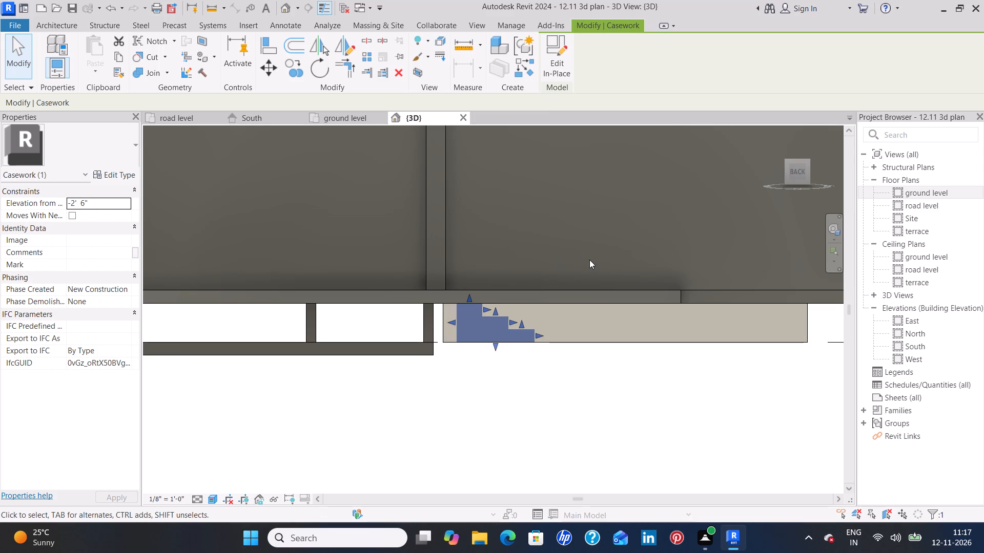
{"action": "key", "text": "Right"}
{"action": "key", "text": "Right"}
{"action": "key", "text": "Right"}
{"action": "key", "text": "Right"}
{"action": "key", "text": "Right"}
{"action": "key", "text": "Right"}
{"action": "key", "text": "Right"}
{"action": "key", "text": "Right"}
{"action": "key", "text": "Right"}
{"action": "key", "text": "Right"}
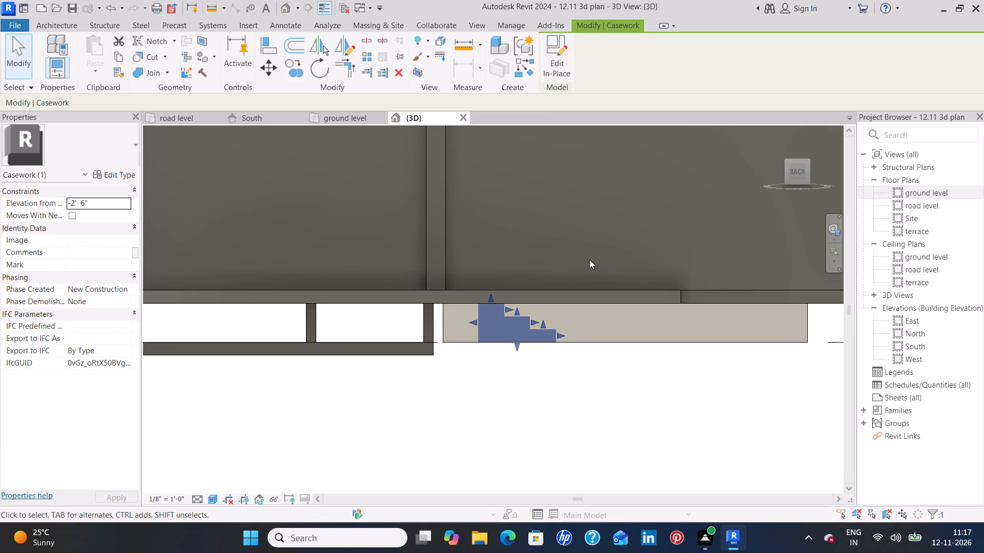
{"action": "key", "text": "Right"}
{"action": "key", "text": "Right"}
{"action": "key", "text": "Right"}
{"action": "key", "text": "Right"}
{"action": "key", "text": "Right"}
{"action": "key", "text": "Right"}
{"action": "key", "text": "Right"}
{"action": "key", "text": "Right"}
{"action": "key", "text": "Right"}
{"action": "key", "text": "Right"}
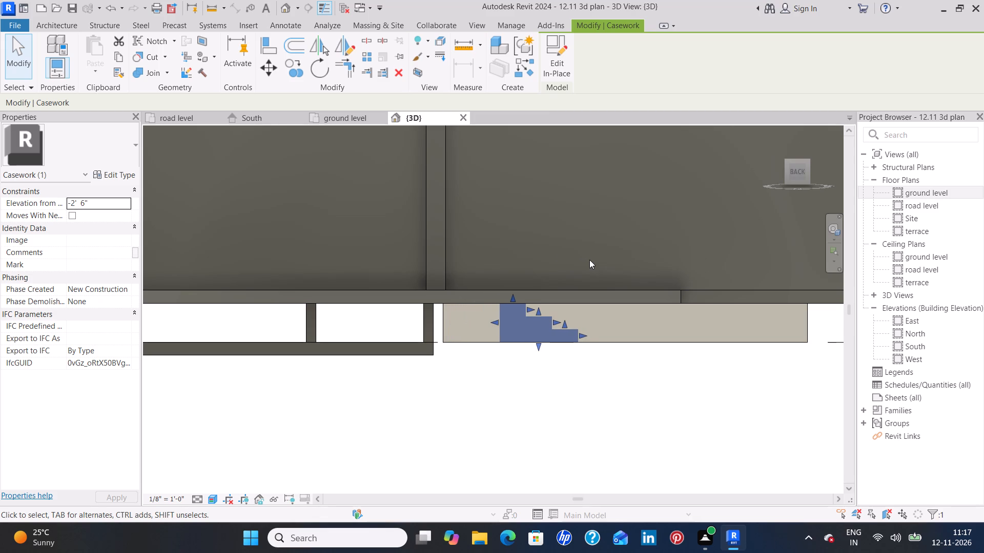
{"action": "key", "text": "Right"}
{"action": "key", "text": "Right"}
{"action": "key", "text": "Right"}
{"action": "key", "text": "Right"}
{"action": "key", "text": "Right"}
{"action": "key", "text": "Right"}
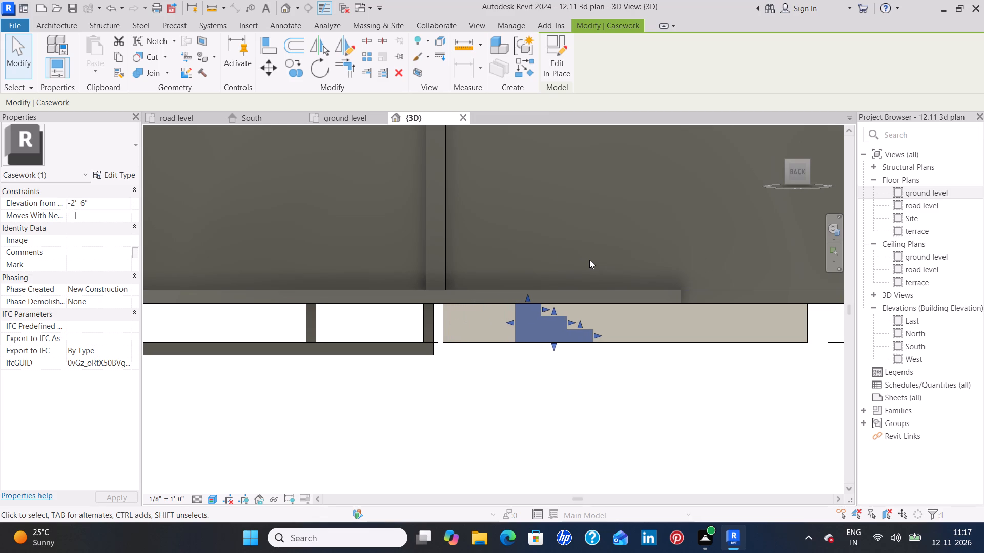
{"action": "key", "text": "Right"}
{"action": "key", "text": "Right"}
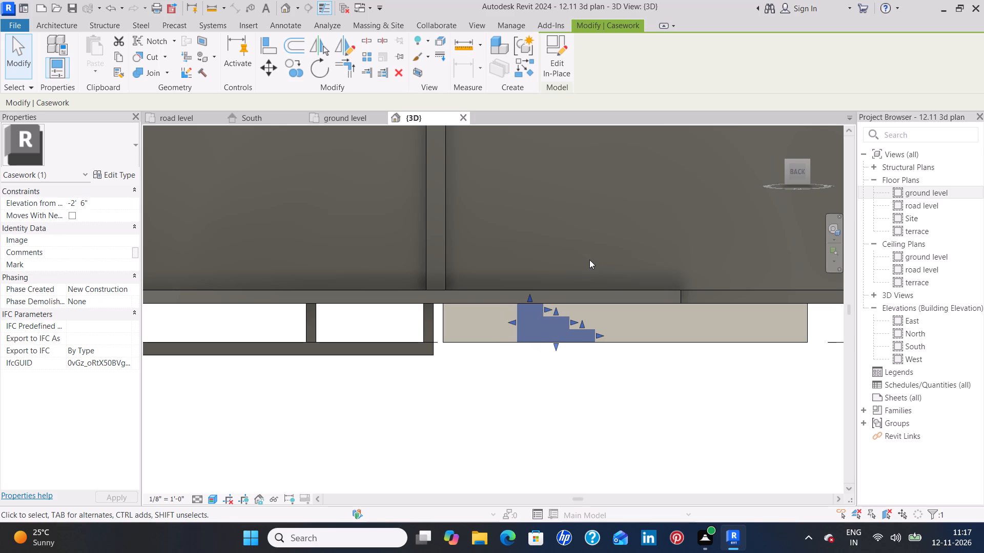
{"action": "key", "text": "Right"}
{"action": "key", "text": "Right"}
{"action": "key", "text": "Right"}
{"action": "key", "text": "Right"}
{"action": "key", "text": "Right"}
{"action": "key", "text": "Right"}
{"action": "key", "text": "Right"}
{"action": "key", "text": "Right"}
{"action": "key", "text": "Right"}
{"action": "key", "text": "Right"}
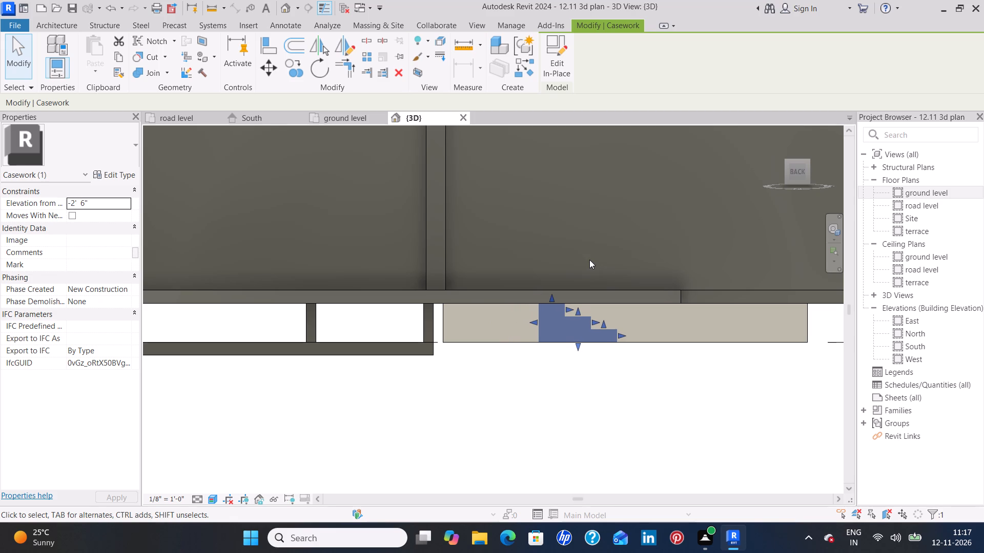
{"action": "key", "text": "Right"}
{"action": "key", "text": "Right"}
{"action": "key", "text": "Right"}
{"action": "key", "text": "Right"}
{"action": "key", "text": "Right"}
{"action": "key", "text": "Right"}
{"action": "key", "text": "Right"}
{"action": "key", "text": "Right"}
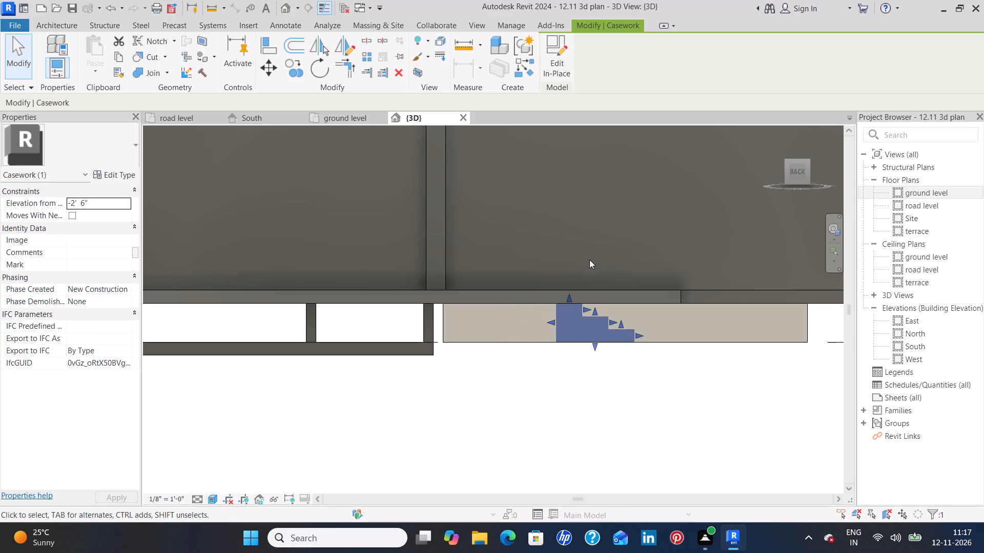
{"action": "key", "text": "Right"}
{"action": "key", "text": "Right"}
{"action": "key", "text": "Right"}
{"action": "key", "text": "Right"}
{"action": "key", "text": "Right"}
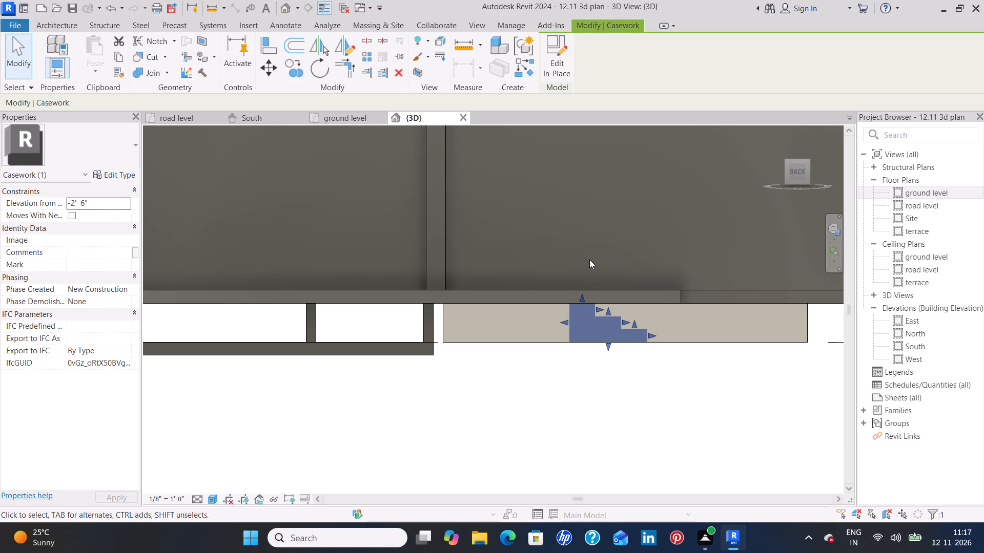
{"action": "key", "text": "Right"}
{"action": "key", "text": "Right"}
{"action": "key", "text": "Right"}
{"action": "key", "text": "Right"}
{"action": "key", "text": "Right"}
{"action": "key", "text": "Right"}
{"action": "key", "text": "Right"}
{"action": "key", "text": "Right"}
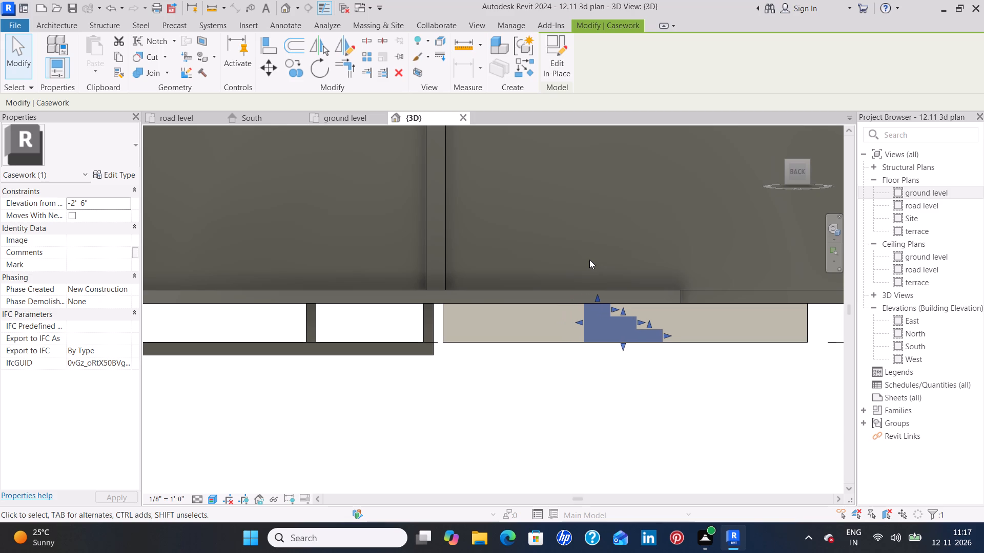
{"action": "key", "text": "Right"}
{"action": "key", "text": "Right"}
{"action": "key", "text": "Right"}
{"action": "key", "text": "Right"}
{"action": "key", "text": "Right"}
{"action": "key", "text": "Right"}
{"action": "key", "text": "Right"}
{"action": "key", "text": "Right"}
{"action": "key", "text": "Right"}
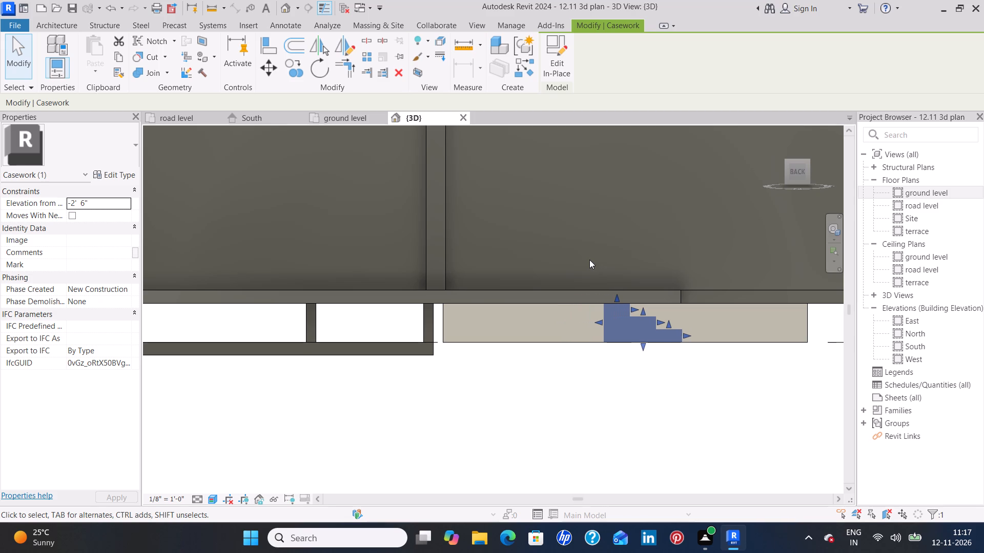
{"action": "key", "text": "Right"}
{"action": "key", "text": "Right"}
{"action": "key", "text": "Right"}
{"action": "key", "text": "Right"}
{"action": "key", "text": "Right"}
{"action": "key", "text": "Right"}
{"action": "key", "text": "Right"}
{"action": "key", "text": "Right"}
{"action": "key", "text": "Right"}
{"action": "key", "text": "Right"}
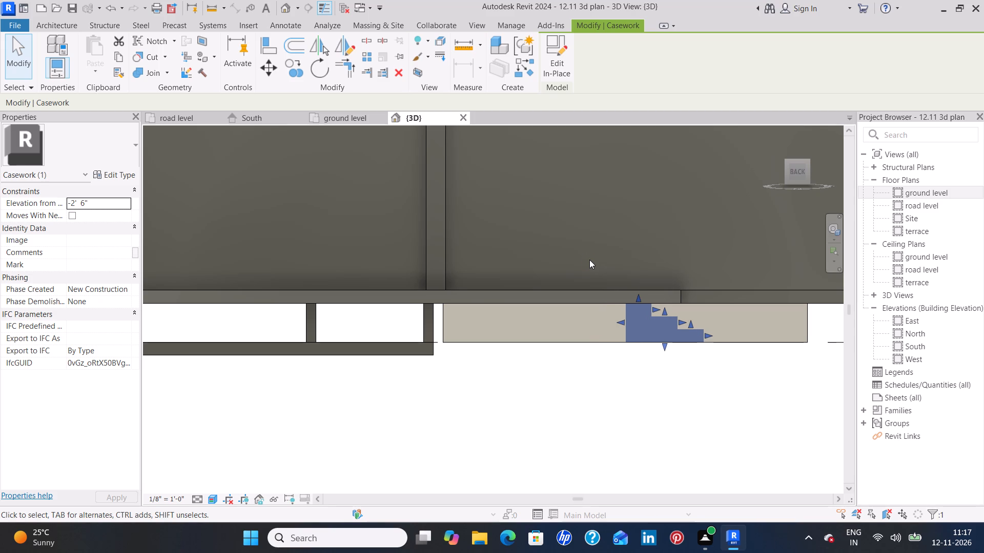
{"action": "key", "text": "Right"}
{"action": "key", "text": "Right"}
{"action": "key", "text": "Right"}
{"action": "key", "text": "Right"}
{"action": "key", "text": "Right"}
{"action": "key", "text": "Right"}
{"action": "key", "text": "Right"}
{"action": "key", "text": "Right"}
{"action": "key", "text": "Right"}
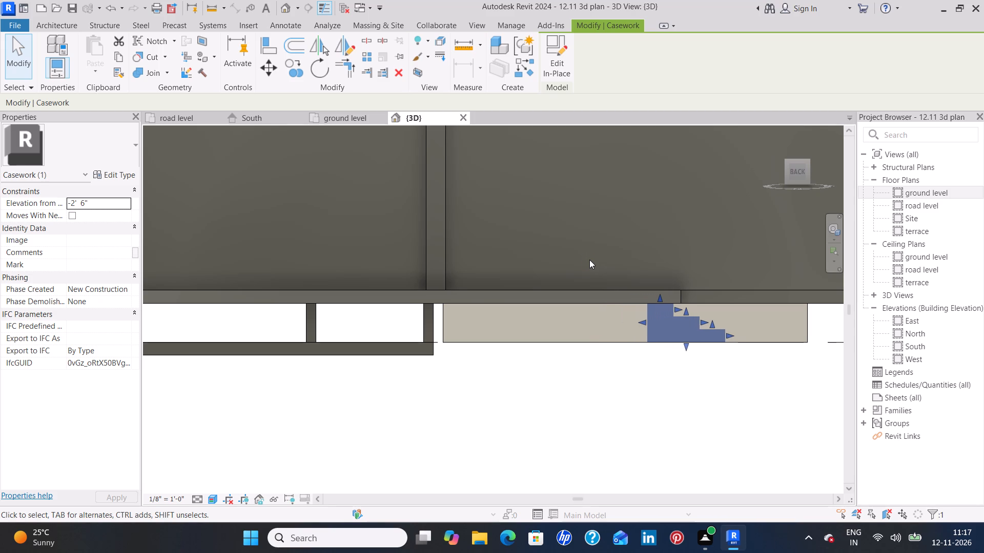
{"action": "key", "text": "Right"}
{"action": "key", "text": "Right"}
{"action": "key", "text": "Right"}
{"action": "key", "text": "Right"}
{"action": "key", "text": "Right"}
{"action": "key", "text": "Right"}
{"action": "key", "text": "Right"}
{"action": "key", "text": "Right"}
{"action": "key", "text": "Right"}
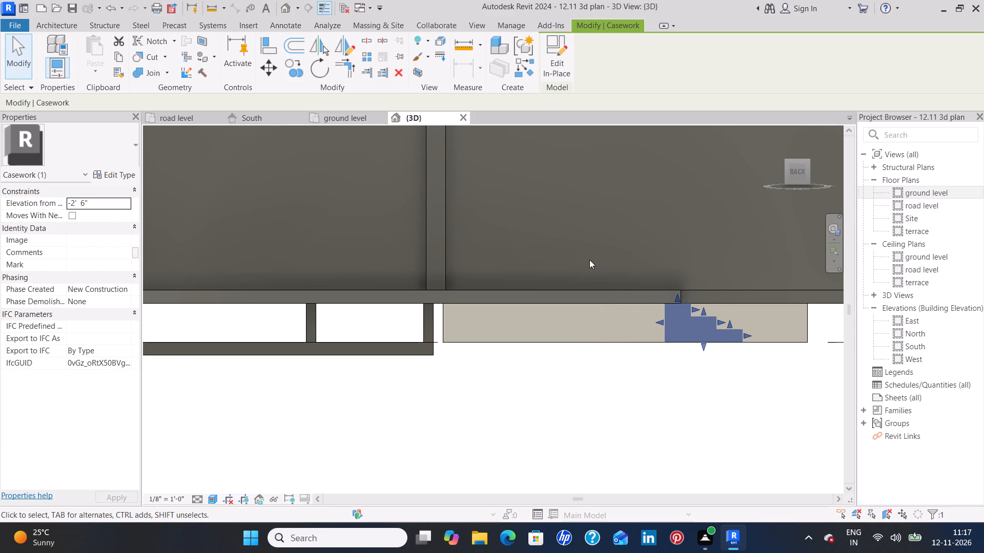
{"action": "key", "text": "Right"}
{"action": "key", "text": "Right"}
{"action": "key", "text": "Right"}
{"action": "key", "text": "Right"}
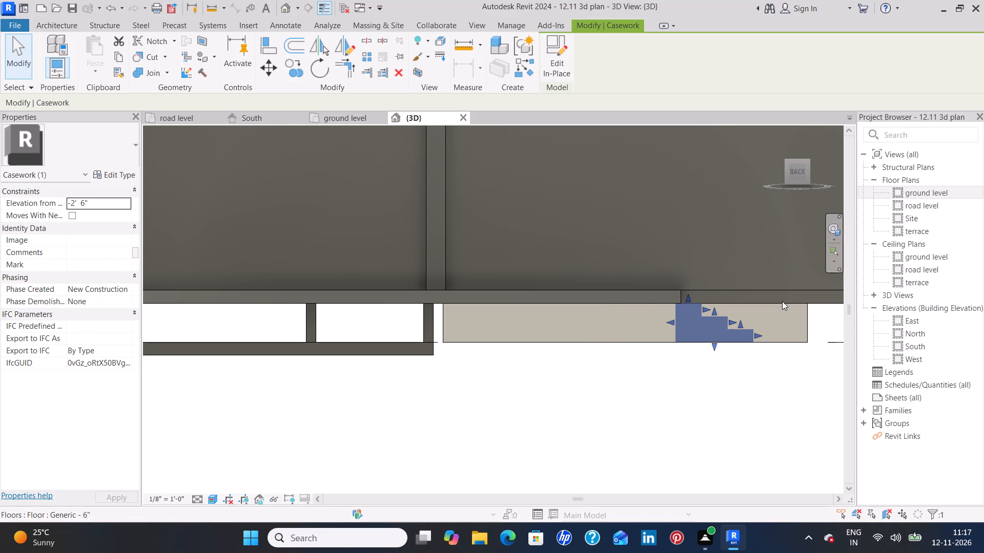
Fine-adjust the casework horizontally until the vertical face of its tallest step is flush with the projecting slab's end edge.
{"action": "scroll", "coordinate": [692, 303], "scroll_direction": "up", "scroll_amount": 20}
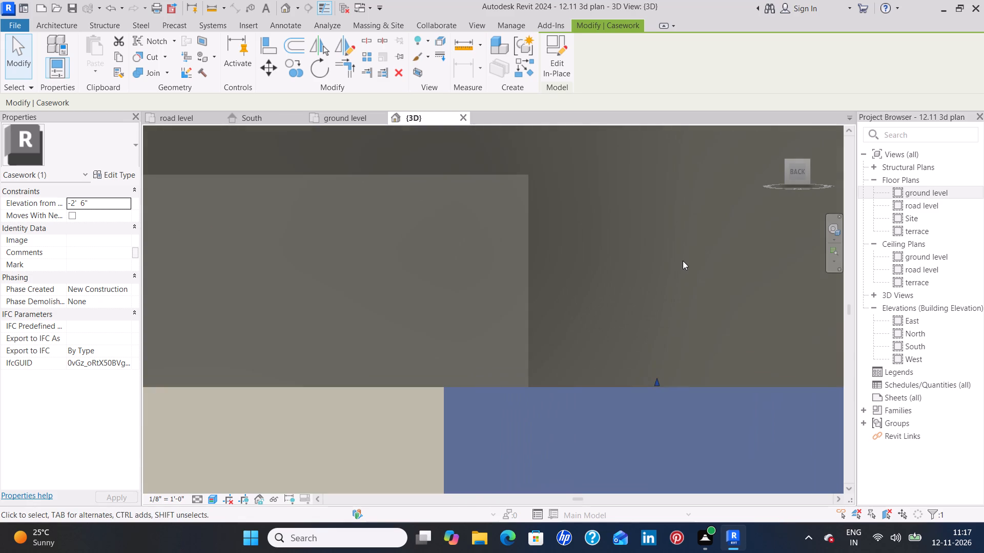
{"action": "key", "text": "Right"}
{"action": "key", "text": "Right"}
{"action": "key", "text": "Right"}
{"action": "key", "text": "Right"}
{"action": "key", "text": "Right"}
{"action": "key", "text": "Right"}
{"action": "key", "text": "Right"}
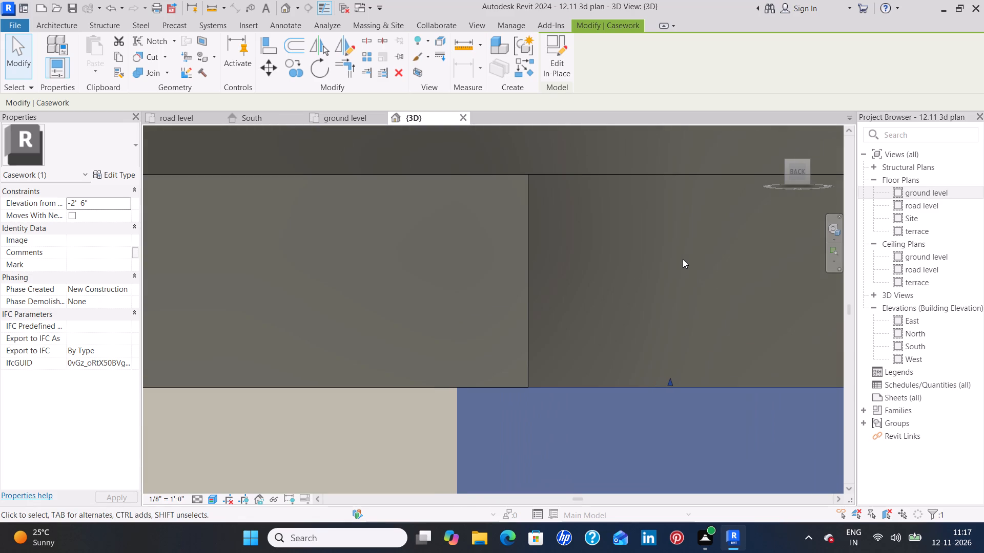
{"action": "key", "text": "Right"}
{"action": "key", "text": "Right"}
{"action": "key", "text": "Right"}
{"action": "key", "text": "Right"}
{"action": "key", "text": "Right"}
{"action": "key", "text": "Right"}
{"action": "key", "text": "Right"}
{"action": "key", "text": "Right"}
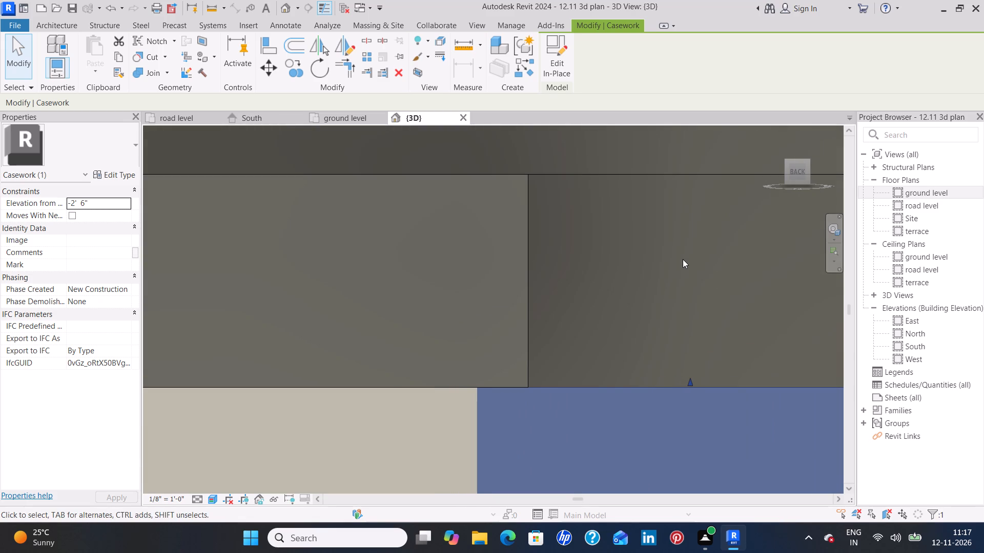
{"action": "key", "text": "Right"}
{"action": "key", "text": "Right"}
{"action": "key", "text": "Right"}
{"action": "key", "text": "Right"}
{"action": "key", "text": "Right"}
{"action": "key", "text": "Right"}
{"action": "key", "text": "Right"}
{"action": "key", "text": "Right"}
{"action": "key", "text": "Right"}
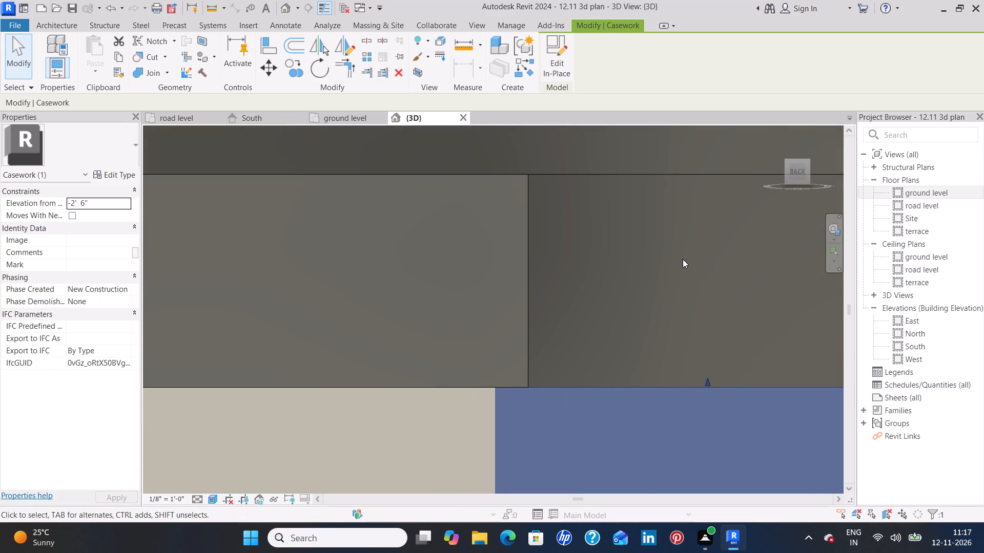
{"action": "key", "text": "Right"}
{"action": "key", "text": "Right"}
{"action": "key", "text": "Right"}
{"action": "key", "text": "Right"}
{"action": "key", "text": "Right"}
{"action": "key", "text": "Right"}
{"action": "key", "text": "Right"}
{"action": "key", "text": "Right"}
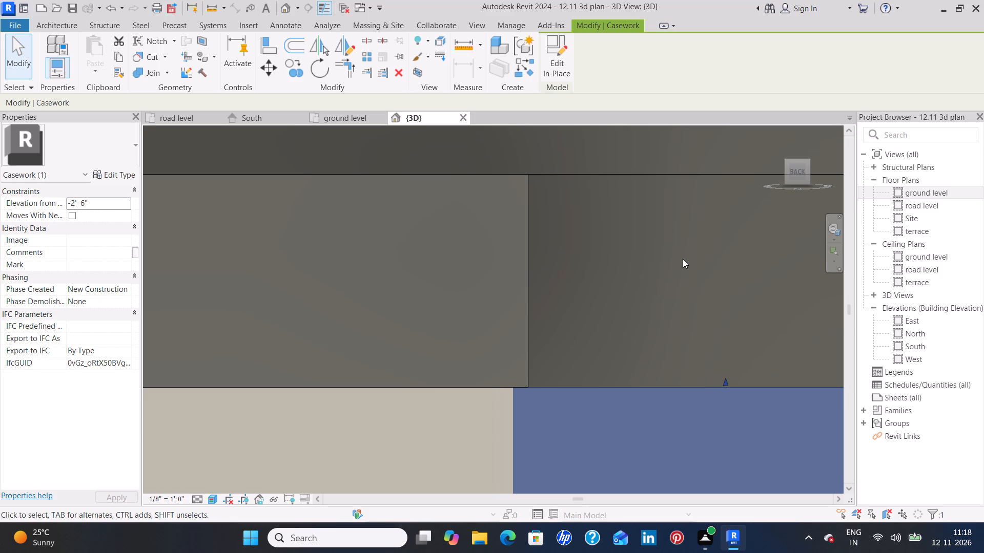
{"action": "key", "text": "Right"}
{"action": "key", "text": "Right"}
{"action": "key", "text": "Right"}
{"action": "key", "text": "Right"}
{"action": "key", "text": "Right"}
{"action": "key", "text": "Right"}
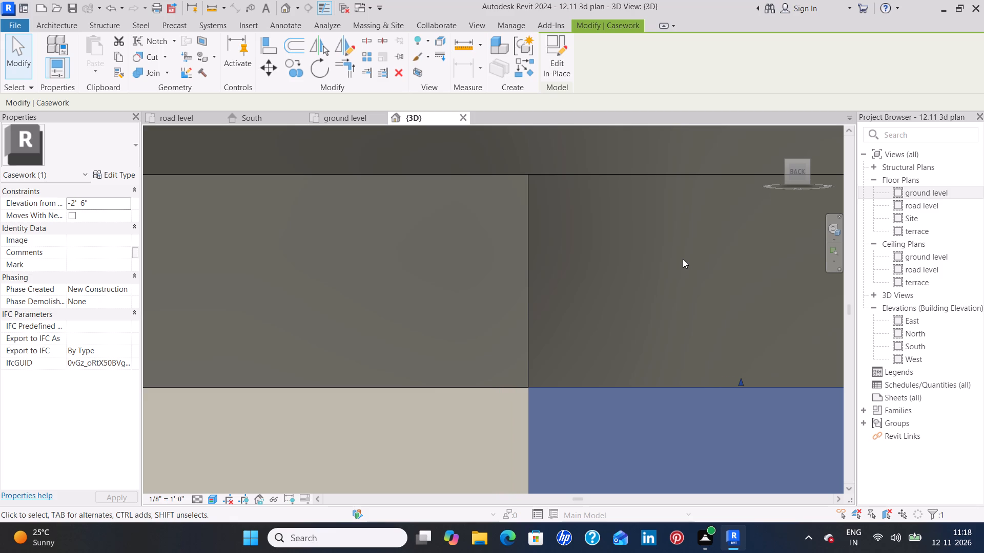
{"action": "left_click", "coordinate": [683, 259]}
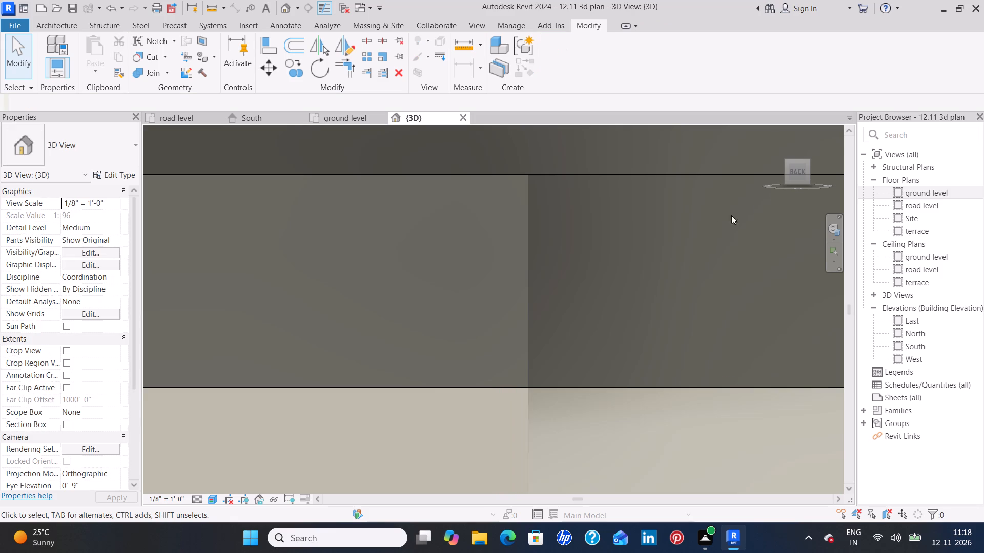
From the house's left side, stretch the back three-step casework both ways to span the projecting slab from the house wall to its outer edge.
{"action": "left_click", "coordinate": [815, 170]}
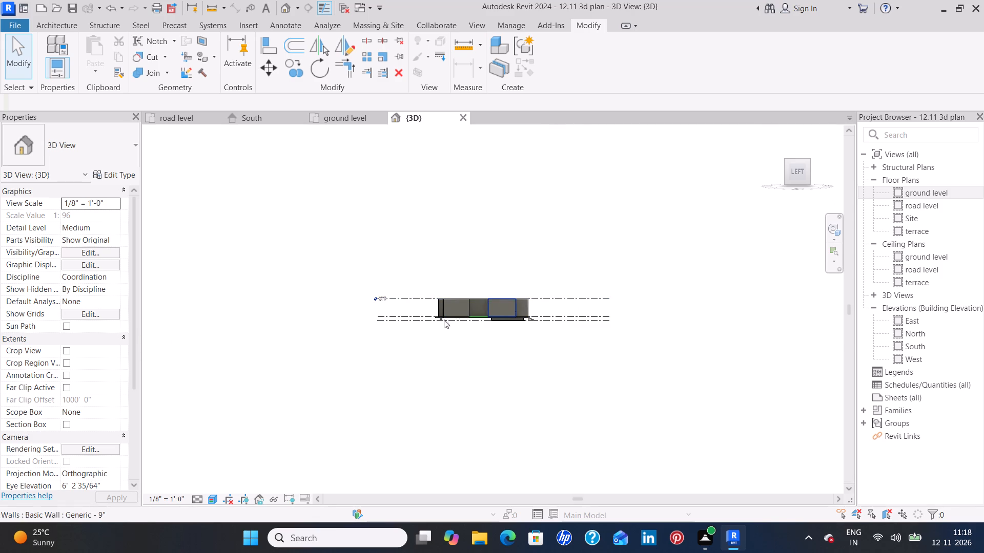
{"action": "scroll", "coordinate": [427, 314], "scroll_direction": "up", "scroll_amount": 18}
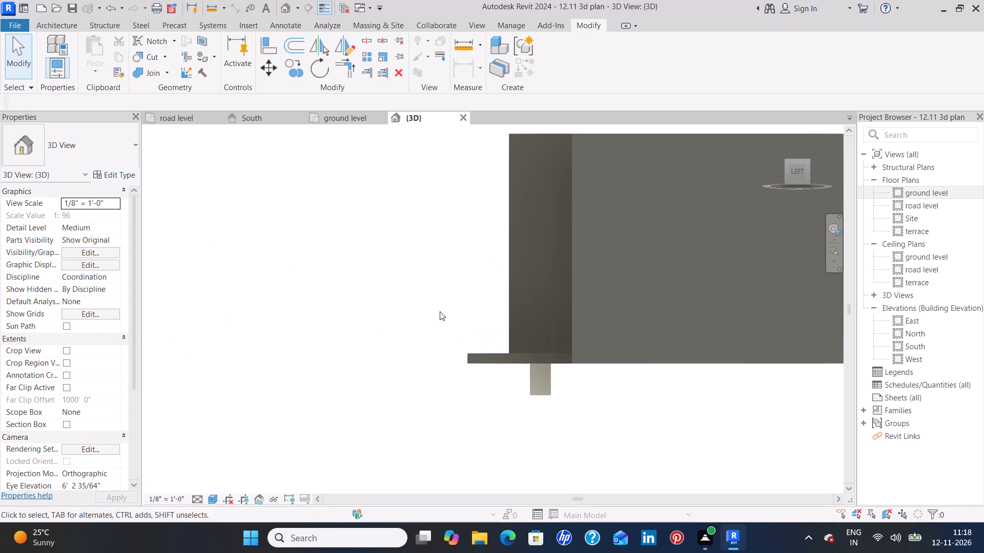
{"action": "left_click", "coordinate": [540, 381]}
{"action": "scroll", "coordinate": [538, 372], "scroll_direction": "up", "scroll_amount": 4}
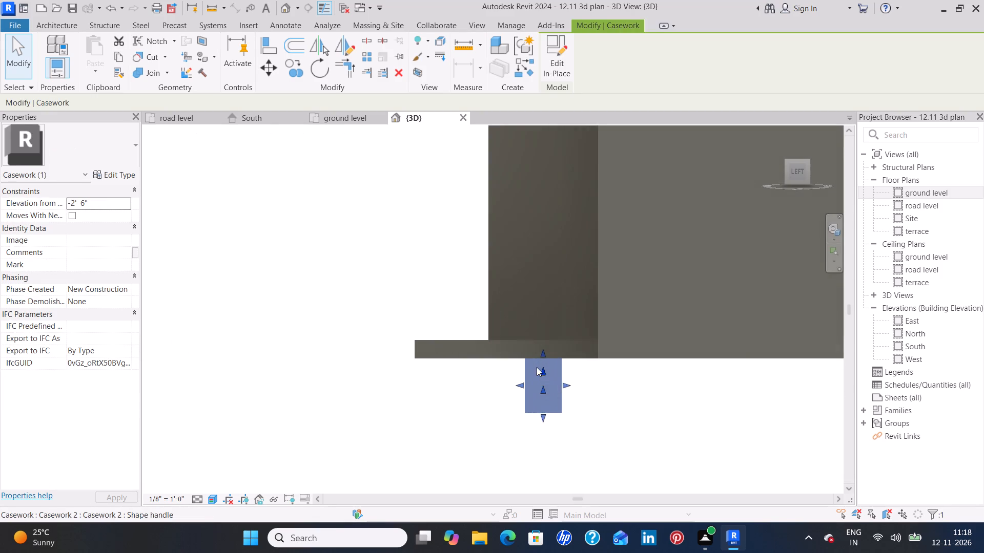
{"action": "scroll", "coordinate": [537, 367], "scroll_direction": "up", "scroll_amount": 4}
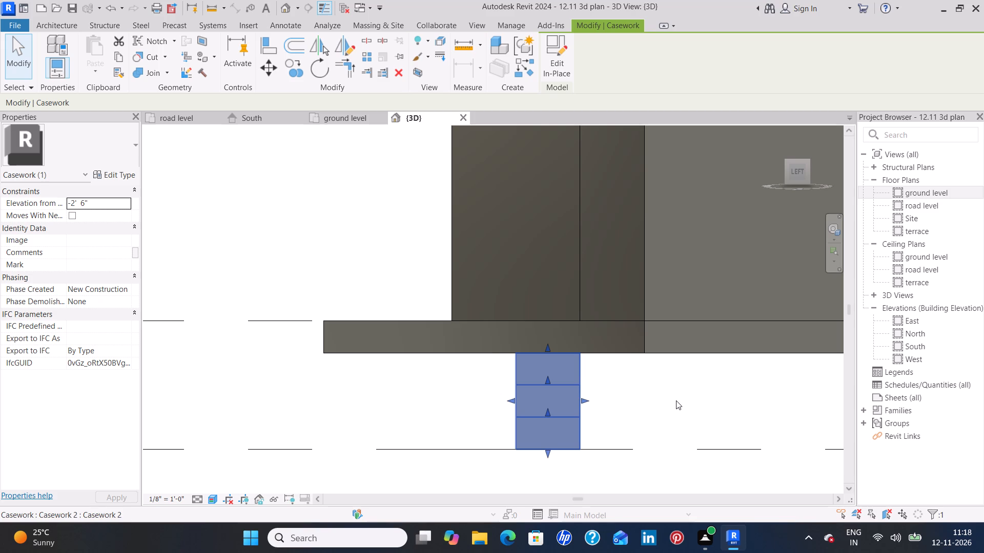
{"action": "middle_click", "coordinate": [676, 400]}
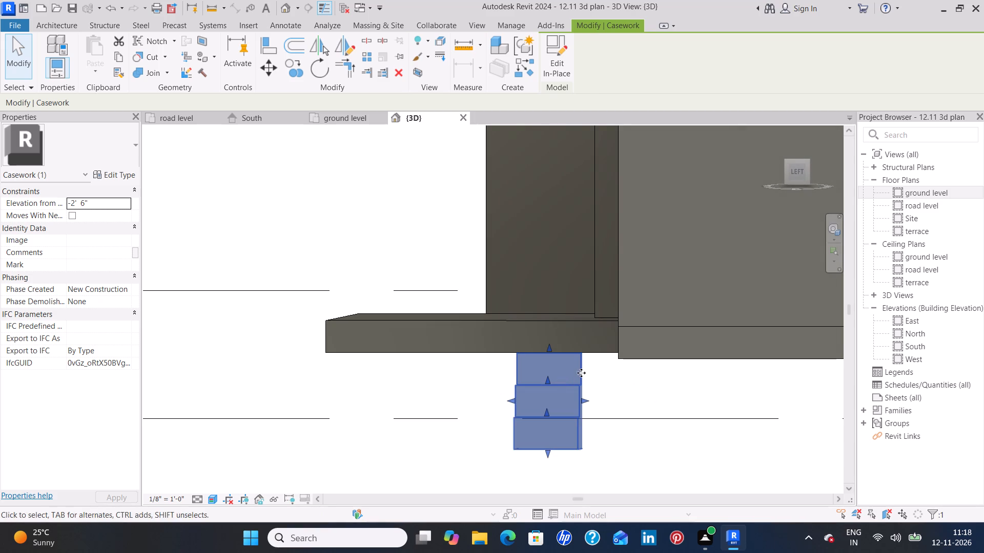
{"action": "left_click", "coordinate": [794, 167]}
{"action": "scroll", "coordinate": [584, 304], "scroll_direction": "up", "scroll_amount": 3}
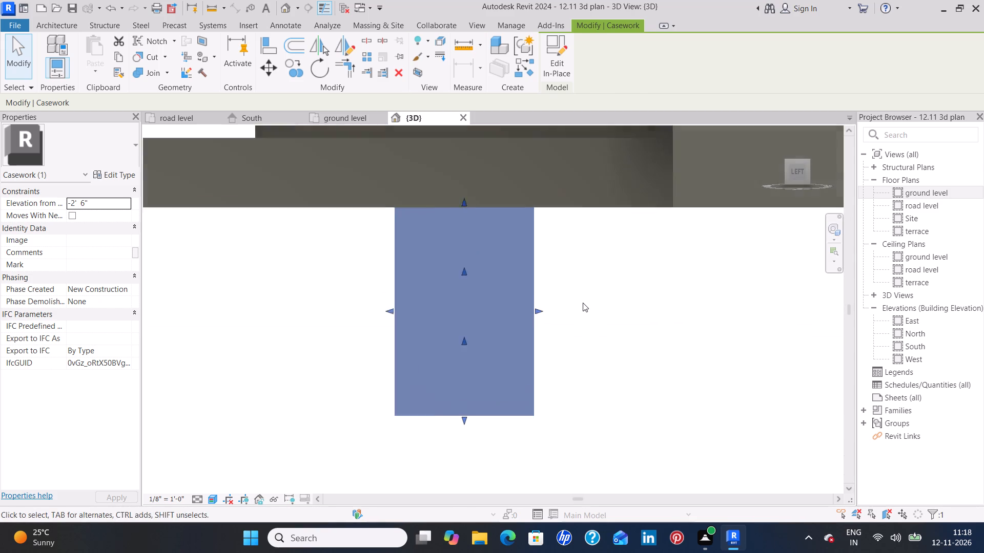
{"action": "scroll", "coordinate": [583, 303], "scroll_direction": "up", "scroll_amount": 1}
{"action": "scroll", "coordinate": [583, 297], "scroll_direction": "down", "scroll_amount": 4}
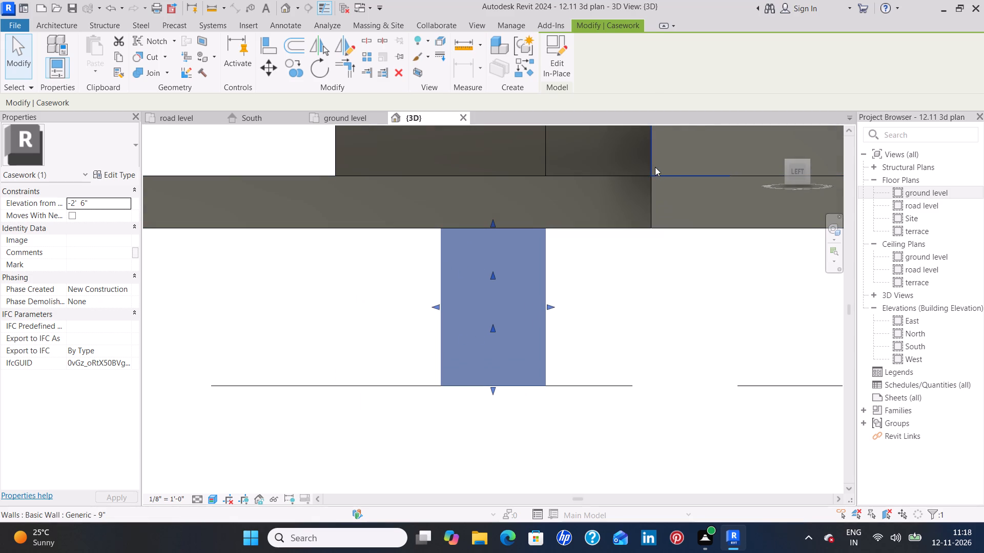
{"action": "left_click_drag", "start_coordinate": [547, 312], "coordinate": [652, 299]}
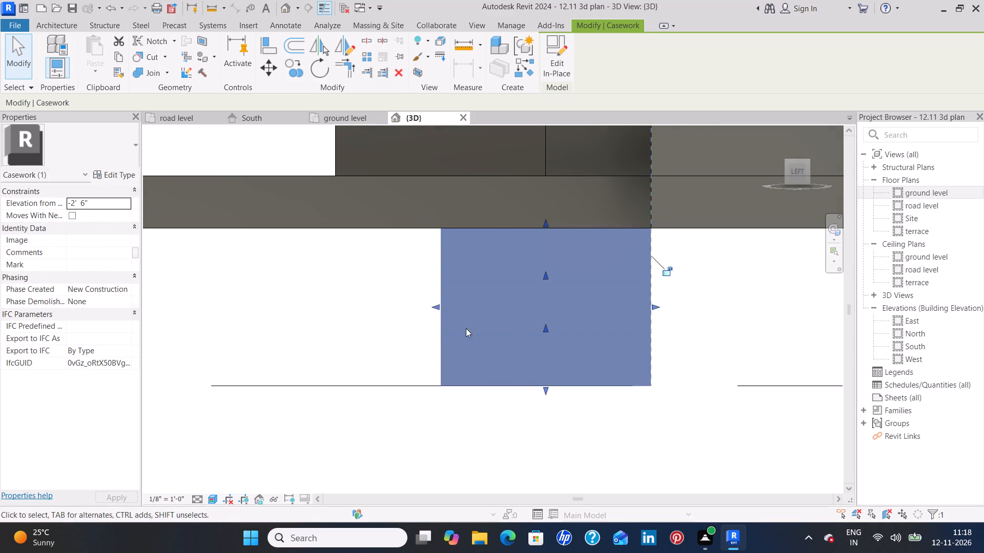
{"action": "scroll", "coordinate": [428, 308], "scroll_direction": "down", "scroll_amount": 5}
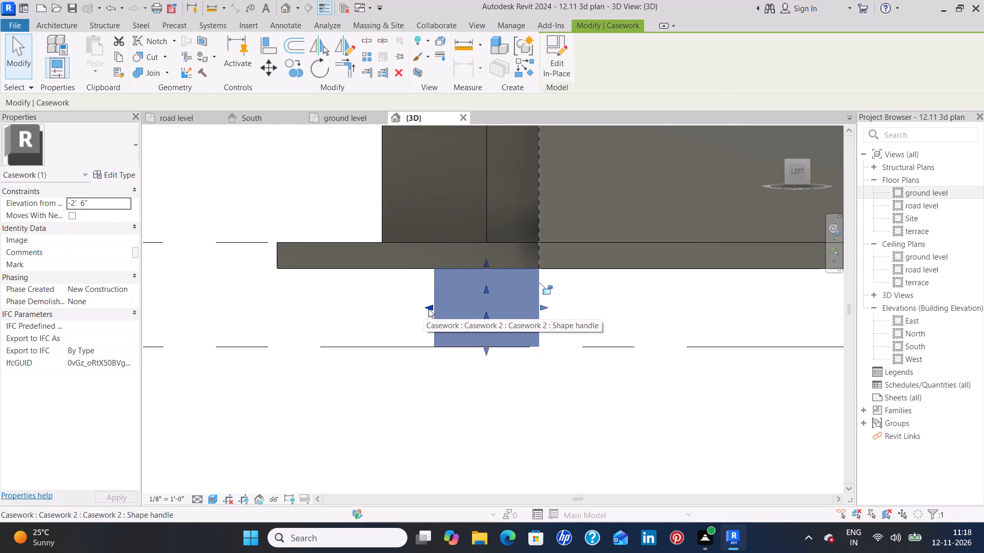
{"action": "left_click_drag", "start_coordinate": [428, 309], "coordinate": [277, 309]}
{"action": "left_click", "coordinate": [201, 296]}
Examine the widened back steps and the front entrance steps around the house in the 3D view.
{"action": "scroll", "coordinate": [201, 296], "scroll_direction": "down", "scroll_amount": 6}
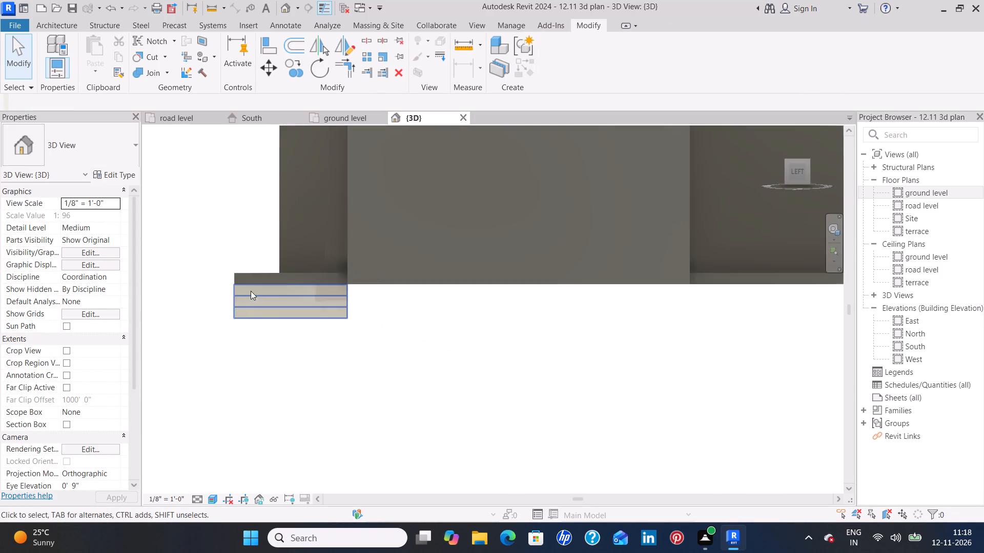
{"action": "scroll", "coordinate": [255, 291], "scroll_direction": "down", "scroll_amount": 5}
{"action": "scroll", "coordinate": [499, 388], "scroll_direction": "down", "scroll_amount": 5}
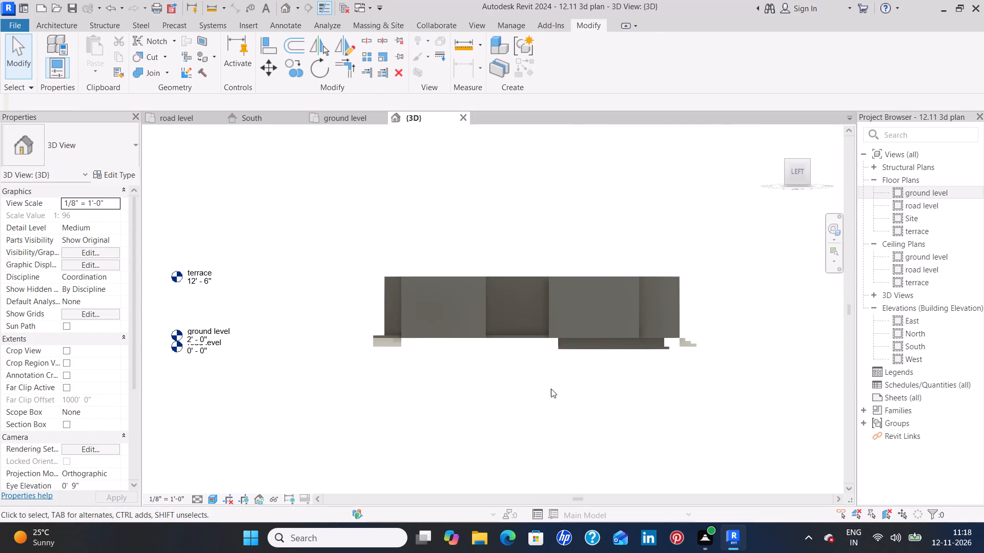
{"action": "middle_click_drag", "start_coordinate": [550, 389], "coordinate": [648, 398], "text": "shift"}
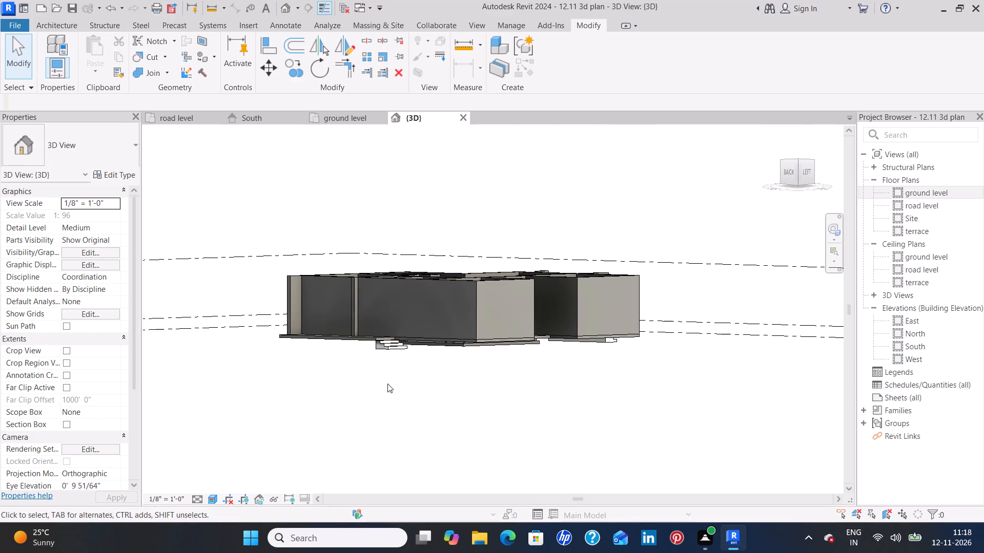
{"action": "scroll", "coordinate": [371, 340], "scroll_direction": "up", "scroll_amount": 9}
{"action": "scroll", "coordinate": [387, 380], "scroll_direction": "up", "scroll_amount": 9}
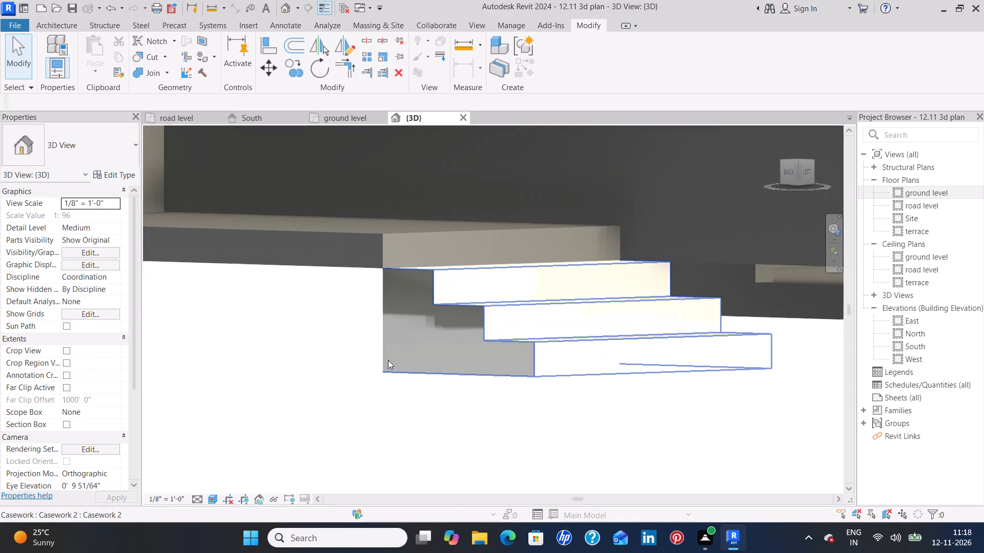
{"action": "scroll", "coordinate": [388, 359], "scroll_direction": "down", "scroll_amount": 17}
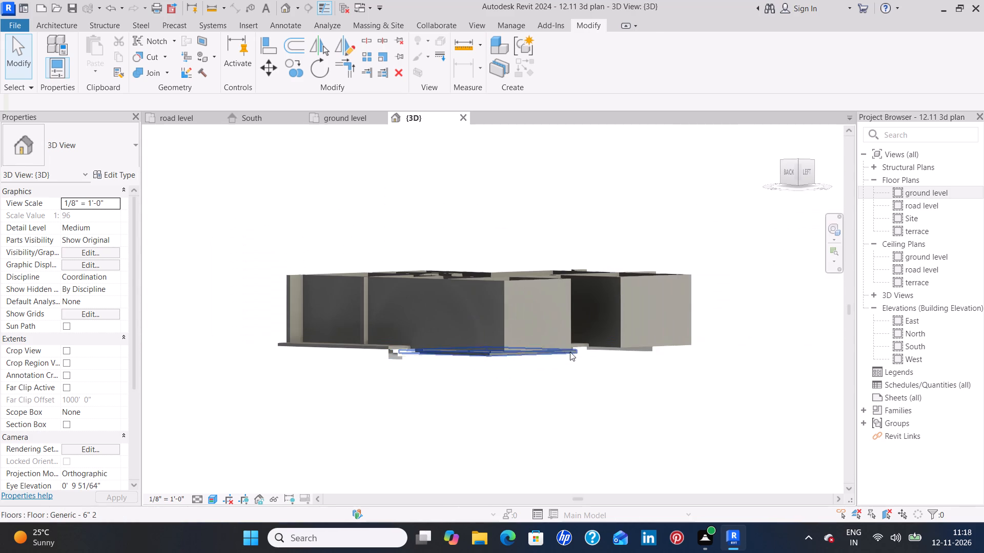
{"action": "middle_click_drag", "start_coordinate": [689, 232], "coordinate": [672, 361], "text": "shift"}
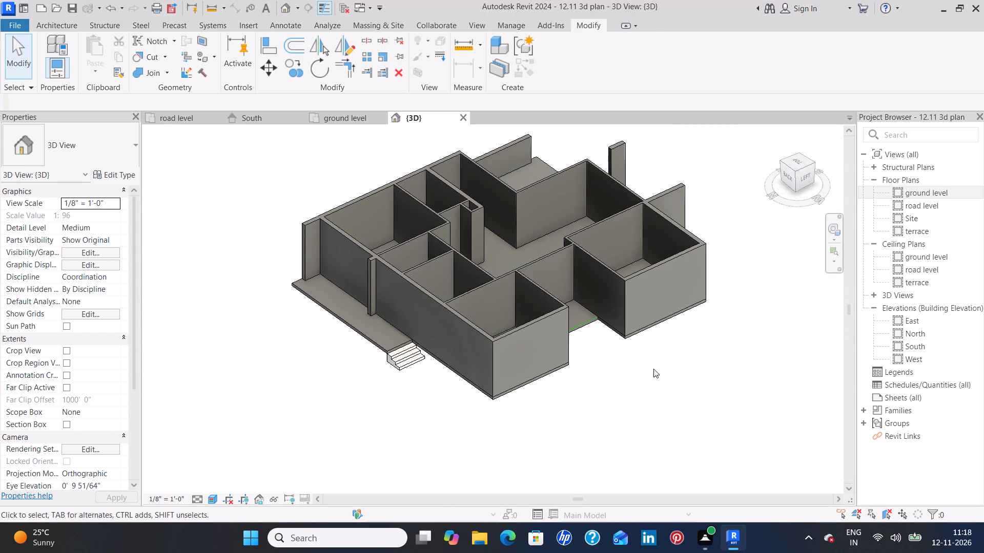
{"action": "middle_click_drag", "start_coordinate": [702, 353], "coordinate": [526, 421], "text": "shift"}
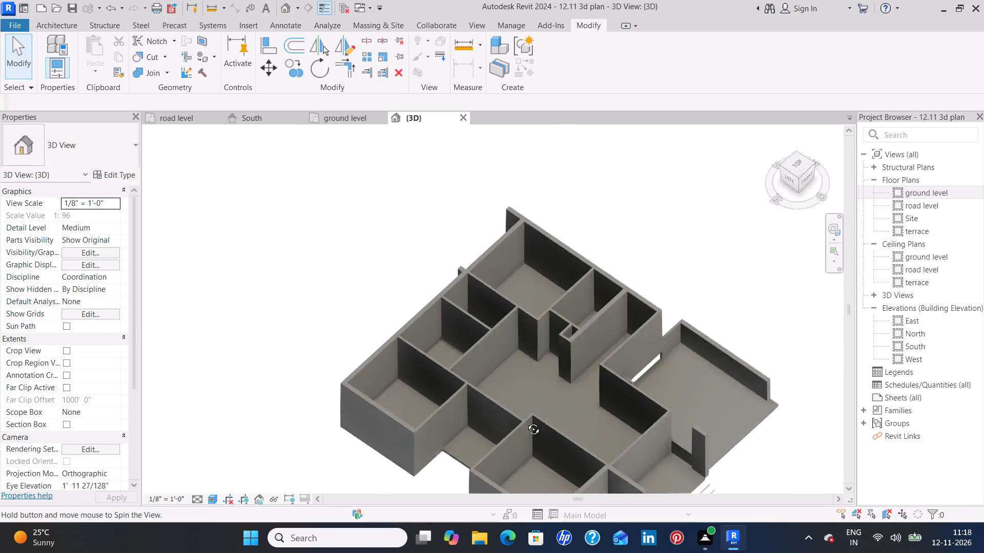
{"action": "middle_click_drag", "start_coordinate": [526, 421], "coordinate": [510, 422], "text": "shift"}
{"action": "middle_click_drag", "start_coordinate": [482, 384], "coordinate": [463, 200]}
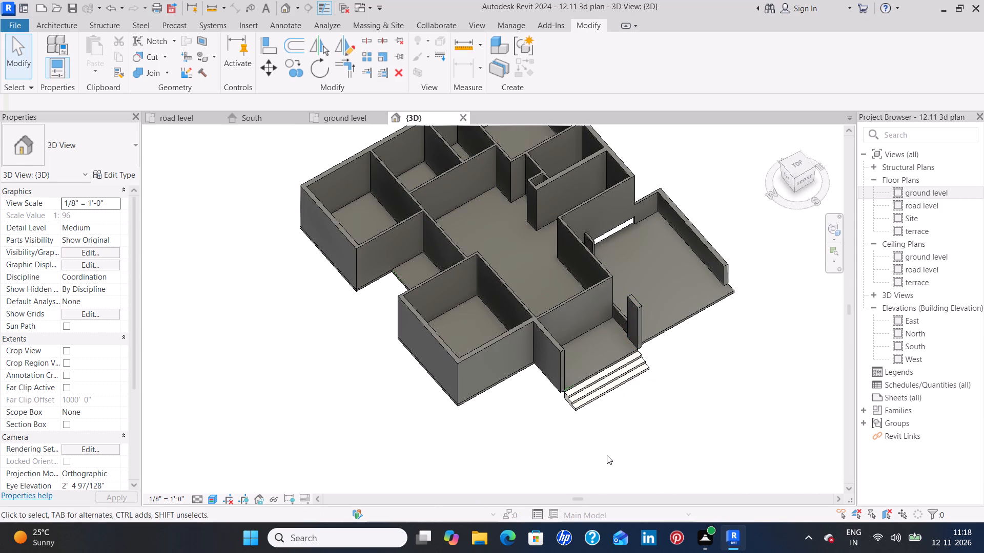
{"action": "middle_click_drag", "start_coordinate": [602, 436], "coordinate": [560, 444], "text": "shift"}
{"action": "scroll", "coordinate": [542, 441], "scroll_direction": "up", "scroll_amount": 1}
{"action": "middle_click_drag", "start_coordinate": [536, 432], "coordinate": [534, 280]}
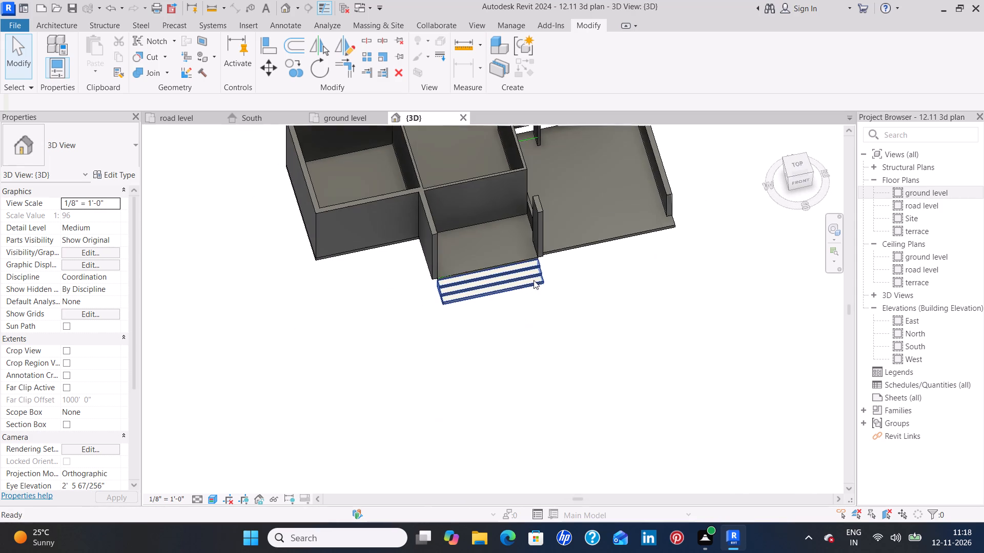
{"action": "scroll", "coordinate": [482, 269], "scroll_direction": "up", "scroll_amount": 5}
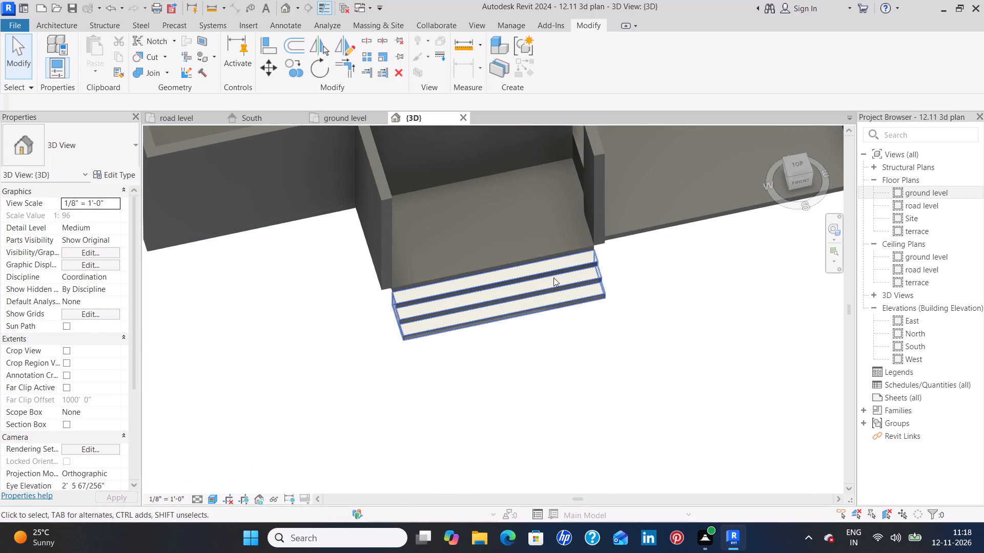
{"action": "scroll", "coordinate": [552, 267], "scroll_direction": "up", "scroll_amount": 5}
{"action": "scroll", "coordinate": [552, 264], "scroll_direction": "down", "scroll_amount": 11}
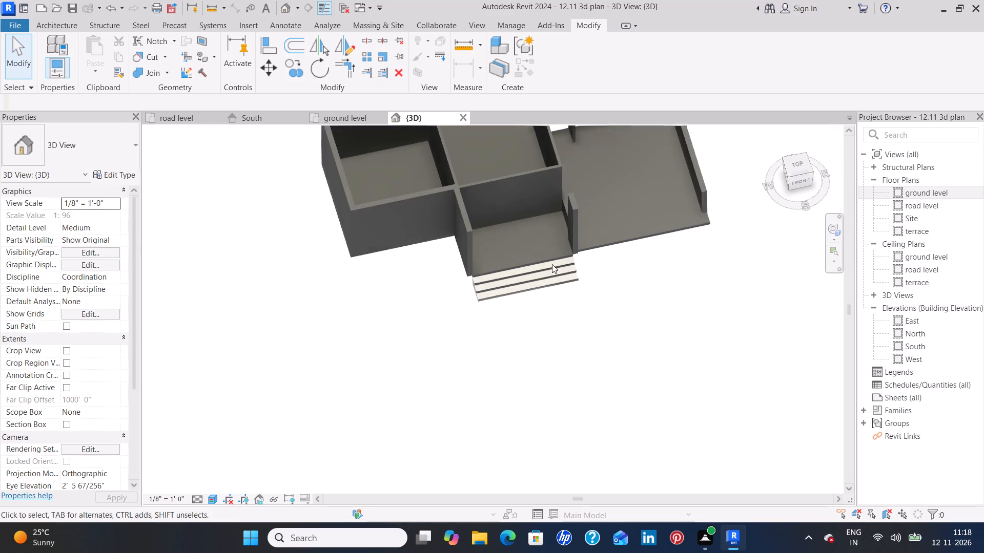
{"action": "scroll", "coordinate": [580, 266], "scroll_direction": "down", "scroll_amount": 3}
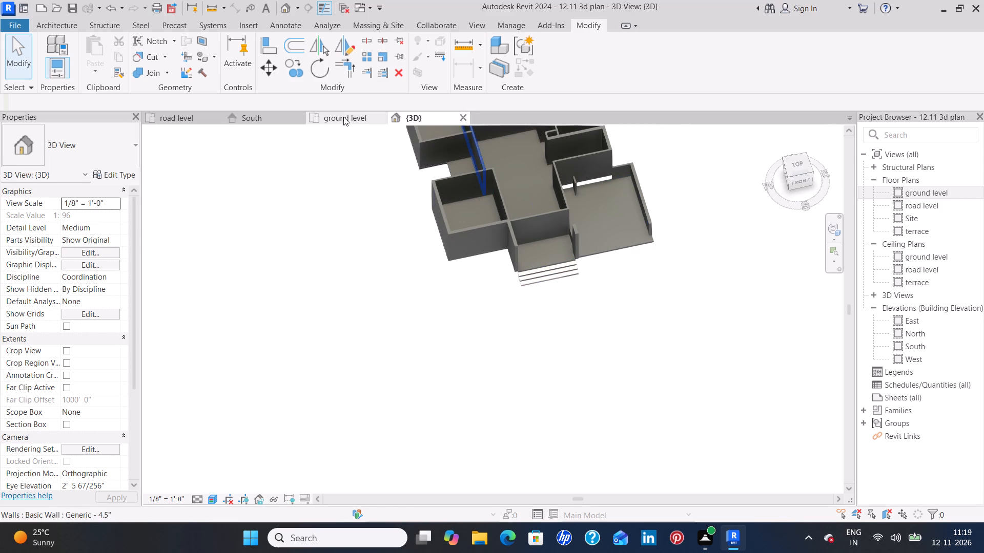
In the ground level plan, select together the walls of the central hall, front porch, southwest room, recessed west side and northwest room.
{"action": "left_click", "coordinate": [343, 117]}
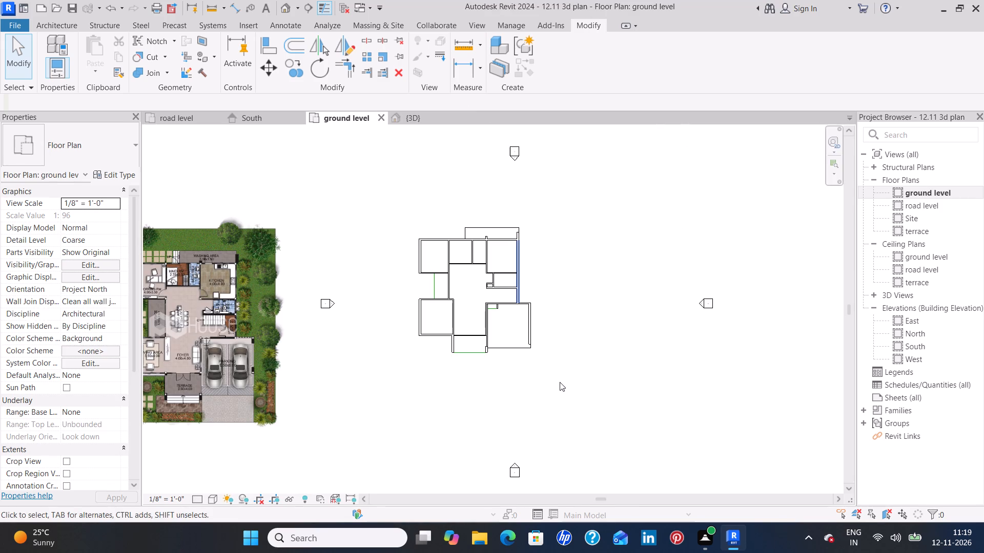
{"action": "scroll", "coordinate": [473, 315], "scroll_direction": "up", "scroll_amount": 6}
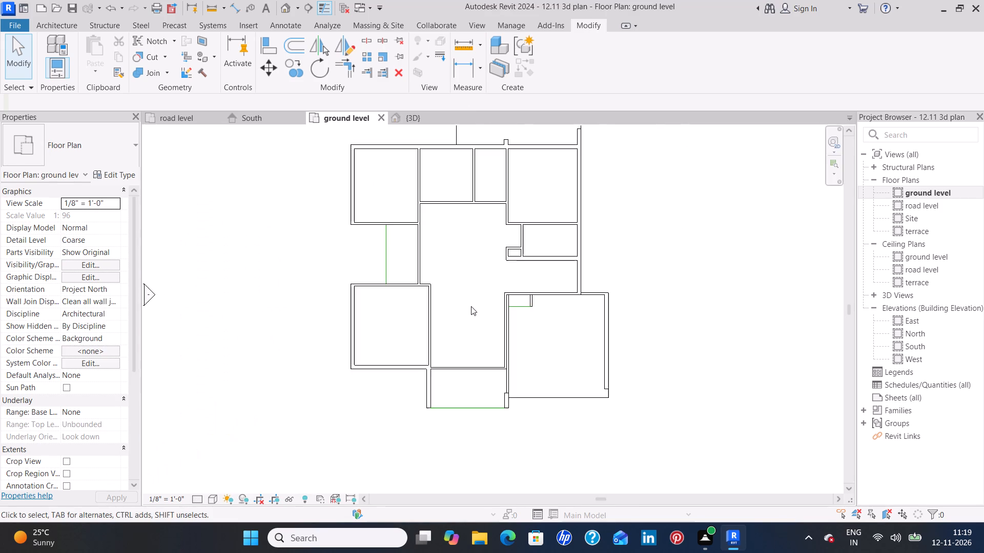
{"action": "scroll", "coordinate": [471, 306], "scroll_direction": "up", "scroll_amount": 1}
{"action": "left_click", "coordinate": [508, 314]}
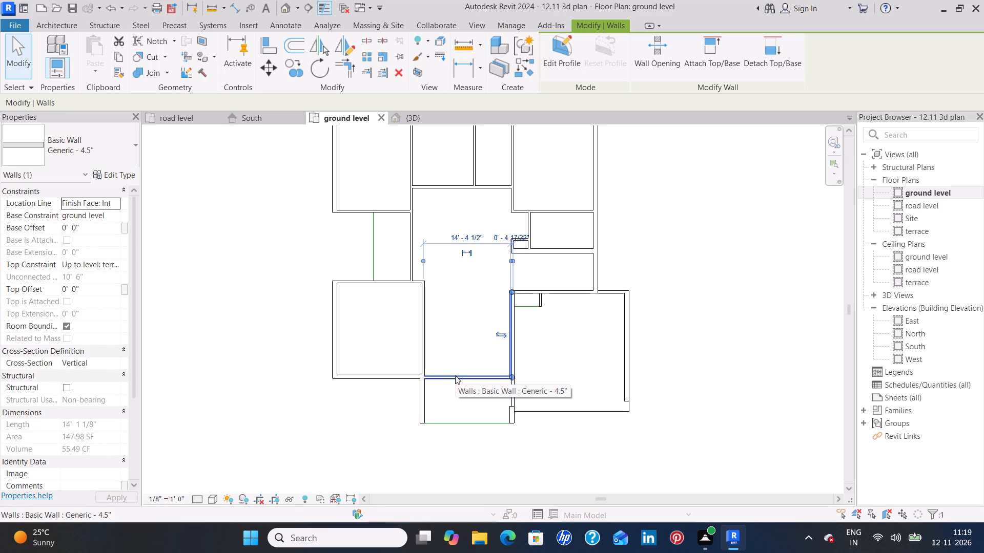
{"action": "left_click", "coordinate": [455, 375], "text": "ctrl"}
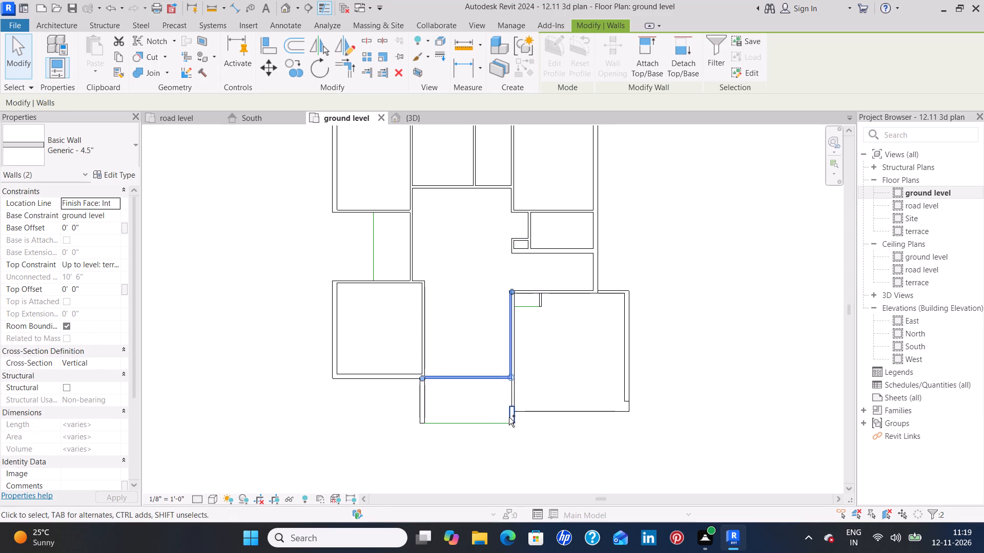
{"action": "left_click", "coordinate": [509, 417], "text": "ctrl"}
{"action": "left_click", "coordinate": [424, 407], "text": "ctrl"}
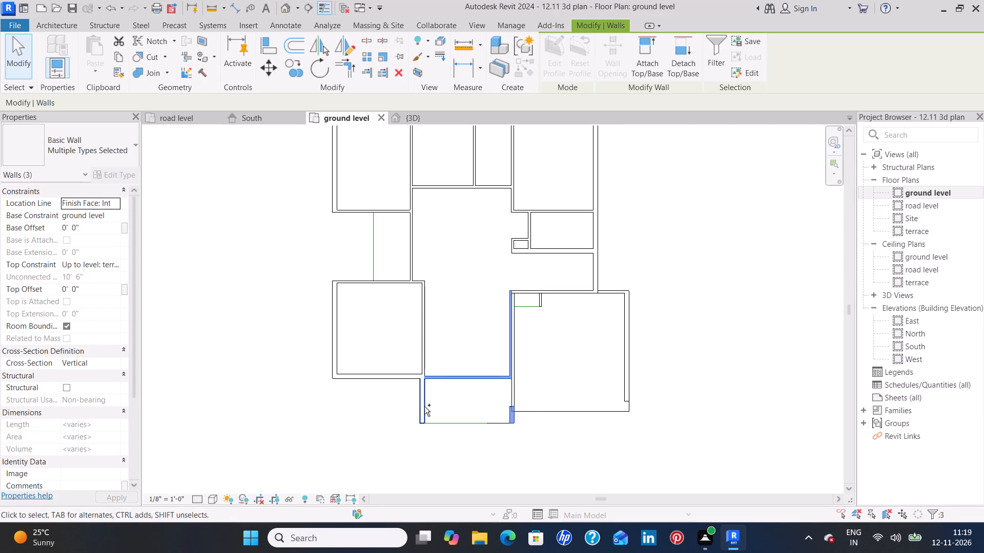
{"action": "left_click", "coordinate": [386, 380], "text": "ctrl"}
{"action": "left_click", "coordinate": [422, 347], "text": "ctrl"}
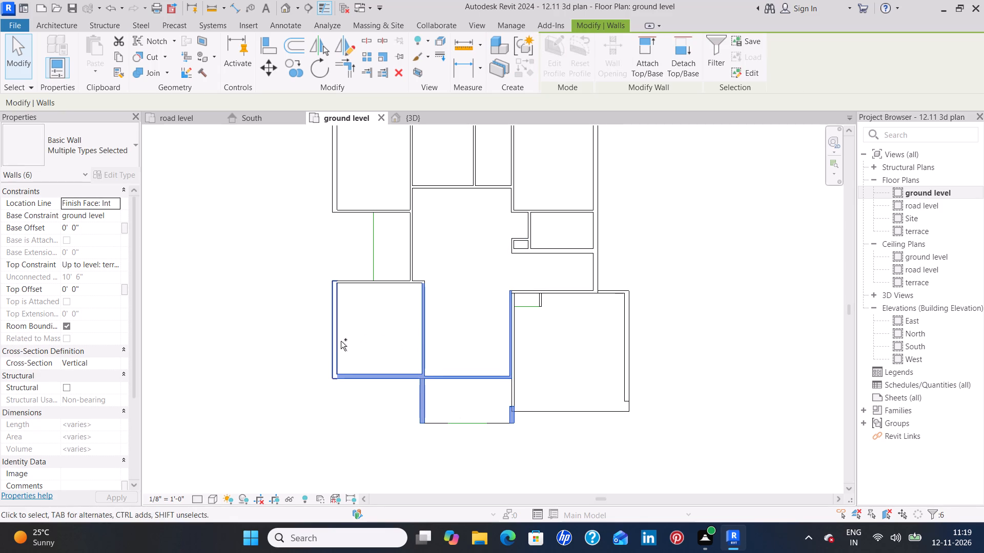
{"action": "left_click", "coordinate": [339, 342], "text": "ctrl"}
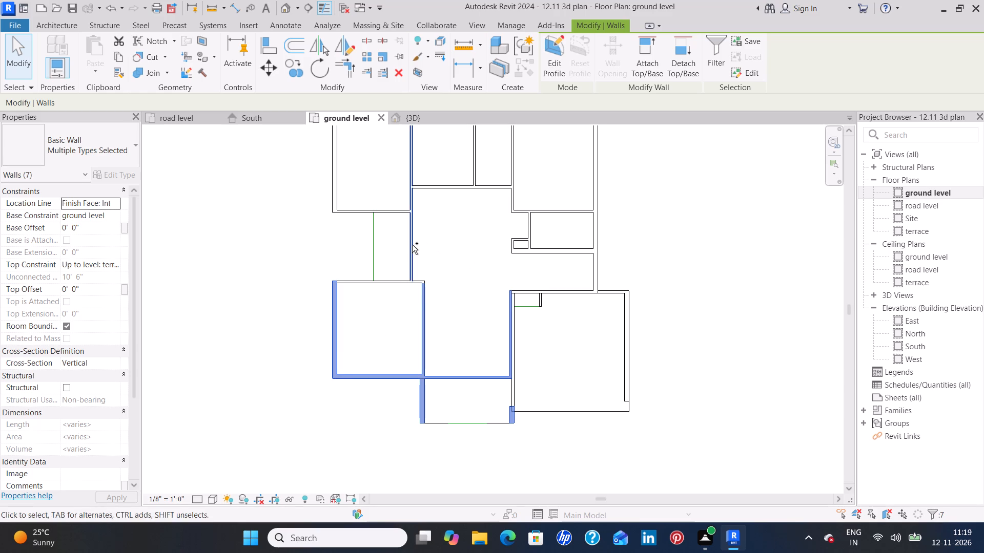
{"action": "left_click", "coordinate": [412, 245], "text": "ctrl"}
{"action": "left_click", "coordinate": [395, 209], "text": "ctrl"}
{"action": "left_click", "coordinate": [338, 188], "text": "ctrl"}
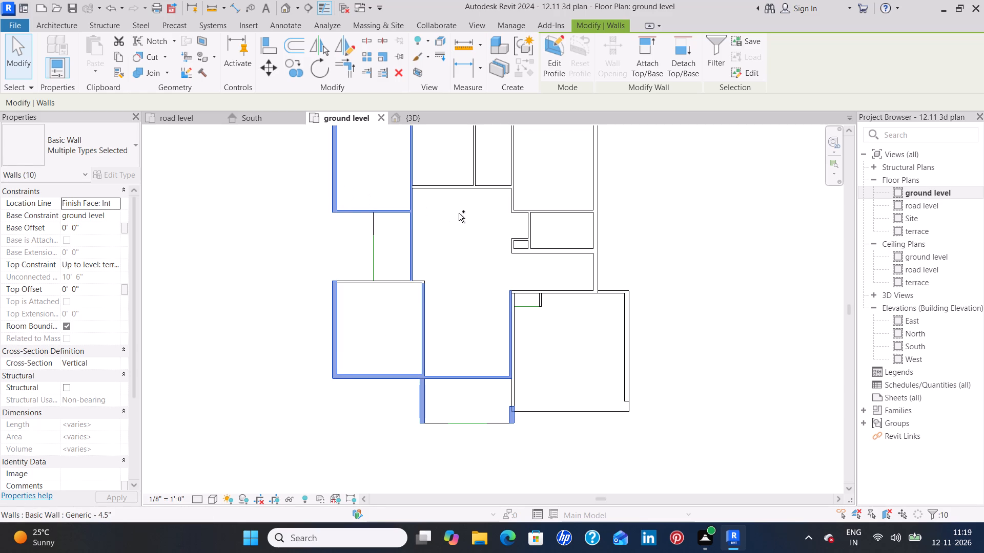
Add the hall's north wall, the northern partitions, the northeast room, small shaft and east side walls, and the parking area's north wall to the selection.
{"action": "left_click", "coordinate": [457, 188], "text": "ctrl"}
{"action": "left_click", "coordinate": [478, 163], "text": "ctrl"}
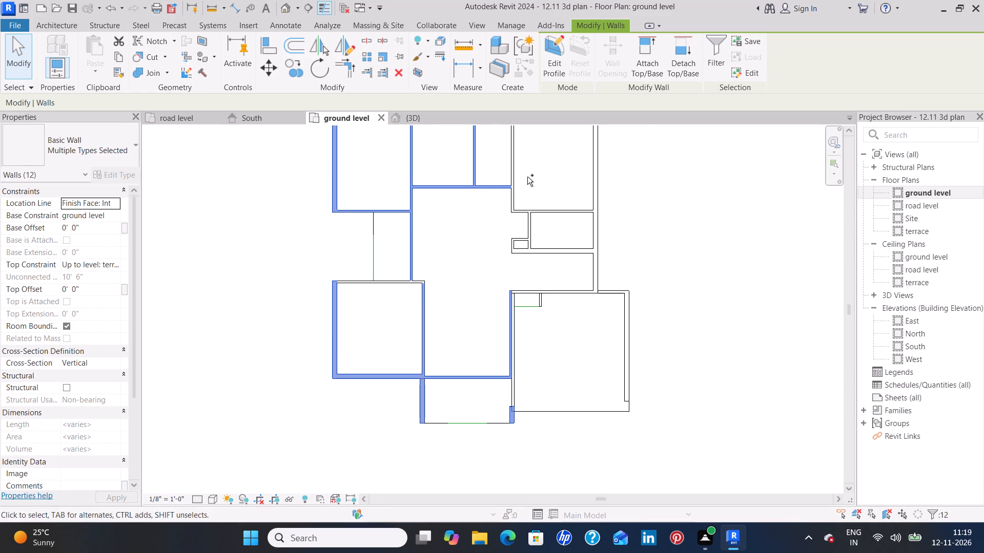
{"action": "left_click", "coordinate": [517, 176], "text": "ctrl"}
{"action": "left_click", "coordinate": [511, 203], "text": "ctrl"}
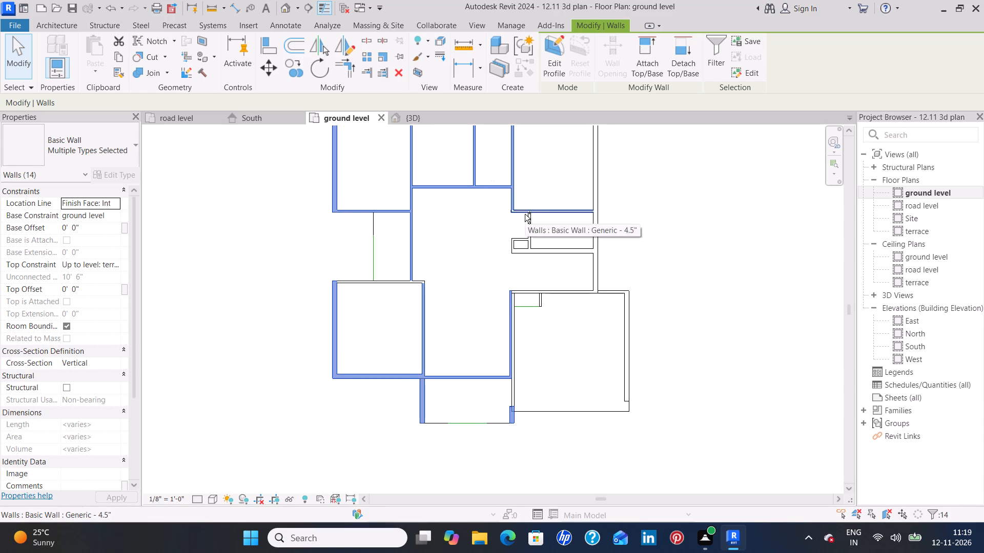
{"action": "left_click", "coordinate": [525, 214], "text": "ctrl"}
{"action": "left_click", "coordinate": [531, 228], "text": "ctrl"}
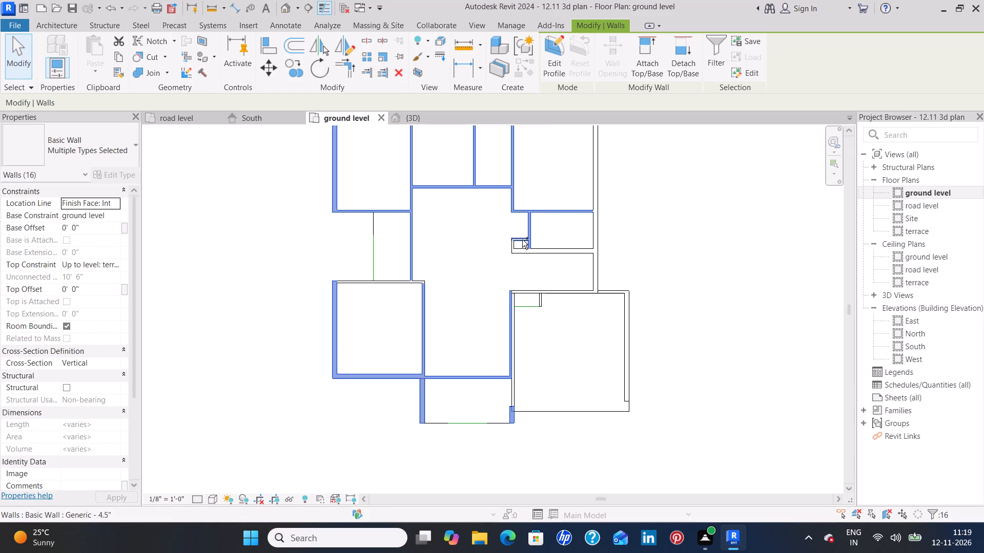
{"action": "left_click", "coordinate": [522, 240], "text": "ctrl"}
{"action": "left_click", "coordinate": [510, 247], "text": "ctrl"}
{"action": "left_click", "coordinate": [523, 252], "text": "ctrl"}
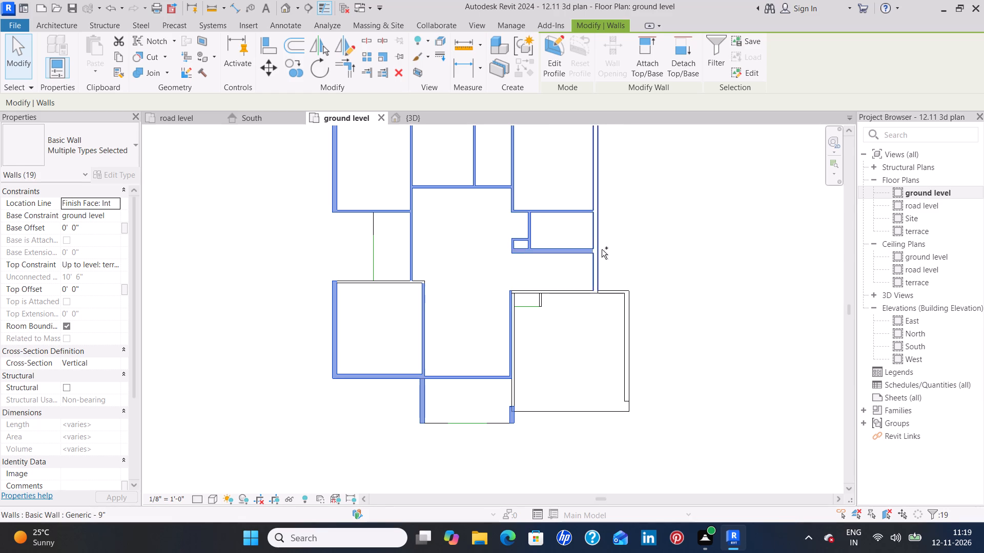
{"action": "left_click", "coordinate": [599, 246], "text": "ctrl"}
{"action": "left_click", "coordinate": [553, 289], "text": "ctrl"}
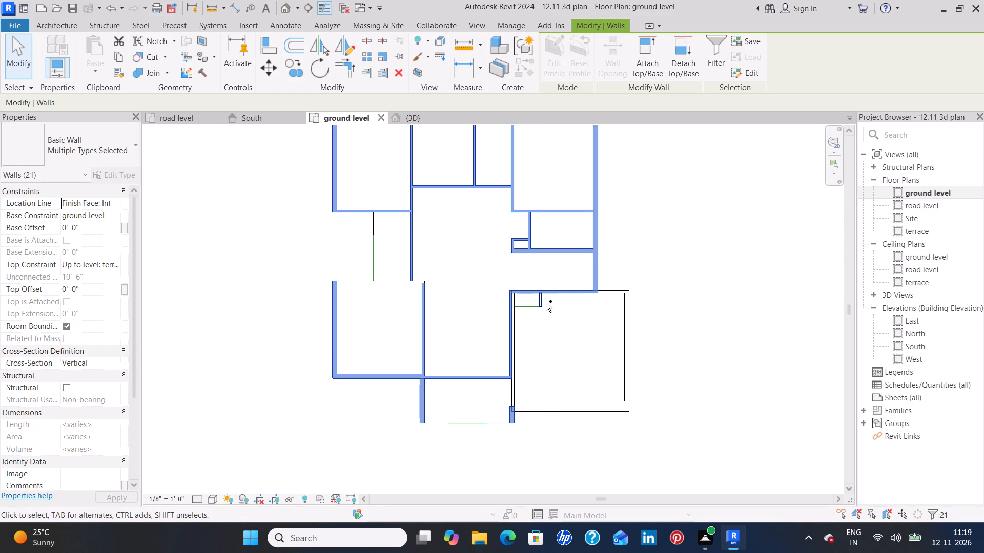
{"action": "left_click", "coordinate": [545, 303], "text": "ctrl"}
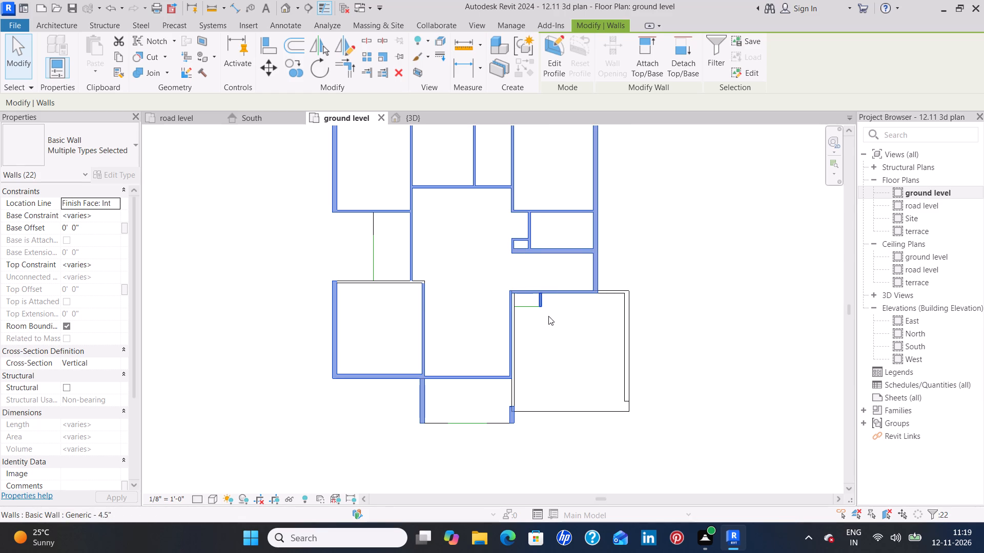
{"action": "left_click", "coordinate": [541, 300], "text": "shift"}
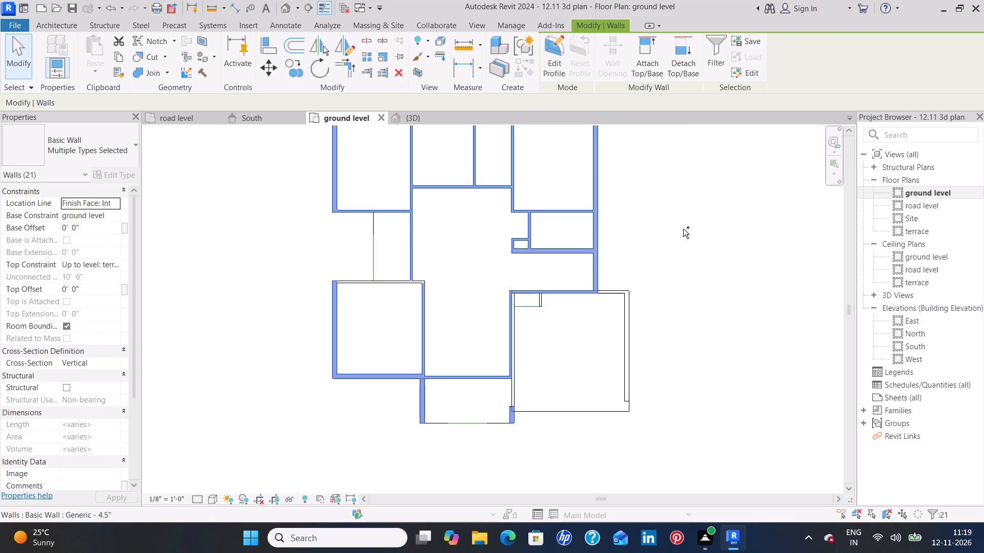
Add the house's north wall, its two short projections and the southwest room's north wall, and set all selected walls' base constraint to road level.
{"action": "middle_click_drag", "start_coordinate": [683, 228], "coordinate": [658, 285], "text": "ctrl"}
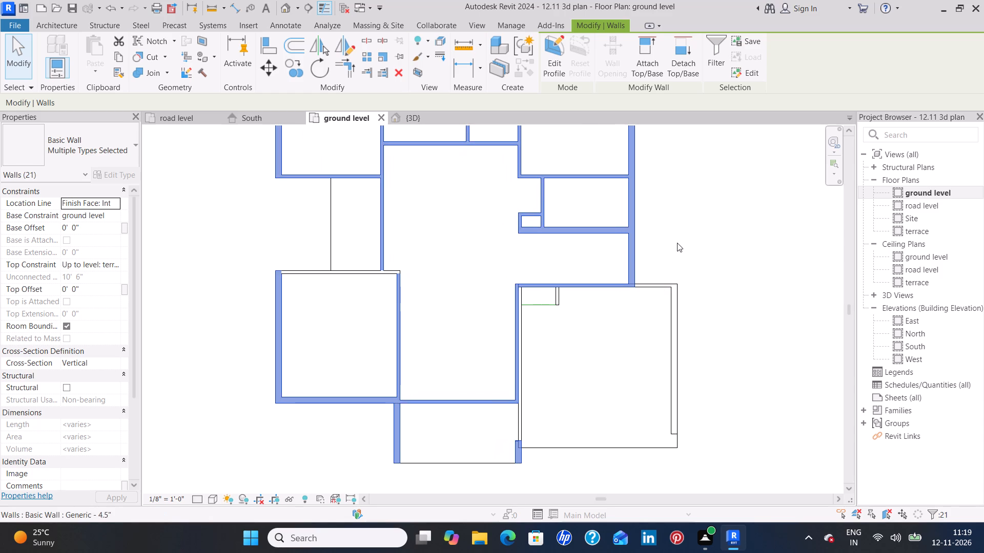
{"action": "middle_click", "coordinate": [677, 243], "text": "ctrl"}
{"action": "middle_click_drag", "start_coordinate": [677, 243], "coordinate": [673, 267], "text": "shift"}
{"action": "scroll", "coordinate": [673, 267], "scroll_direction": "up", "scroll_amount": 1, "text": "shift"}
{"action": "scroll", "coordinate": [673, 253], "scroll_direction": "down", "scroll_amount": 4, "text": "shift"}
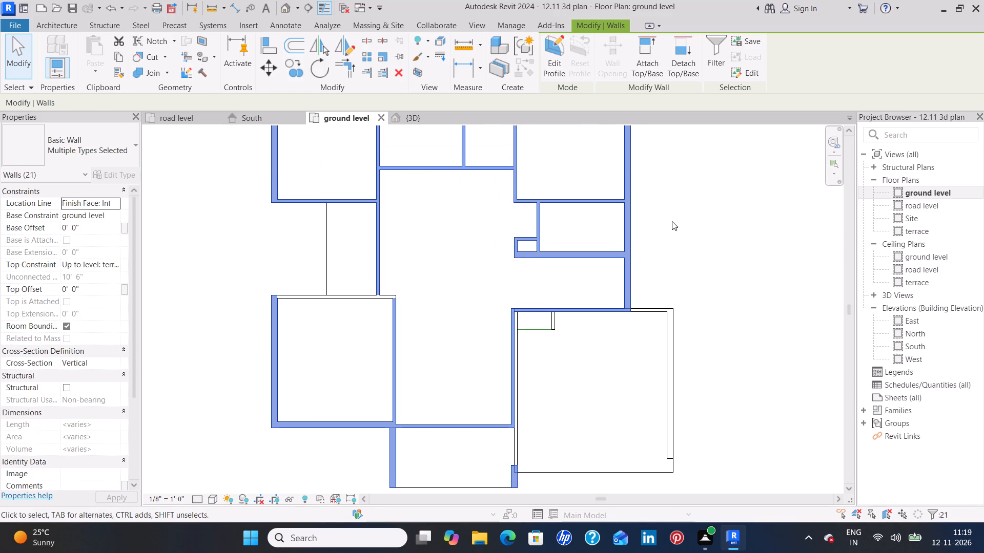
{"action": "scroll", "coordinate": [671, 216], "scroll_direction": "down", "scroll_amount": 4}
{"action": "middle_click_drag", "start_coordinate": [670, 198], "coordinate": [648, 328]}
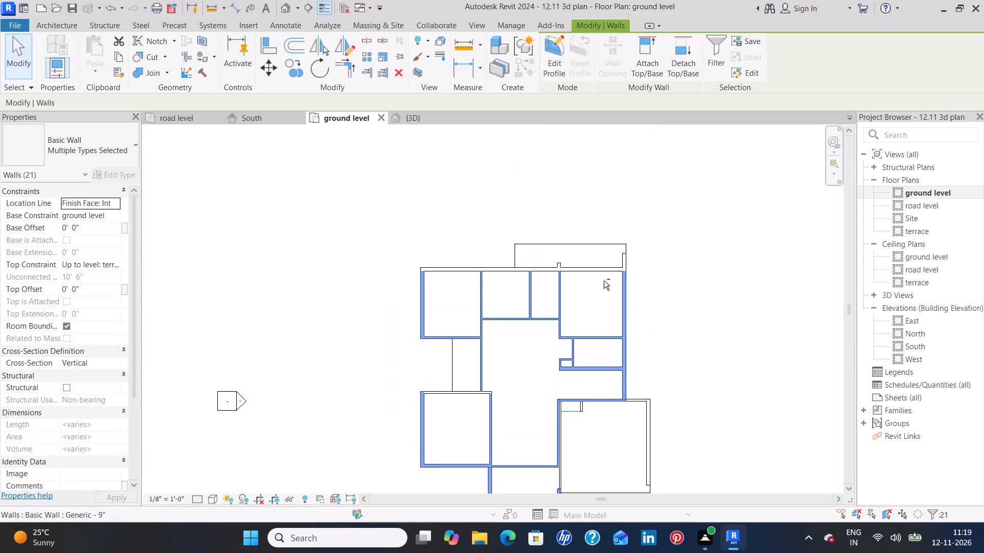
{"action": "left_click", "coordinate": [600, 269], "text": "ctrl"}
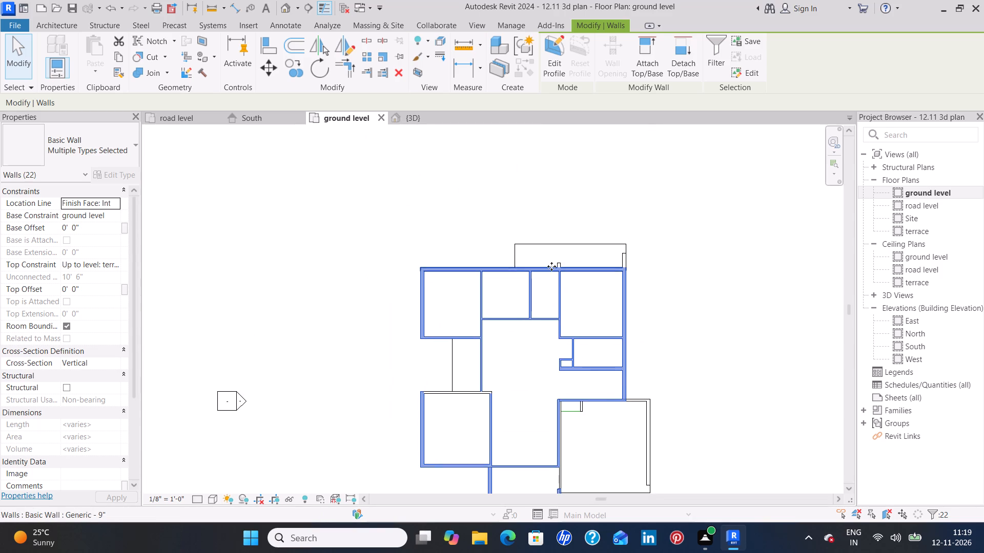
{"action": "scroll", "coordinate": [551, 266], "scroll_direction": "up", "scroll_amount": 12}
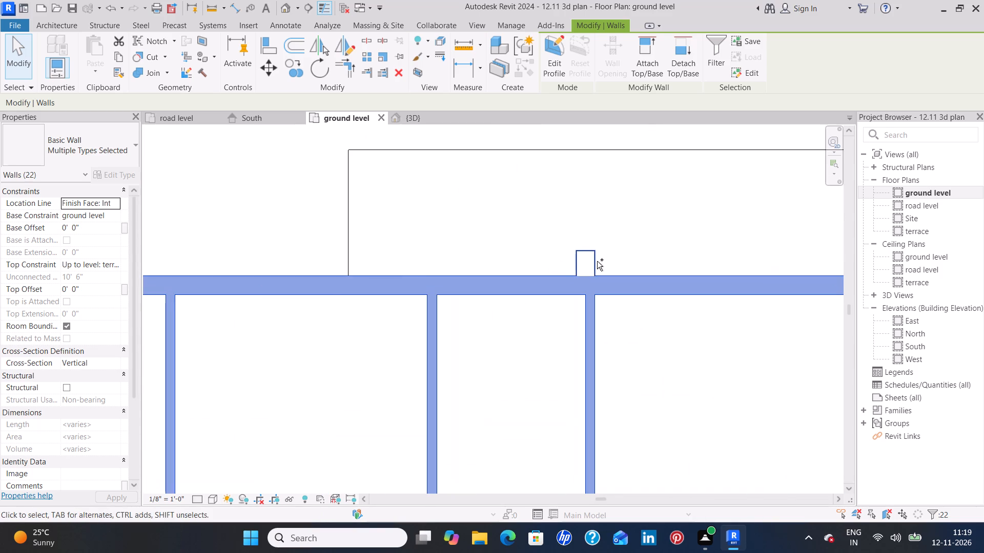
{"action": "left_click", "coordinate": [596, 262], "text": "ctrl"}
{"action": "scroll", "coordinate": [631, 256], "scroll_direction": "down", "scroll_amount": 9}
{"action": "middle_click_drag", "start_coordinate": [668, 247], "coordinate": [612, 251]}
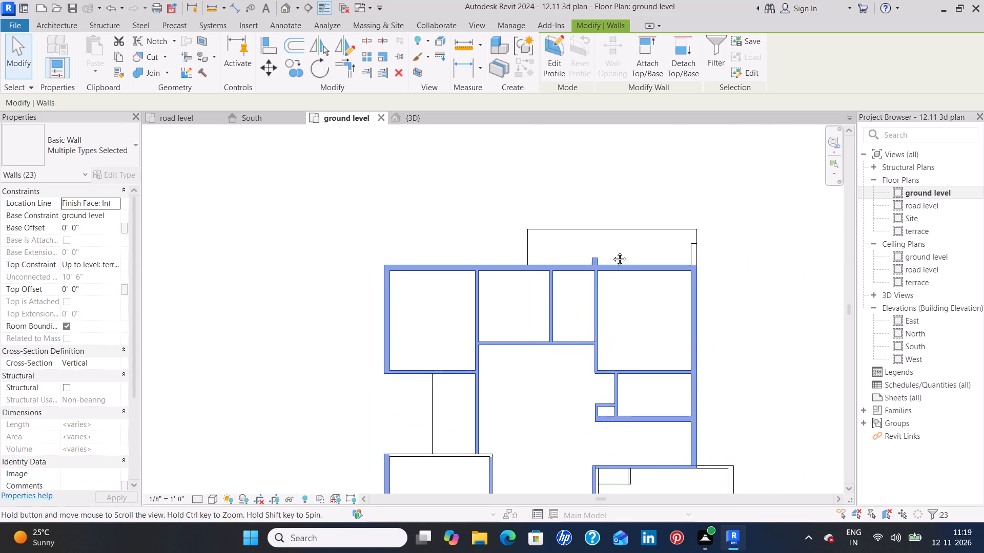
{"action": "middle_click_drag", "start_coordinate": [612, 251], "coordinate": [554, 258]}
{"action": "left_click", "coordinate": [610, 263], "text": "ctrl"}
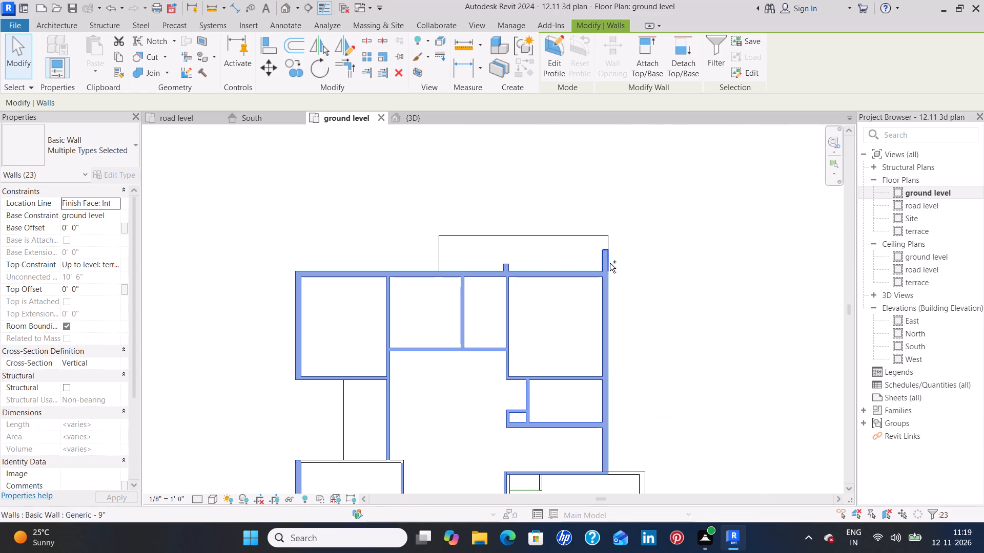
{"action": "scroll", "coordinate": [682, 243], "scroll_direction": "down", "scroll_amount": 5}
{"action": "middle_click_drag", "start_coordinate": [737, 274], "coordinate": [720, 253]}
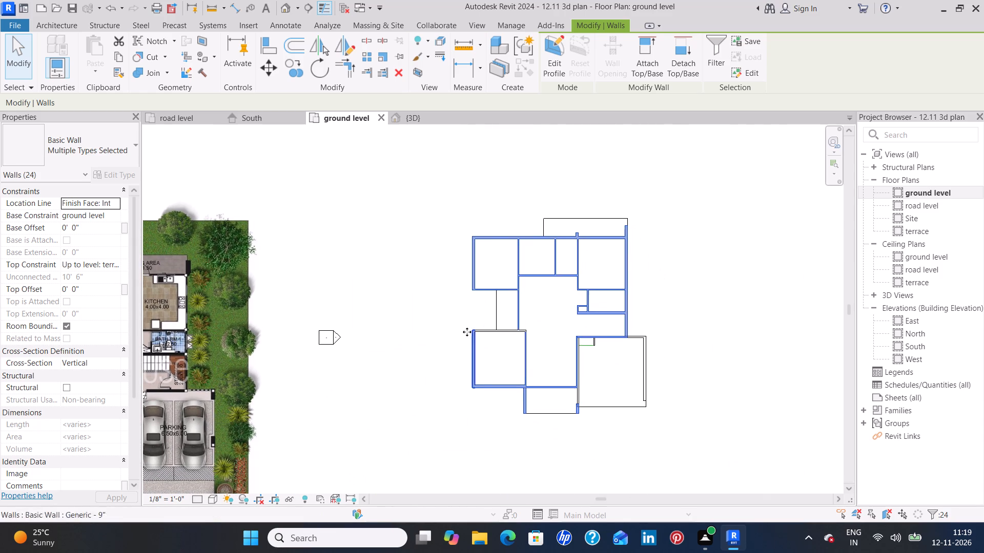
{"action": "left_click", "coordinate": [484, 335], "text": "ctrl"}
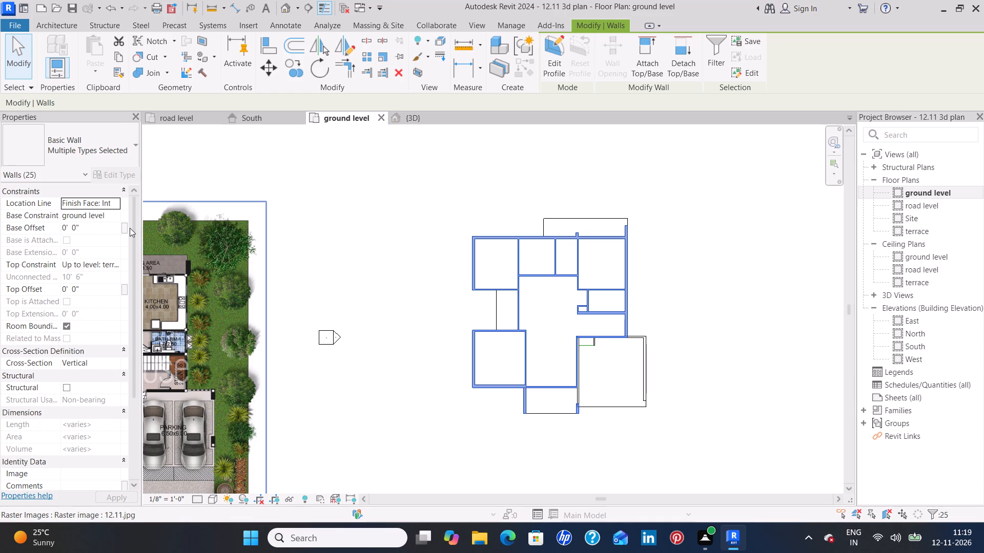
{"action": "left_click", "coordinate": [112, 215]}
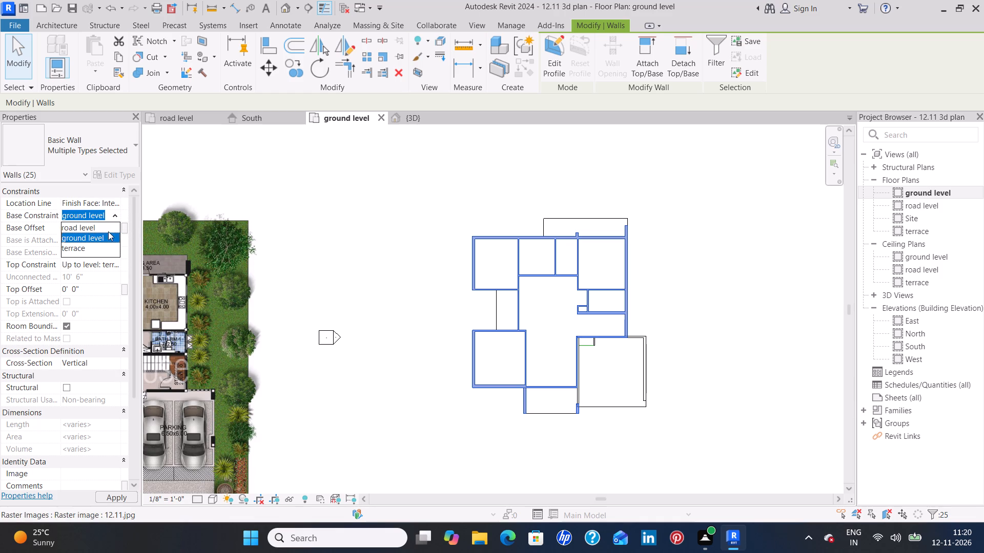
{"action": "left_click", "coordinate": [108, 228]}
{"action": "left_click", "coordinate": [124, 499]}
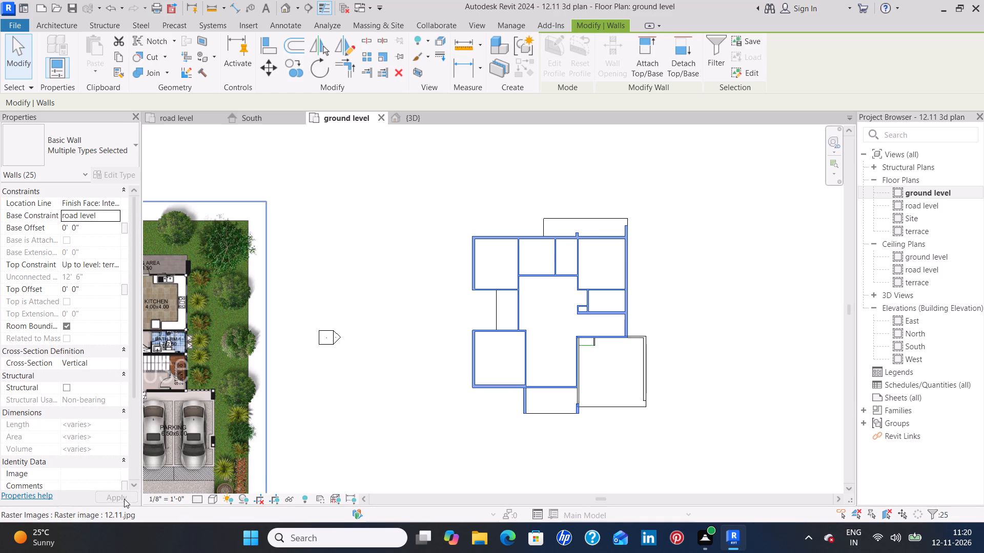
{"action": "left_click", "coordinate": [273, 465]}
Examine the extended walls against the floor slabs, steps and level lines from the front, back and left side in the 3D view.
{"action": "left_click", "coordinate": [429, 117]}
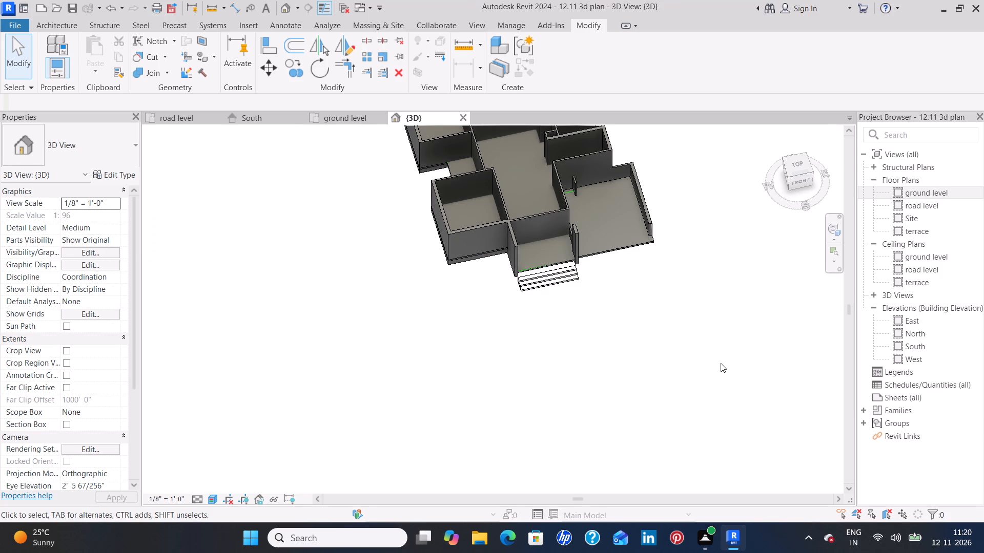
{"action": "middle_click_drag", "start_coordinate": [719, 363], "coordinate": [577, 341], "text": "shift"}
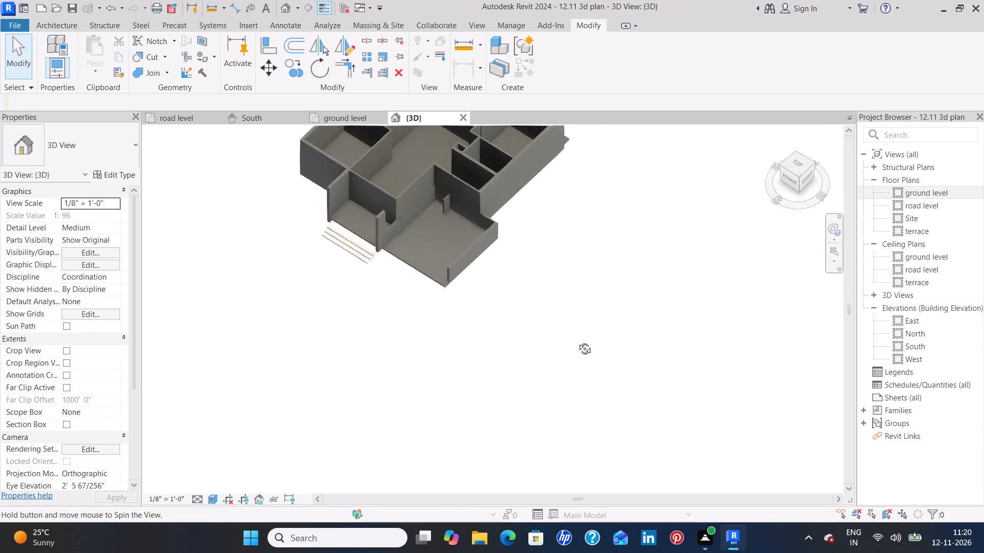
{"action": "middle_click_drag", "start_coordinate": [577, 341], "coordinate": [467, 232], "text": "shift"}
{"action": "middle_click_drag", "start_coordinate": [597, 241], "coordinate": [588, 245], "text": "shift"}
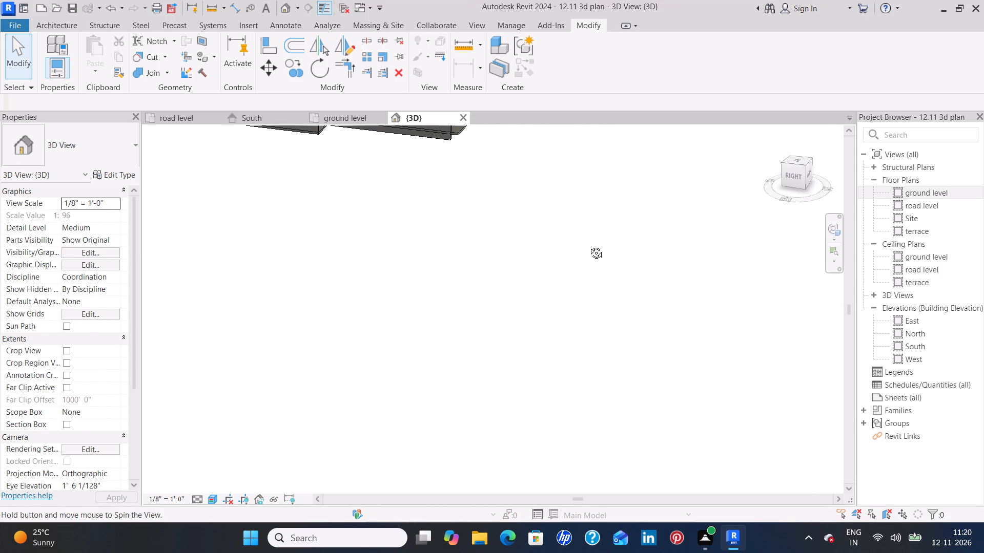
{"action": "middle_click_drag", "start_coordinate": [588, 245], "coordinate": [444, 244], "text": "shift"}
{"action": "middle_click_drag", "start_coordinate": [452, 226], "coordinate": [454, 211], "text": "shift"}
{"action": "middle_click_drag", "start_coordinate": [462, 241], "coordinate": [474, 413]}
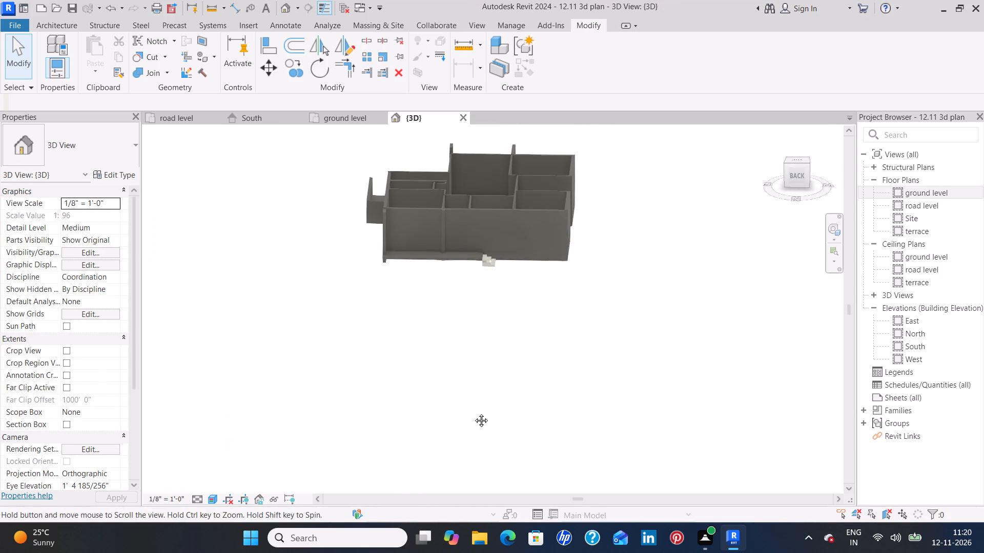
{"action": "middle_click_drag", "start_coordinate": [474, 413], "coordinate": [471, 421]}
{"action": "scroll", "coordinate": [471, 421], "scroll_direction": "down", "scroll_amount": 1}
{"action": "middle_click_drag", "start_coordinate": [516, 399], "coordinate": [529, 321], "text": "shift"}
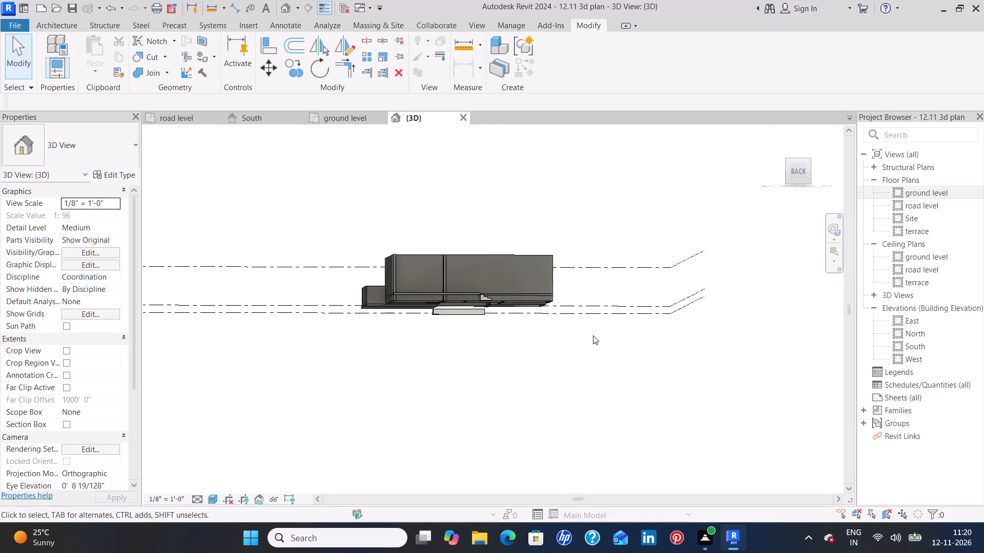
{"action": "middle_click_drag", "start_coordinate": [593, 335], "coordinate": [446, 357], "text": "shift"}
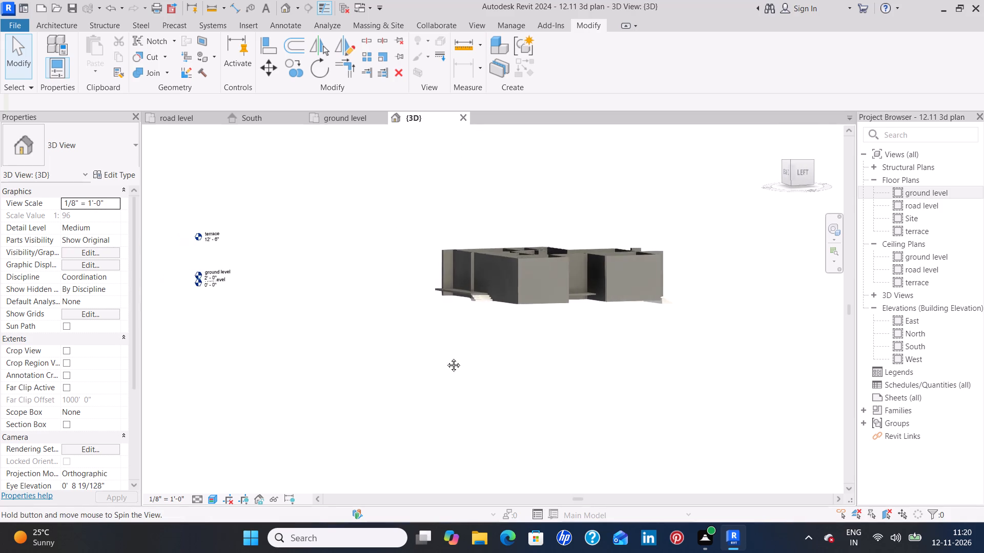
{"action": "middle_click_drag", "start_coordinate": [446, 357], "coordinate": [445, 357], "text": "shift"}
{"action": "middle_click_drag", "start_coordinate": [682, 344], "coordinate": [586, 374], "text": "shift"}
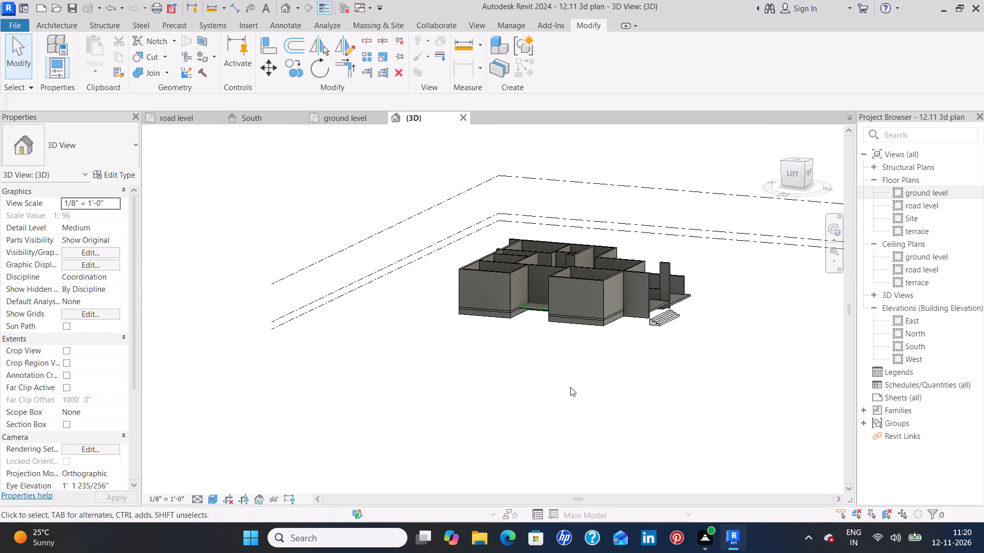
{"action": "middle_click_drag", "start_coordinate": [566, 386], "coordinate": [524, 418]}
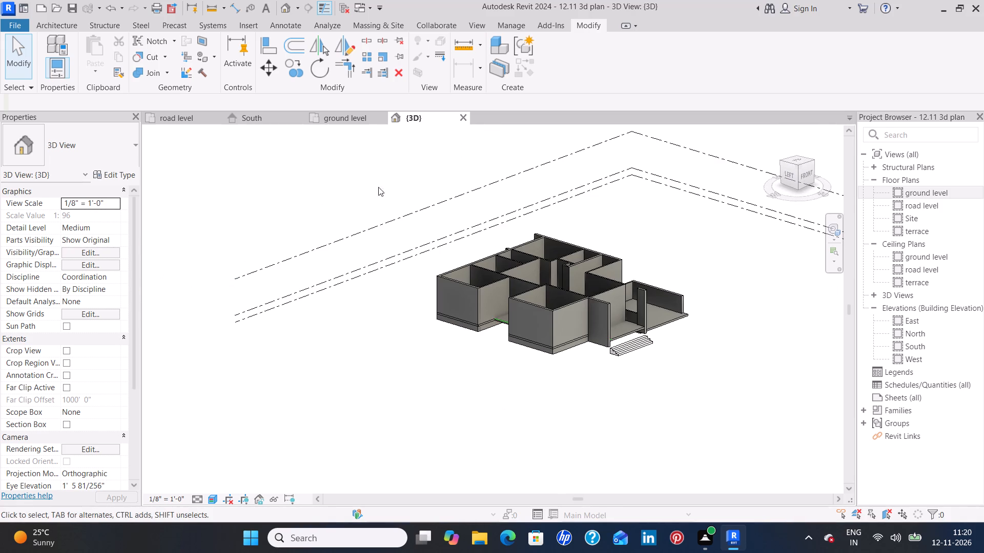
In the ground level plan, start a railing path sketch using the Handrail - Pipe type.
{"action": "left_click", "coordinate": [354, 118]}
{"action": "scroll", "coordinate": [529, 265], "scroll_direction": "down", "scroll_amount": 2}
{"action": "middle_click_drag", "start_coordinate": [573, 313], "coordinate": [519, 280]}
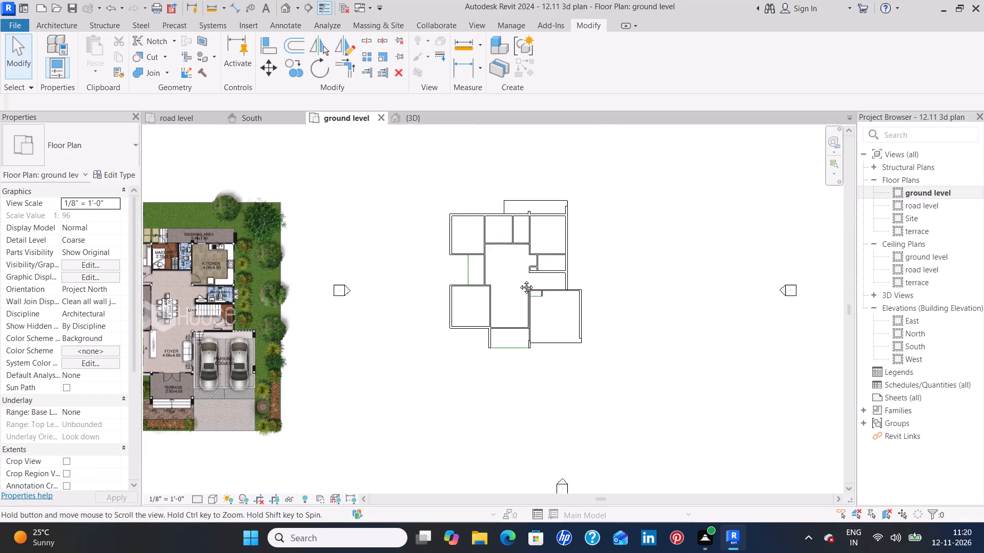
{"action": "middle_click_drag", "start_coordinate": [519, 280], "coordinate": [501, 281]}
{"action": "scroll", "coordinate": [494, 284], "scroll_direction": "up", "scroll_amount": 6}
{"action": "middle_click_drag", "start_coordinate": [444, 262], "coordinate": [455, 300]}
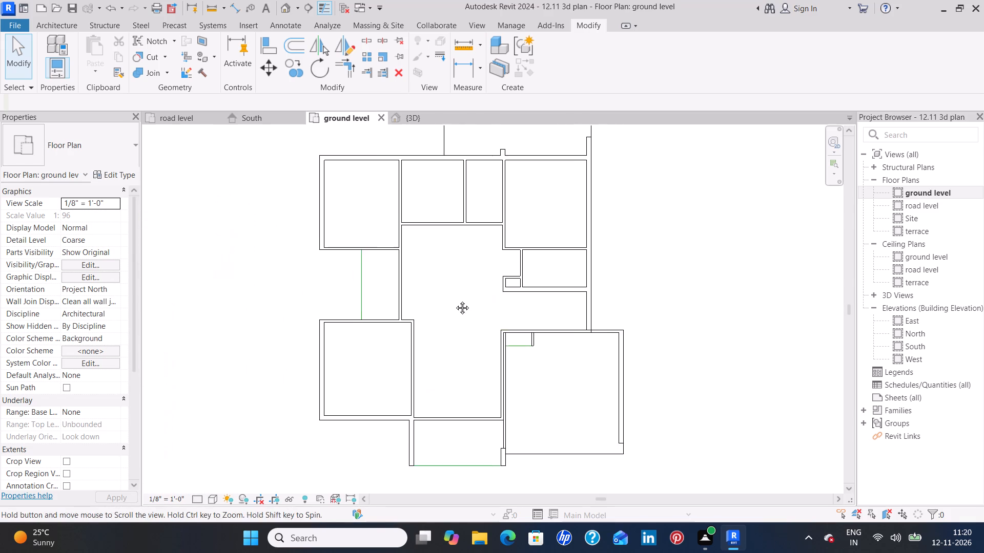
{"action": "middle_click_drag", "start_coordinate": [455, 300], "coordinate": [455, 301]}
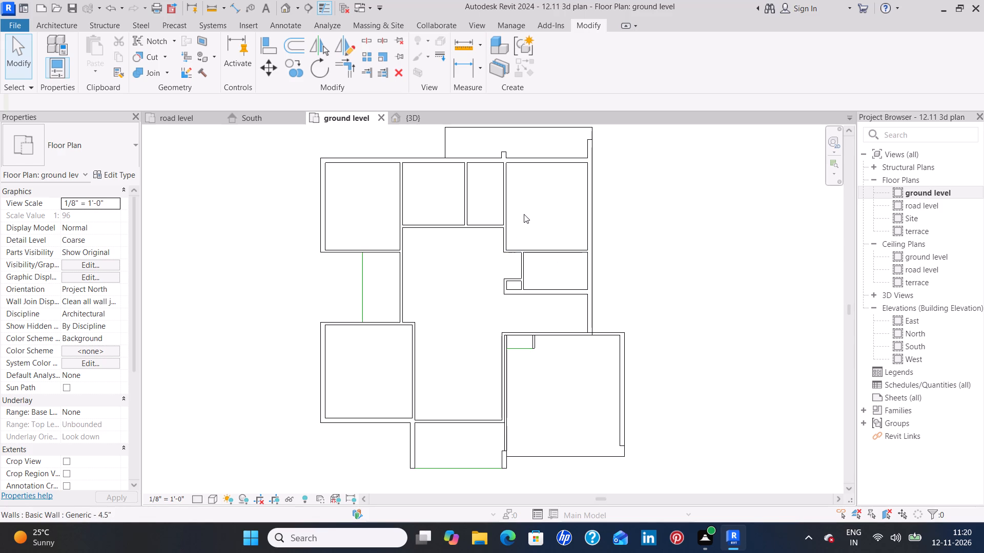
{"action": "scroll", "coordinate": [523, 216], "scroll_direction": "up", "scroll_amount": 2}
{"action": "middle_click_drag", "start_coordinate": [537, 217], "coordinate": [499, 347]}
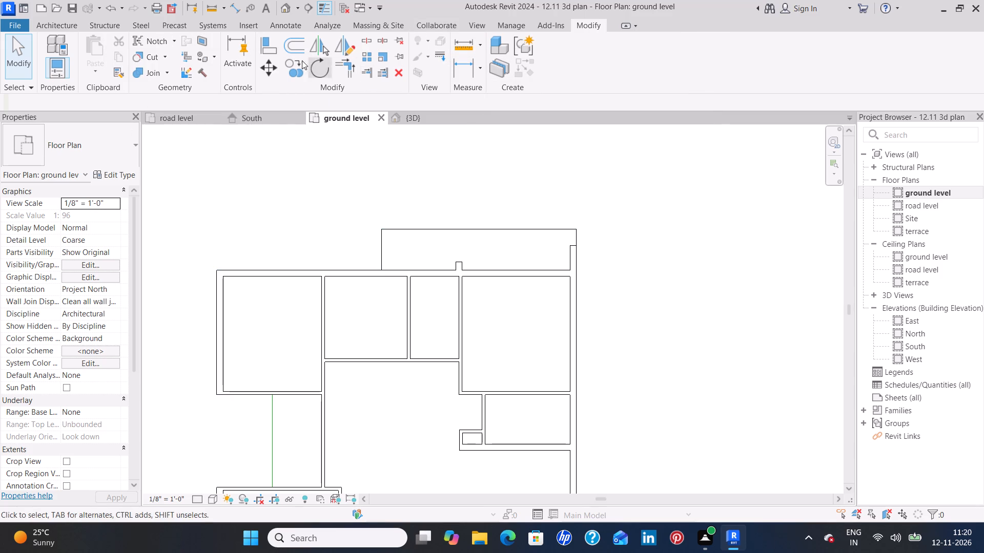
{"action": "left_click", "coordinate": [68, 29]}
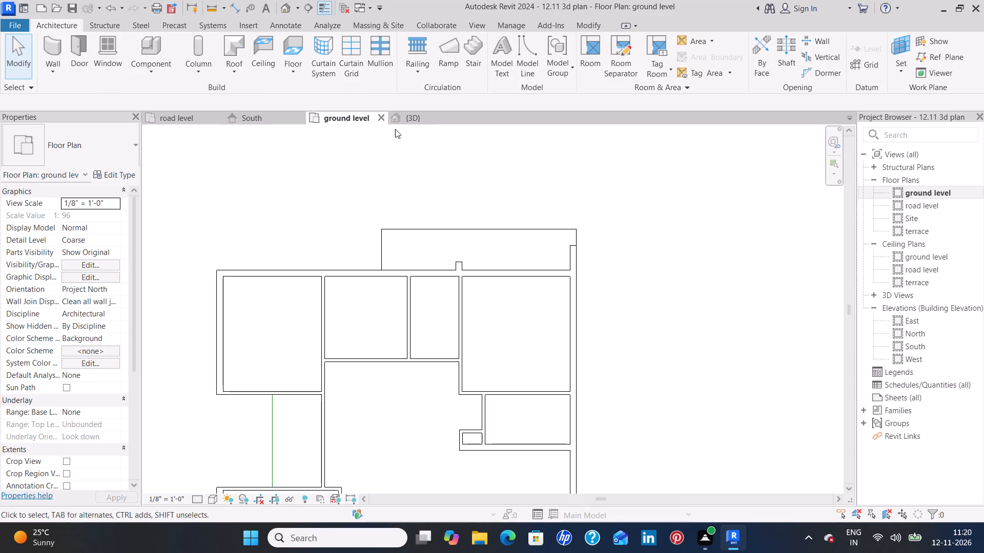
{"action": "left_click", "coordinate": [424, 40]}
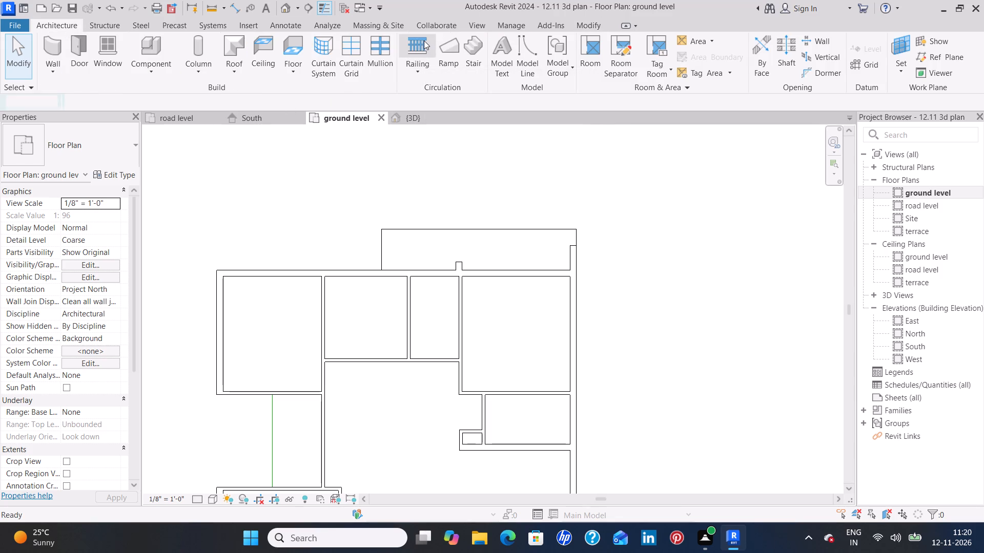
{"action": "left_click", "coordinate": [130, 159]}
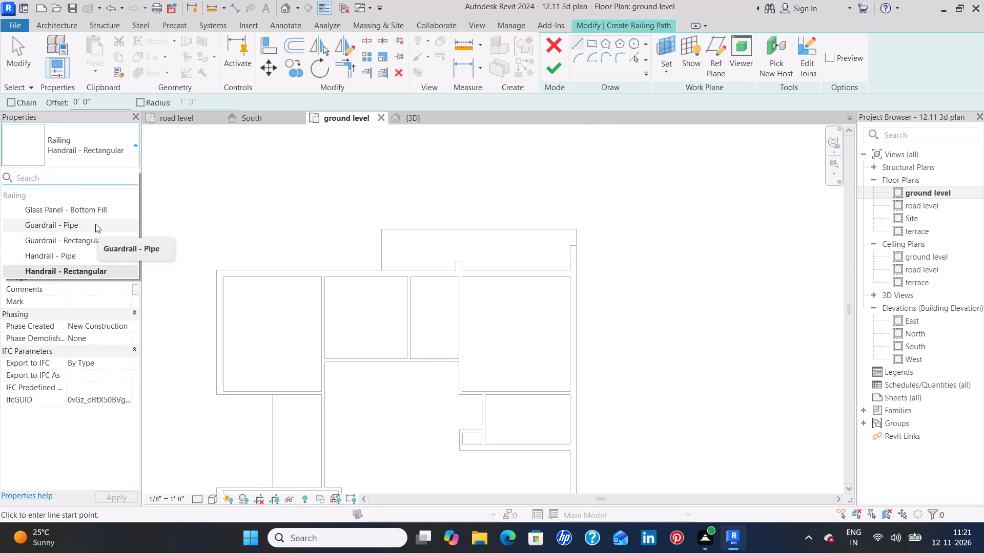
{"action": "left_click", "coordinate": [84, 257]}
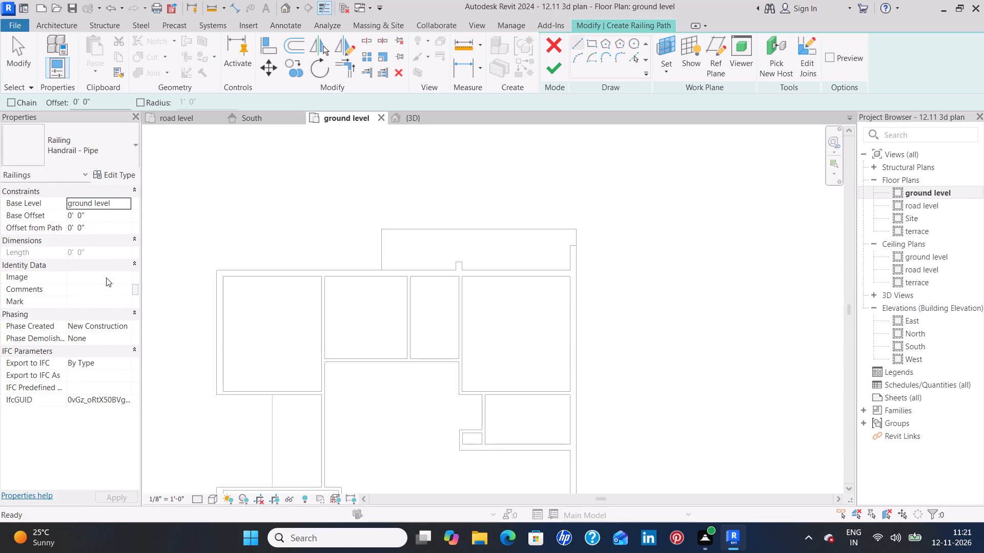
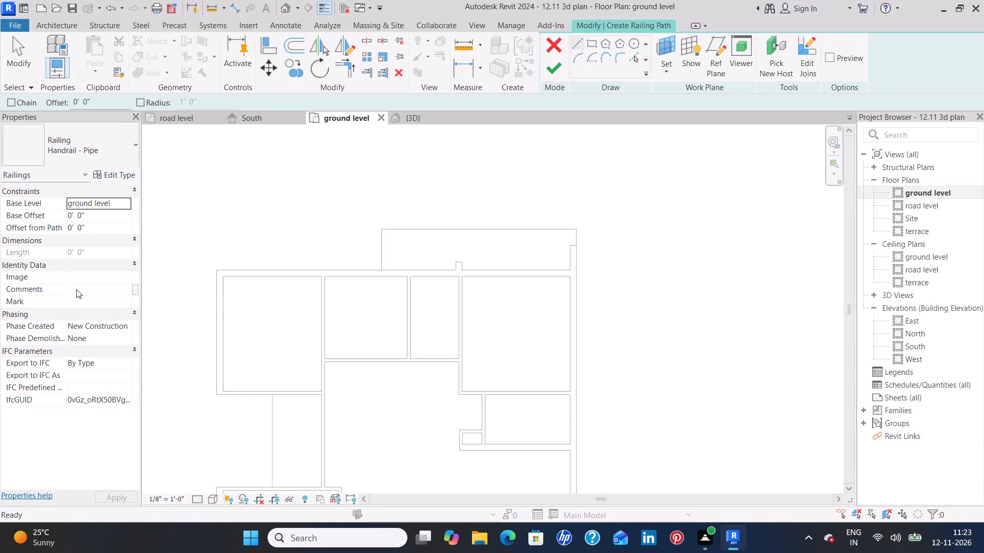
Sketch a north-south railing line about 11'-3" long across the west opening, between the northwest and southwest rooms' facing walls.
{"action": "scroll", "coordinate": [76, 289], "scroll_direction": "up", "scroll_amount": 2}
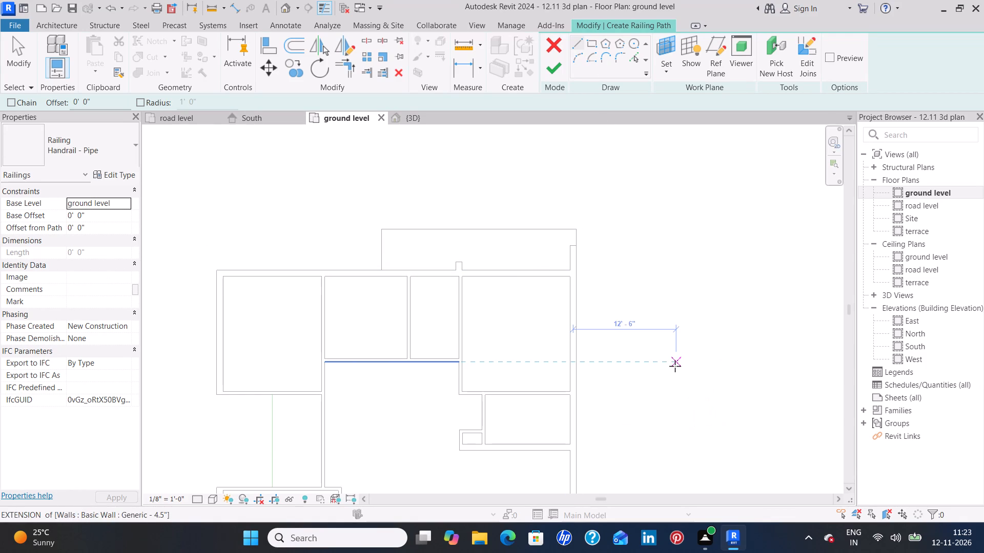
{"action": "middle_click_drag", "start_coordinate": [424, 367], "coordinate": [491, 258]}
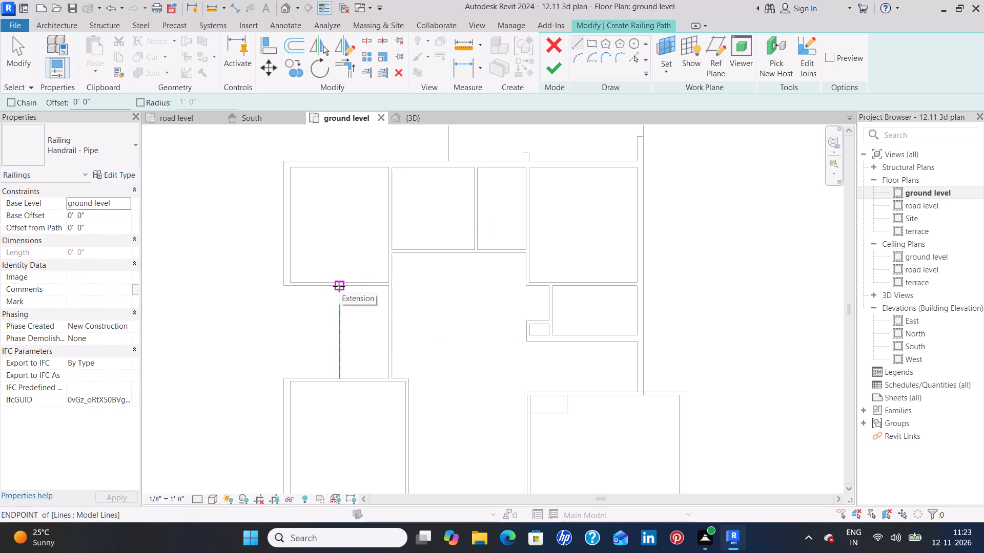
{"action": "scroll", "coordinate": [334, 300], "scroll_direction": "up", "scroll_amount": 15}
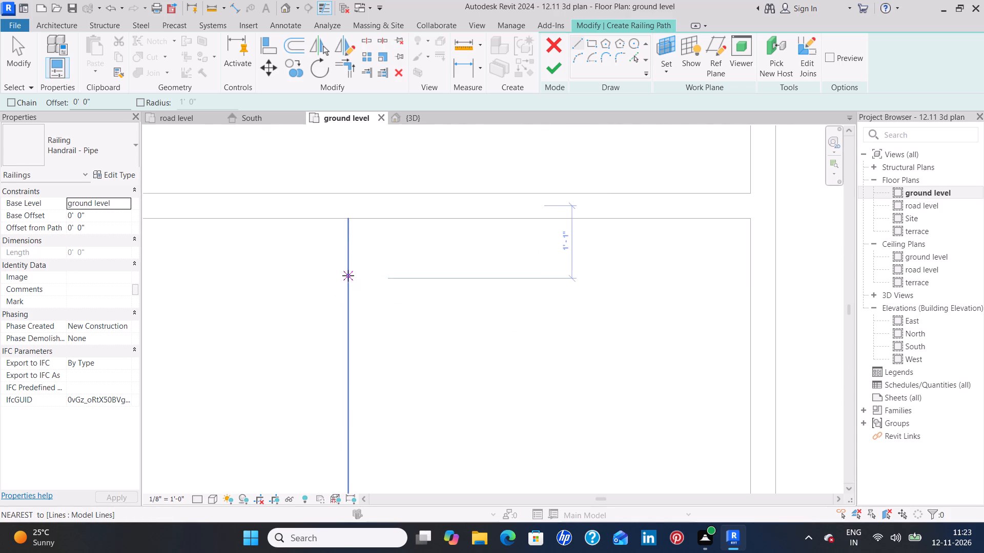
{"action": "scroll", "coordinate": [348, 273], "scroll_direction": "up", "scroll_amount": 3}
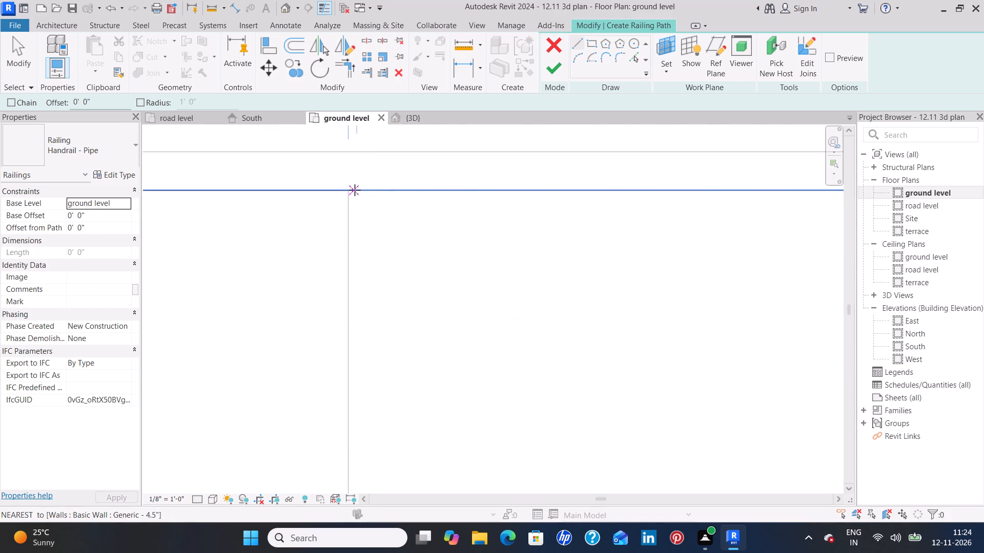
{"action": "left_click", "coordinate": [355, 190]}
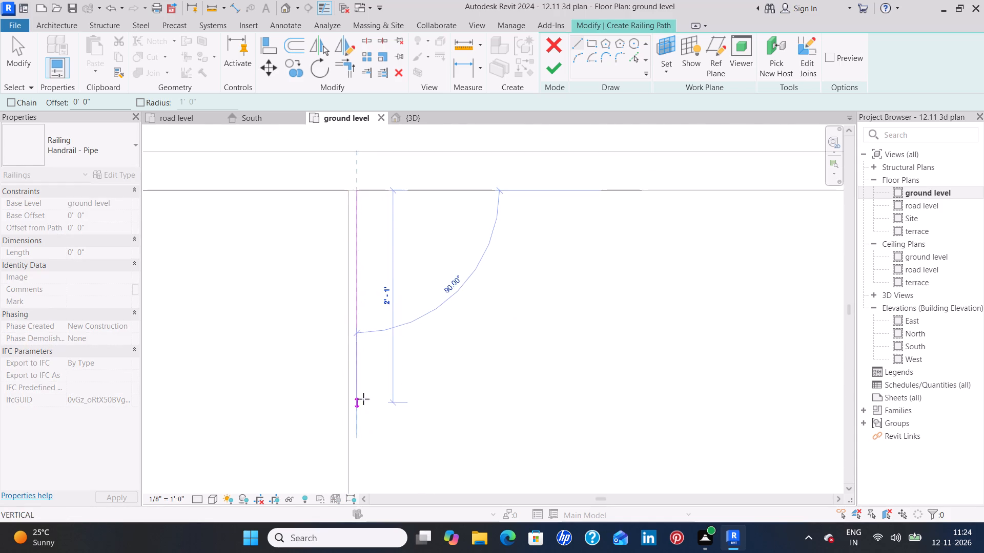
{"action": "scroll", "coordinate": [363, 399], "scroll_direction": "up", "scroll_amount": 1}
{"action": "middle_click_drag", "start_coordinate": [363, 399], "coordinate": [376, 282]}
{"action": "scroll", "coordinate": [378, 391], "scroll_direction": "down", "scroll_amount": 3}
{"action": "middle_click_drag", "start_coordinate": [376, 397], "coordinate": [375, 268]}
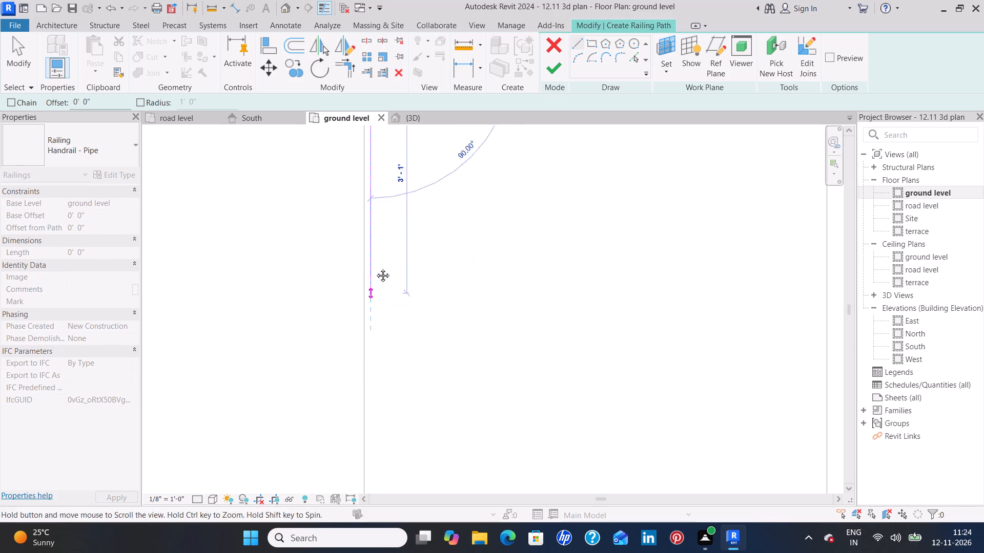
{"action": "middle_click_drag", "start_coordinate": [375, 268], "coordinate": [375, 258]}
{"action": "middle_click_drag", "start_coordinate": [375, 413], "coordinate": [380, 284]}
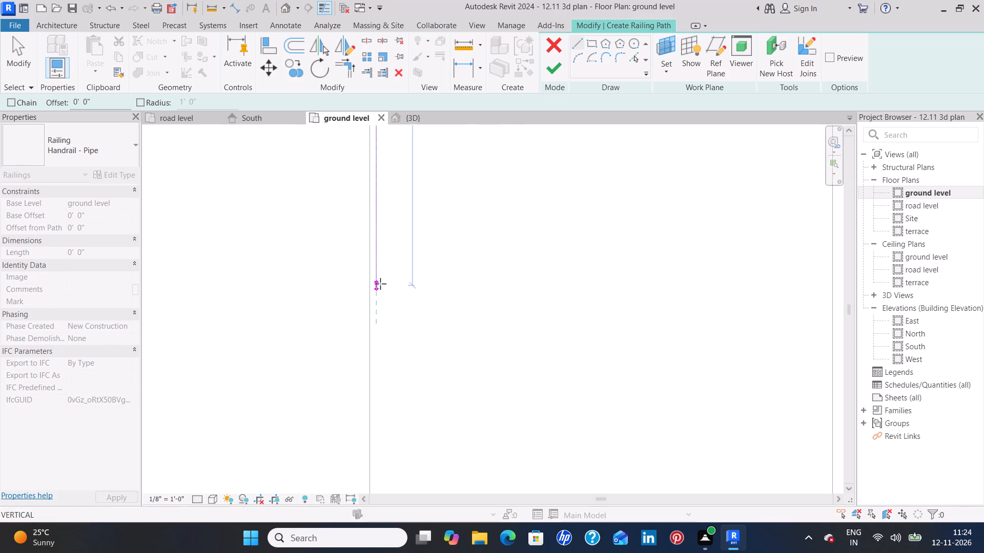
{"action": "middle_click_drag", "start_coordinate": [382, 399], "coordinate": [388, 276]}
{"action": "middle_click_drag", "start_coordinate": [377, 385], "coordinate": [392, 253]}
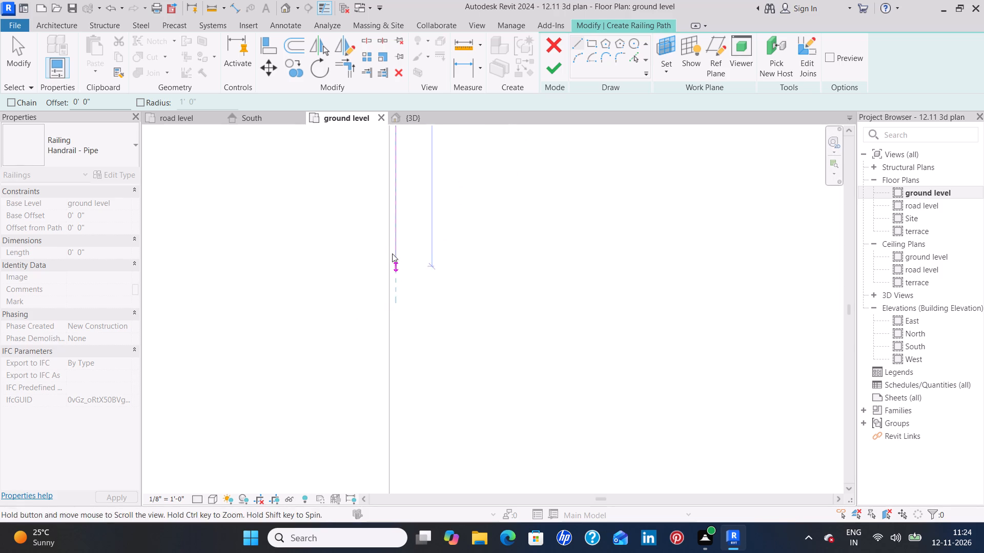
{"action": "middle_click_drag", "start_coordinate": [392, 253], "coordinate": [392, 256]}
{"action": "middle_click_drag", "start_coordinate": [386, 366], "coordinate": [401, 288]}
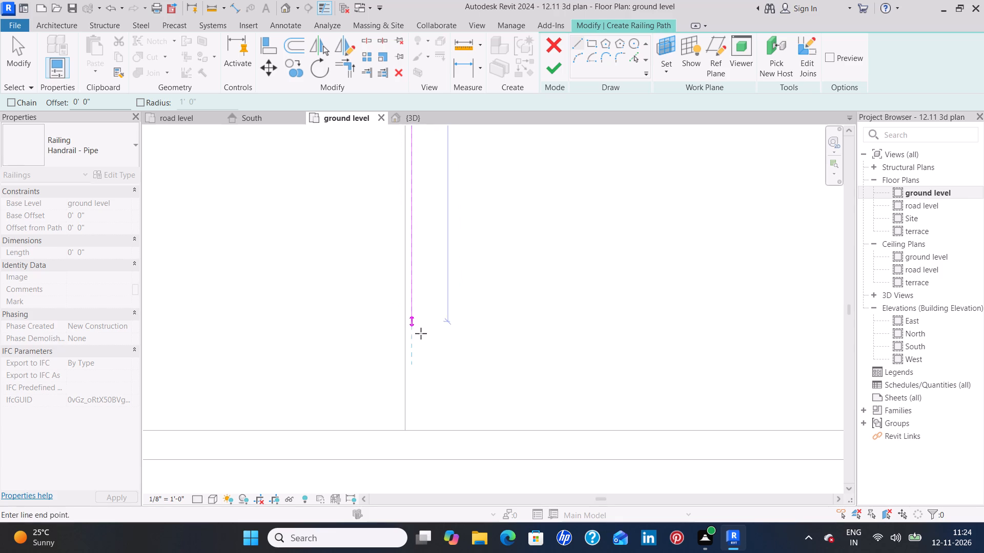
{"action": "left_click", "coordinate": [412, 432]}
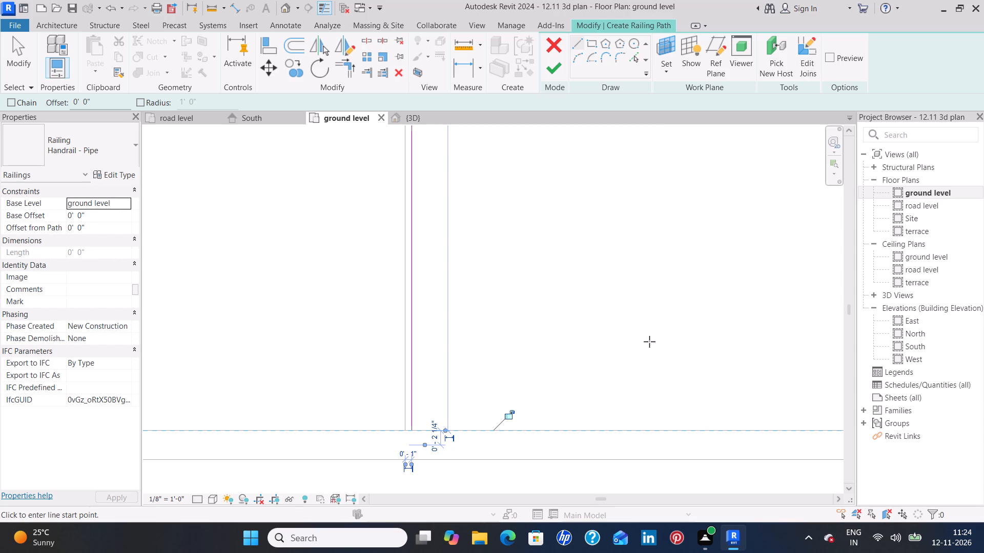
Sketch a railing line about 1'-11 1/2" long northward from the northeast wall end, just inside the north terrace's east edge.
{"action": "scroll", "coordinate": [652, 331], "scroll_direction": "down", "scroll_amount": 4}
{"action": "middle_click_drag", "start_coordinate": [651, 312], "coordinate": [552, 431]}
{"action": "scroll", "coordinate": [610, 282], "scroll_direction": "down", "scroll_amount": 4}
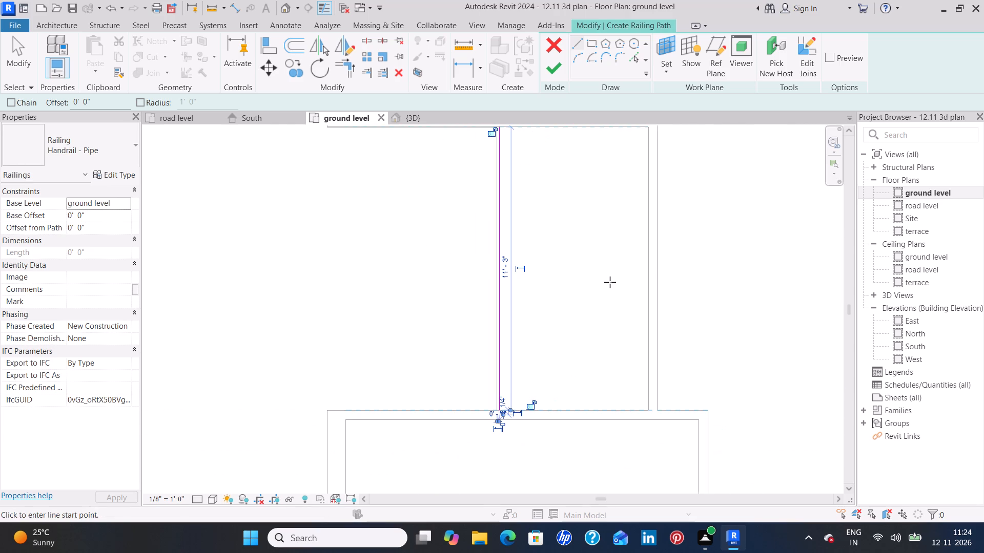
{"action": "middle_click_drag", "start_coordinate": [698, 247], "coordinate": [619, 355]}
{"action": "middle_click_drag", "start_coordinate": [753, 222], "coordinate": [503, 413]}
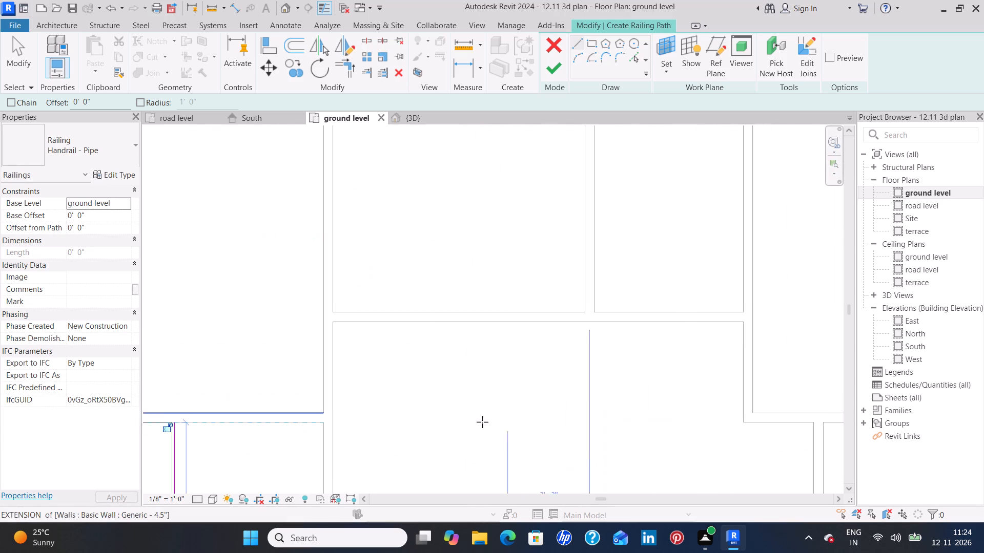
{"action": "scroll", "coordinate": [667, 245], "scroll_direction": "down", "scroll_amount": 6}
{"action": "middle_click_drag", "start_coordinate": [744, 222], "coordinate": [468, 462]}
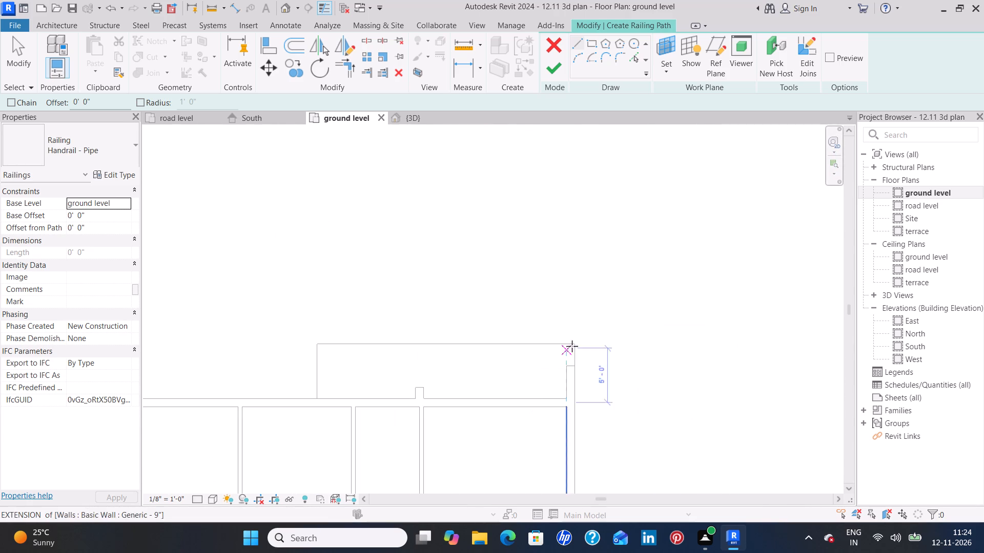
{"action": "scroll", "coordinate": [561, 343], "scroll_direction": "up", "scroll_amount": 13}
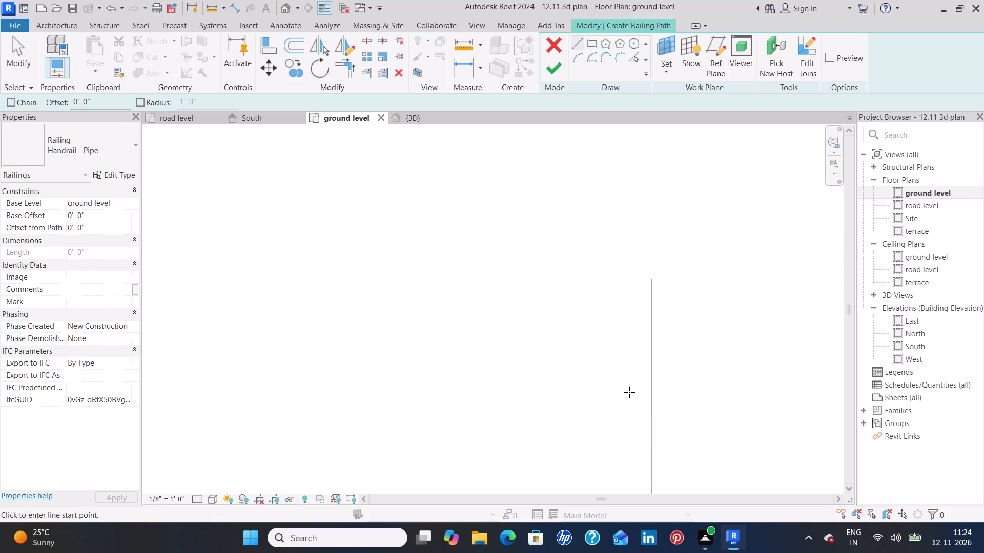
{"action": "scroll", "coordinate": [648, 412], "scroll_direction": "up", "scroll_amount": 5}
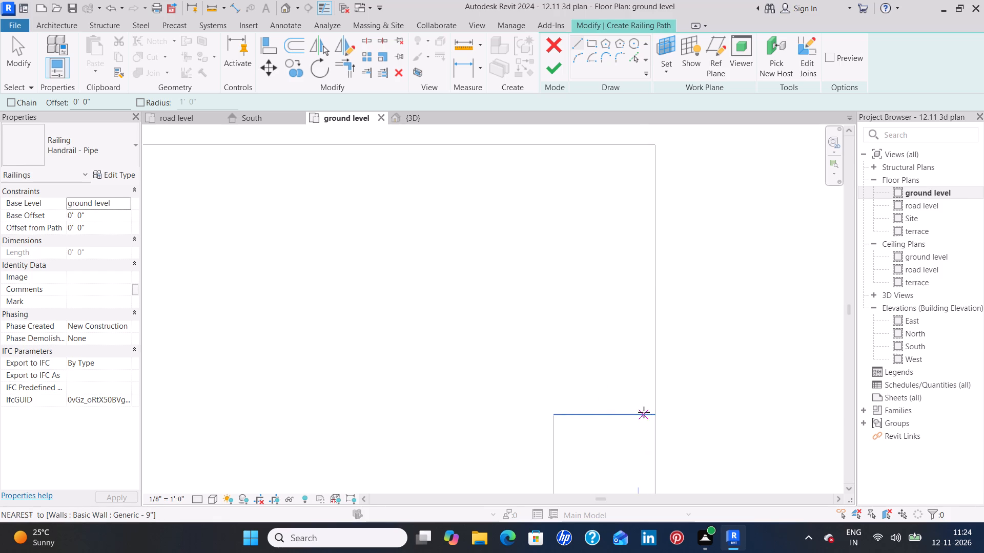
{"action": "scroll", "coordinate": [644, 412], "scroll_direction": "up", "scroll_amount": 3}
{"action": "left_click", "coordinate": [650, 415]}
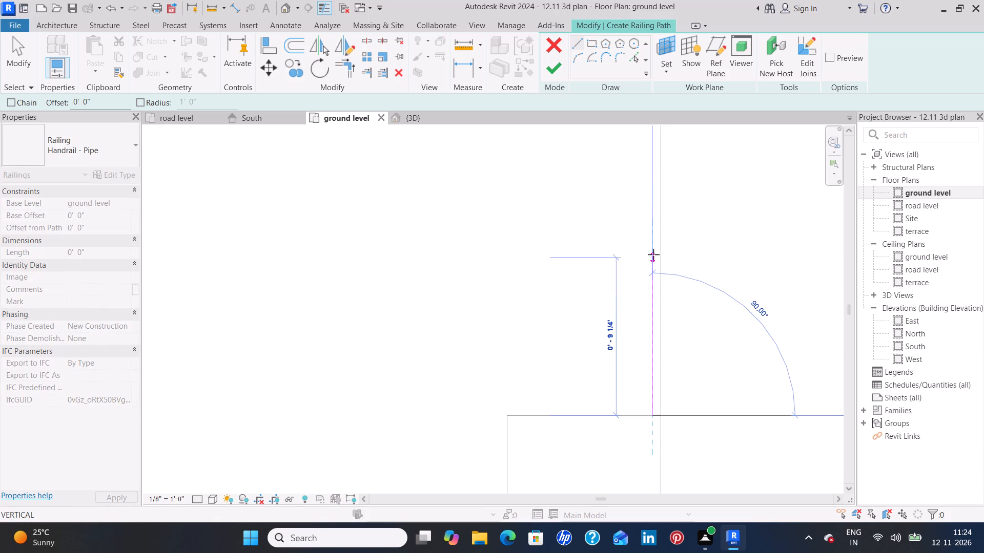
{"action": "middle_click_drag", "start_coordinate": [653, 244], "coordinate": [644, 413]}
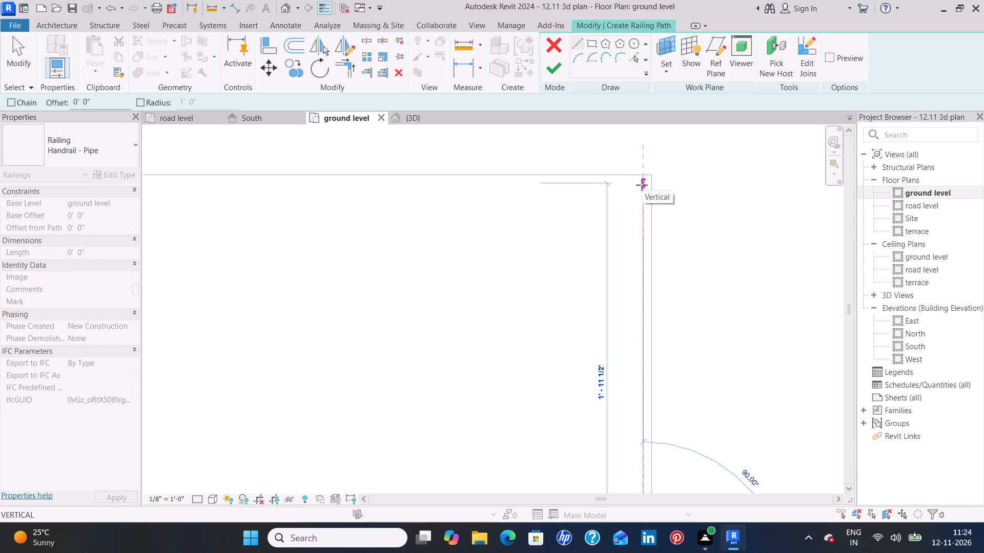
{"action": "left_click", "coordinate": [643, 185]}
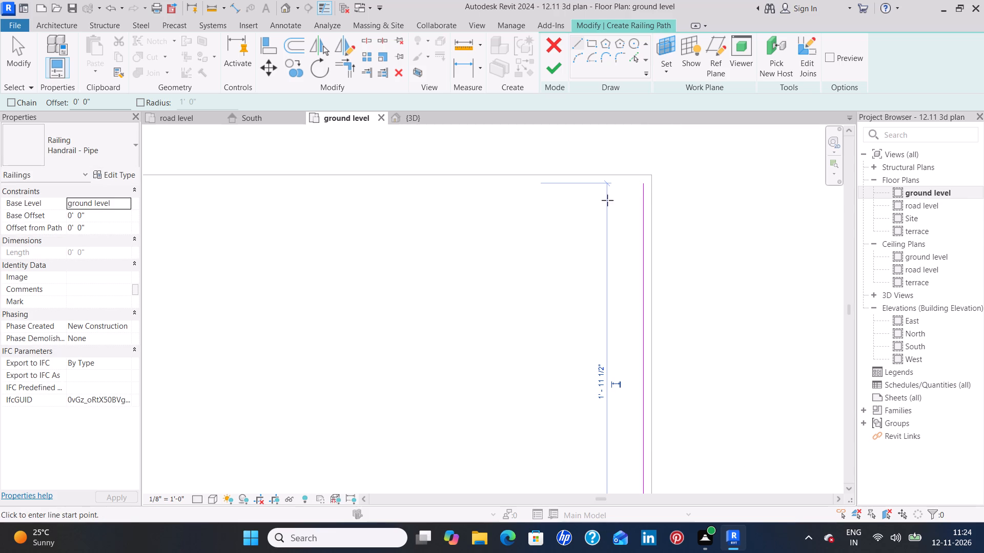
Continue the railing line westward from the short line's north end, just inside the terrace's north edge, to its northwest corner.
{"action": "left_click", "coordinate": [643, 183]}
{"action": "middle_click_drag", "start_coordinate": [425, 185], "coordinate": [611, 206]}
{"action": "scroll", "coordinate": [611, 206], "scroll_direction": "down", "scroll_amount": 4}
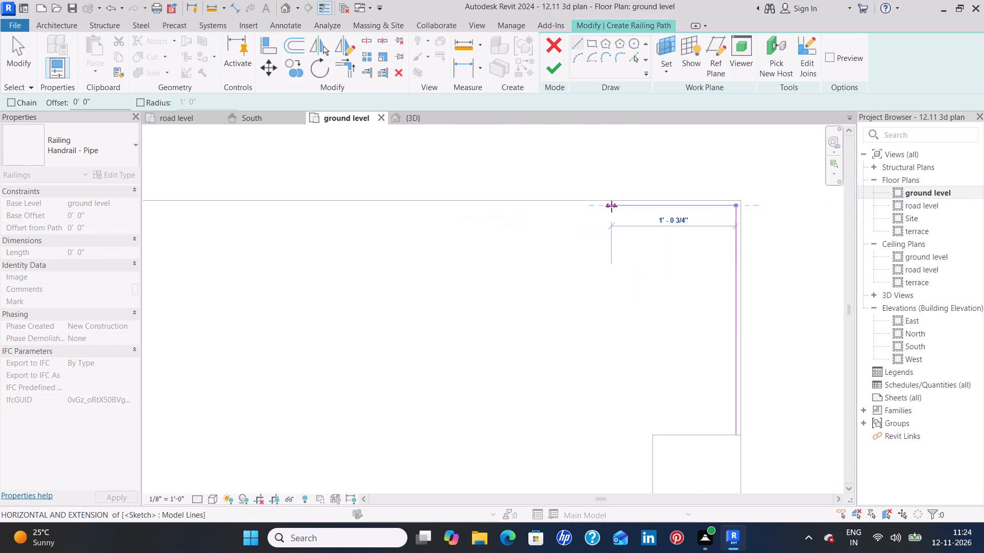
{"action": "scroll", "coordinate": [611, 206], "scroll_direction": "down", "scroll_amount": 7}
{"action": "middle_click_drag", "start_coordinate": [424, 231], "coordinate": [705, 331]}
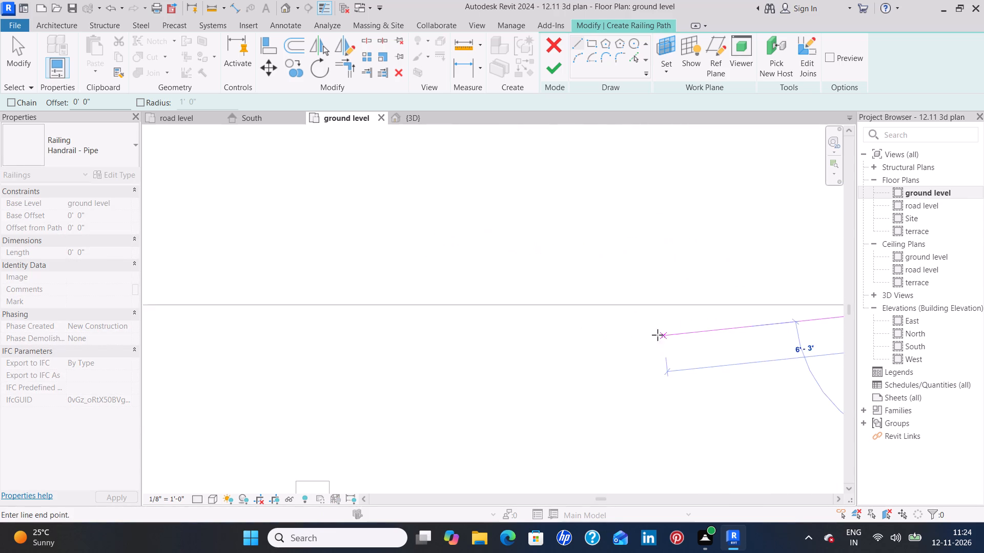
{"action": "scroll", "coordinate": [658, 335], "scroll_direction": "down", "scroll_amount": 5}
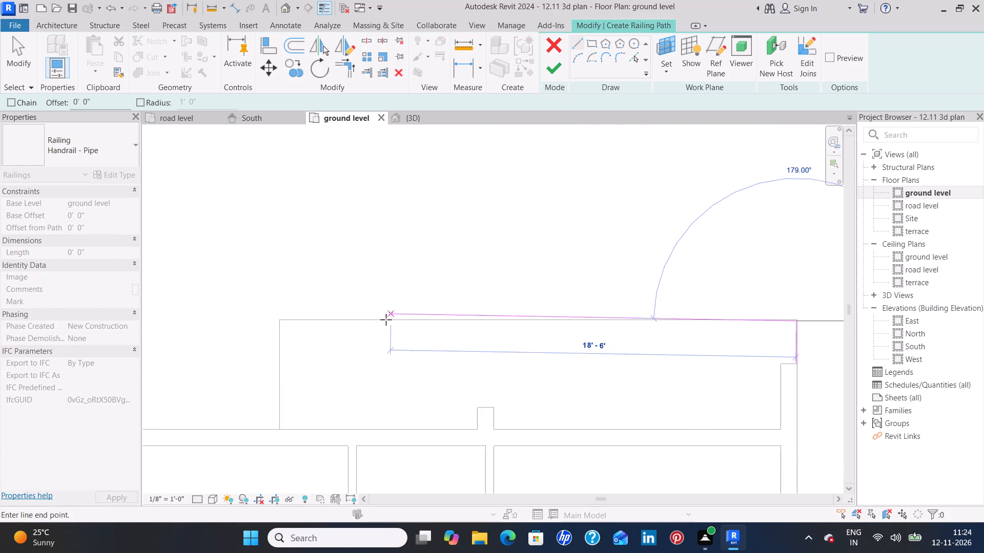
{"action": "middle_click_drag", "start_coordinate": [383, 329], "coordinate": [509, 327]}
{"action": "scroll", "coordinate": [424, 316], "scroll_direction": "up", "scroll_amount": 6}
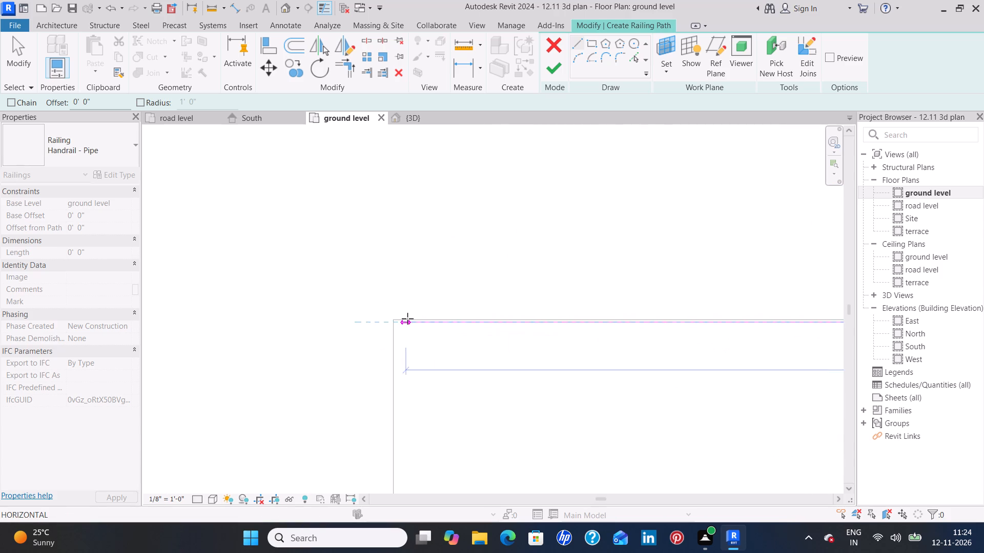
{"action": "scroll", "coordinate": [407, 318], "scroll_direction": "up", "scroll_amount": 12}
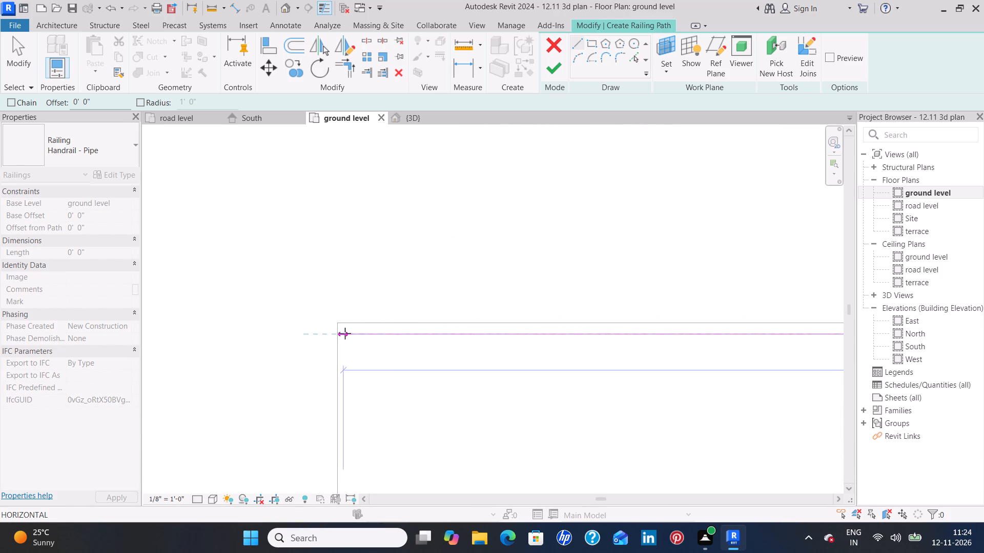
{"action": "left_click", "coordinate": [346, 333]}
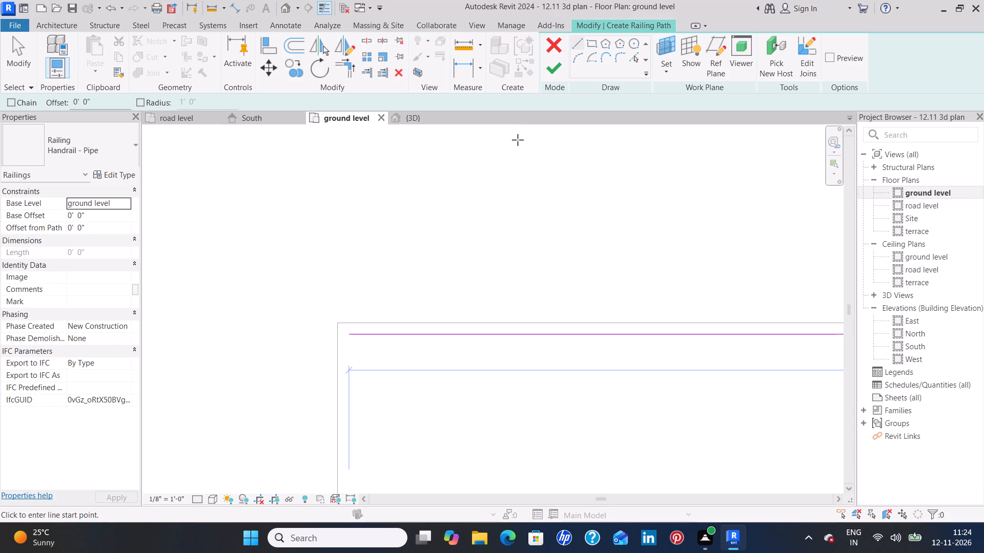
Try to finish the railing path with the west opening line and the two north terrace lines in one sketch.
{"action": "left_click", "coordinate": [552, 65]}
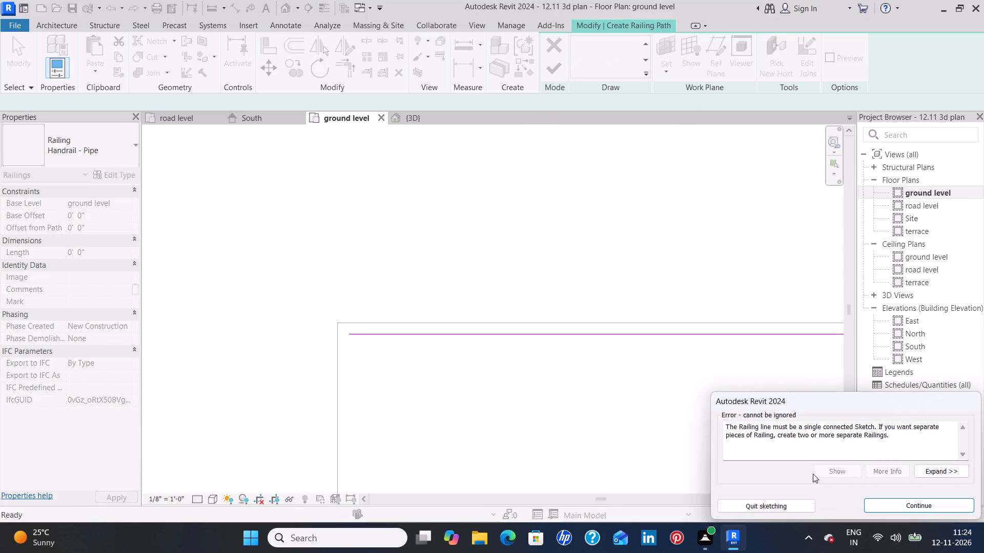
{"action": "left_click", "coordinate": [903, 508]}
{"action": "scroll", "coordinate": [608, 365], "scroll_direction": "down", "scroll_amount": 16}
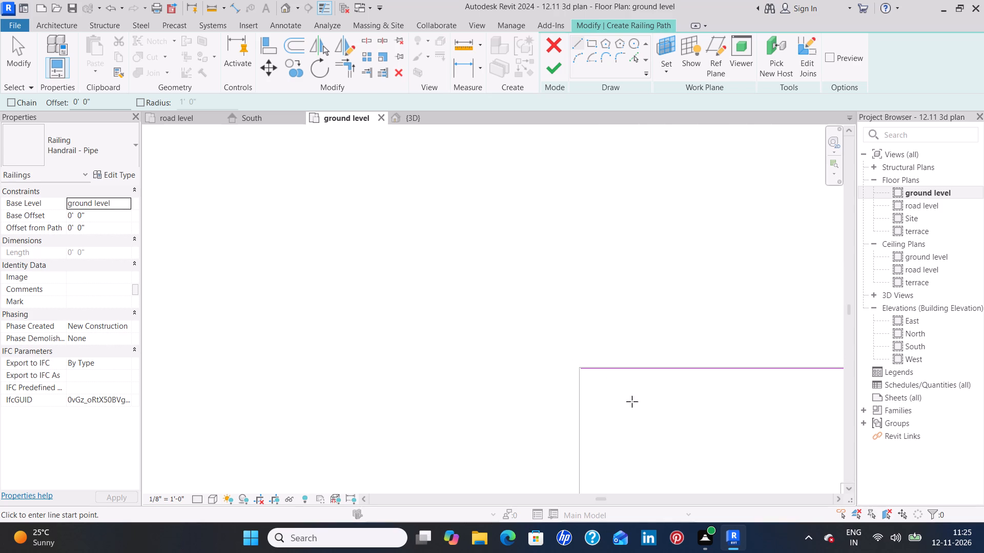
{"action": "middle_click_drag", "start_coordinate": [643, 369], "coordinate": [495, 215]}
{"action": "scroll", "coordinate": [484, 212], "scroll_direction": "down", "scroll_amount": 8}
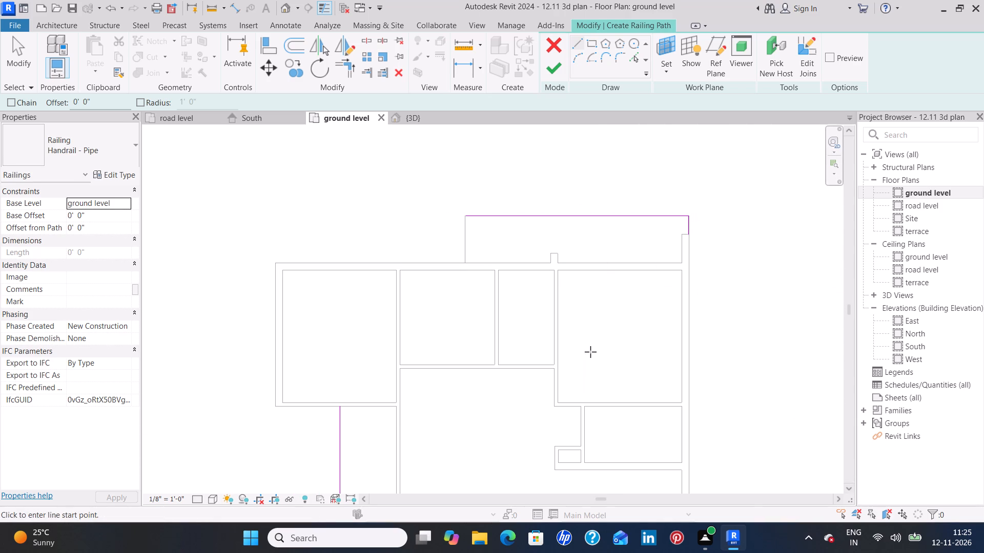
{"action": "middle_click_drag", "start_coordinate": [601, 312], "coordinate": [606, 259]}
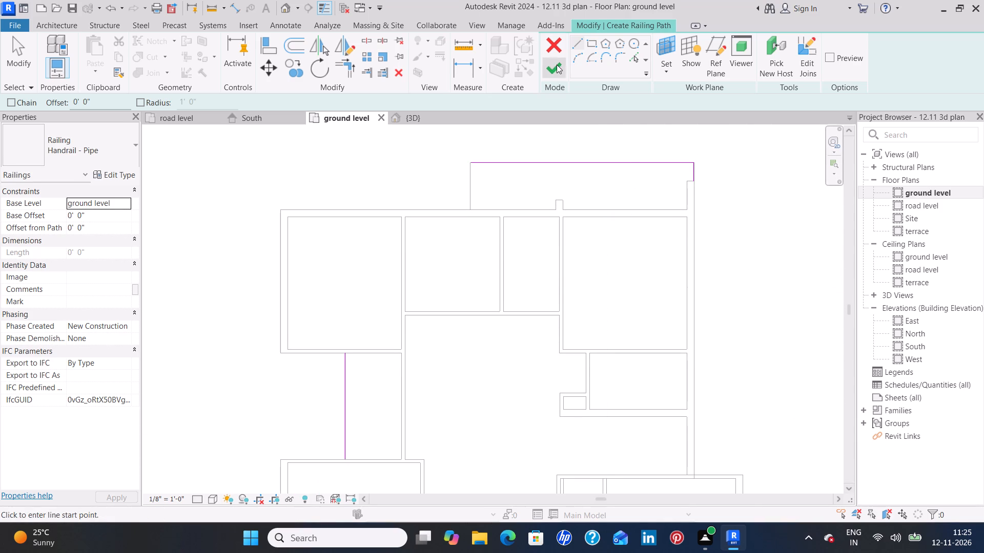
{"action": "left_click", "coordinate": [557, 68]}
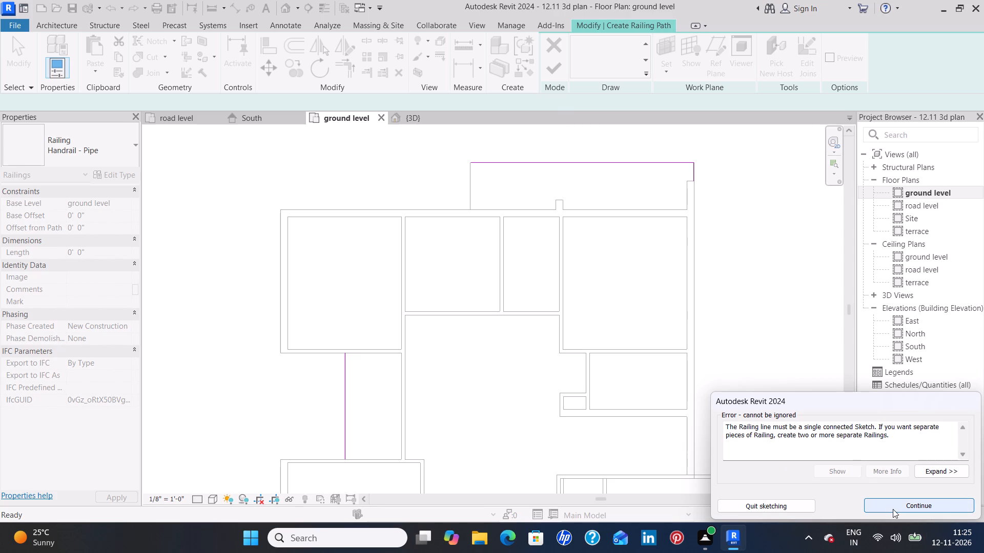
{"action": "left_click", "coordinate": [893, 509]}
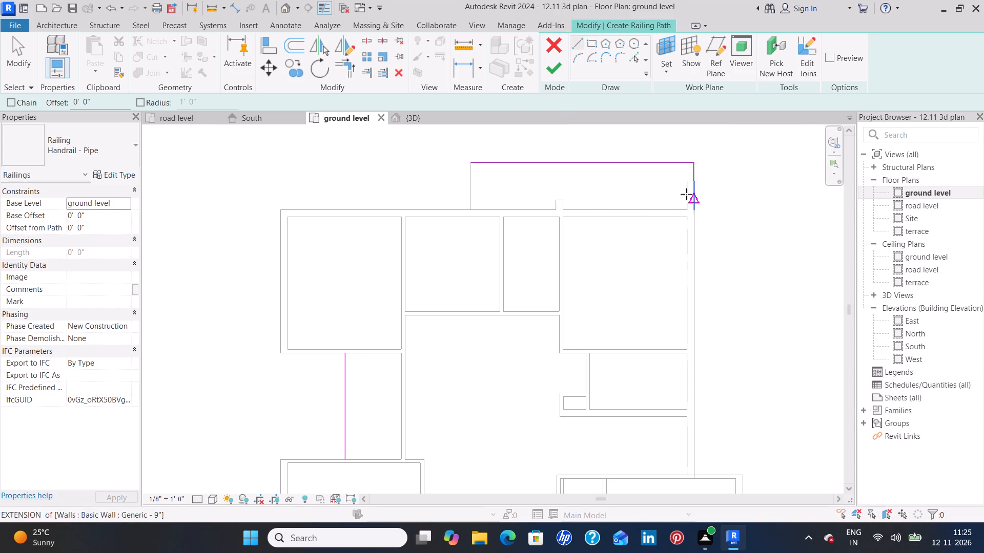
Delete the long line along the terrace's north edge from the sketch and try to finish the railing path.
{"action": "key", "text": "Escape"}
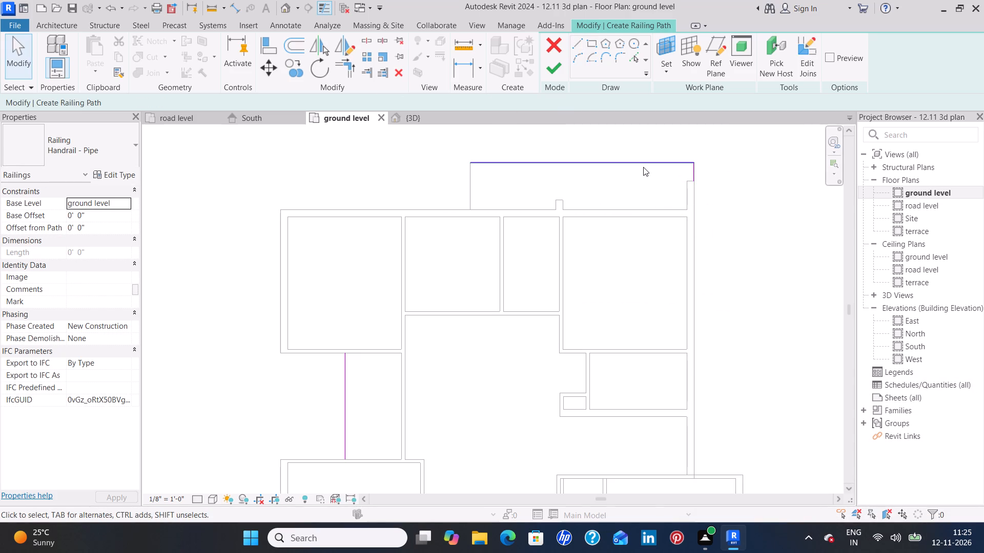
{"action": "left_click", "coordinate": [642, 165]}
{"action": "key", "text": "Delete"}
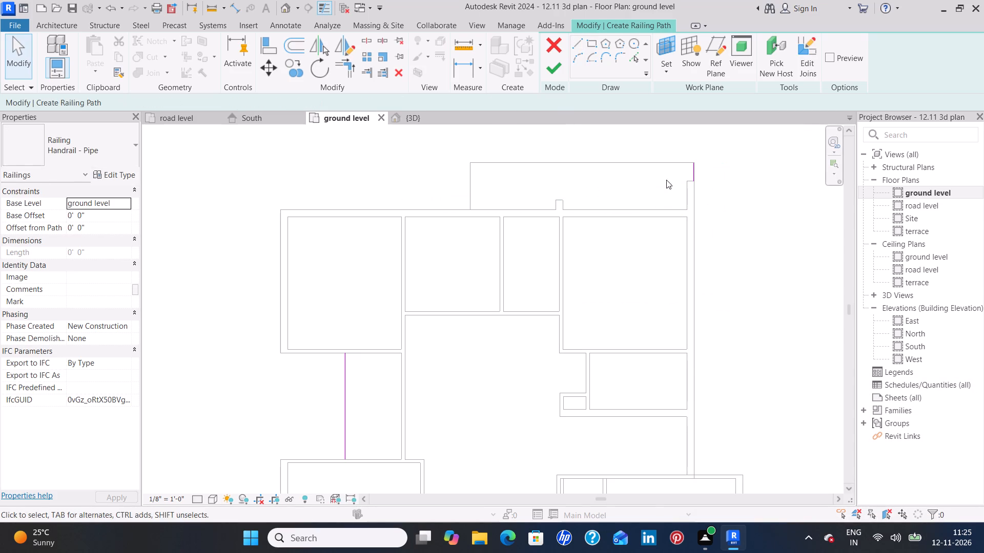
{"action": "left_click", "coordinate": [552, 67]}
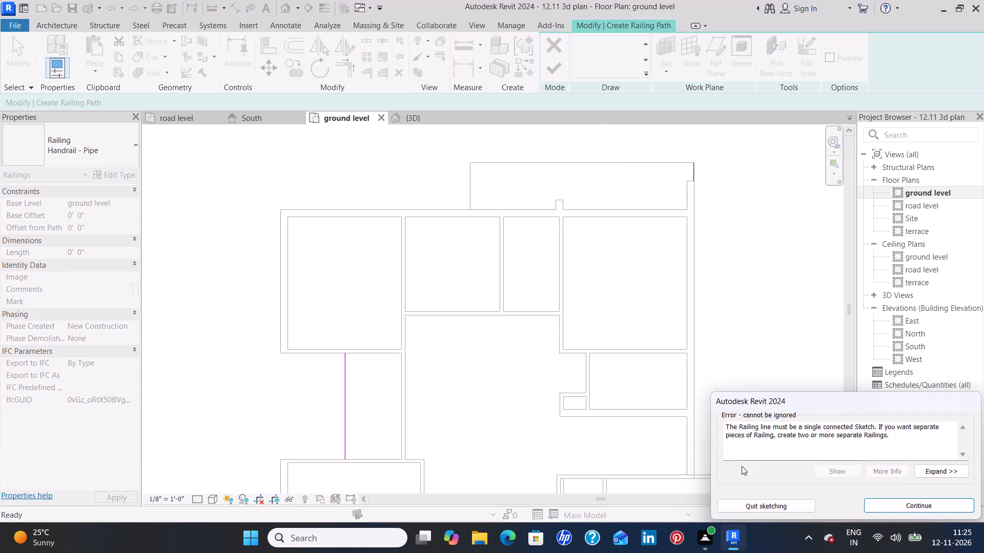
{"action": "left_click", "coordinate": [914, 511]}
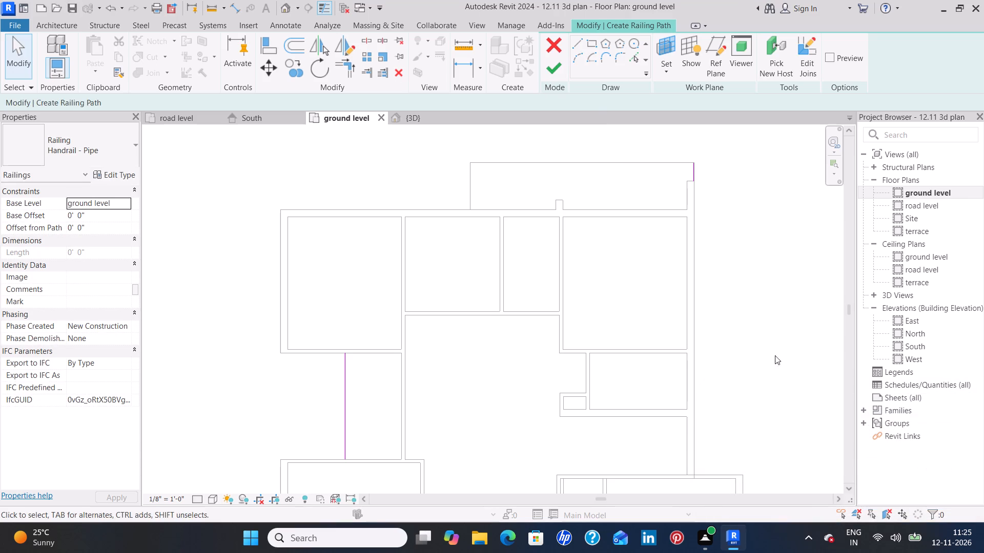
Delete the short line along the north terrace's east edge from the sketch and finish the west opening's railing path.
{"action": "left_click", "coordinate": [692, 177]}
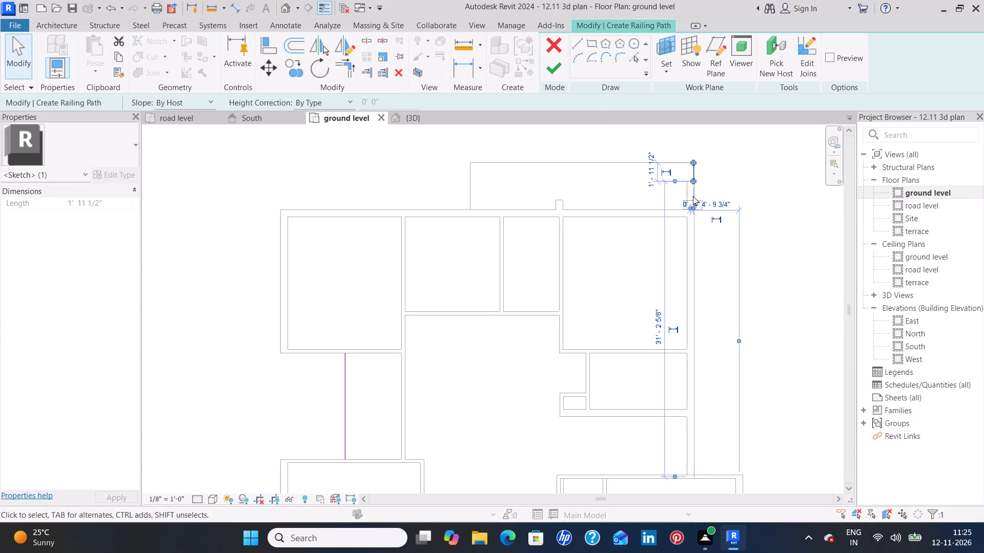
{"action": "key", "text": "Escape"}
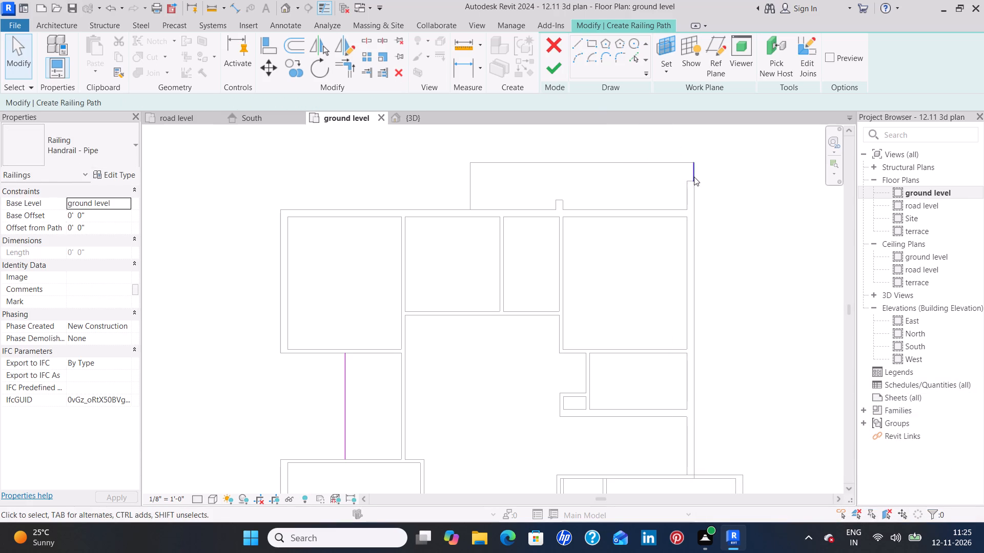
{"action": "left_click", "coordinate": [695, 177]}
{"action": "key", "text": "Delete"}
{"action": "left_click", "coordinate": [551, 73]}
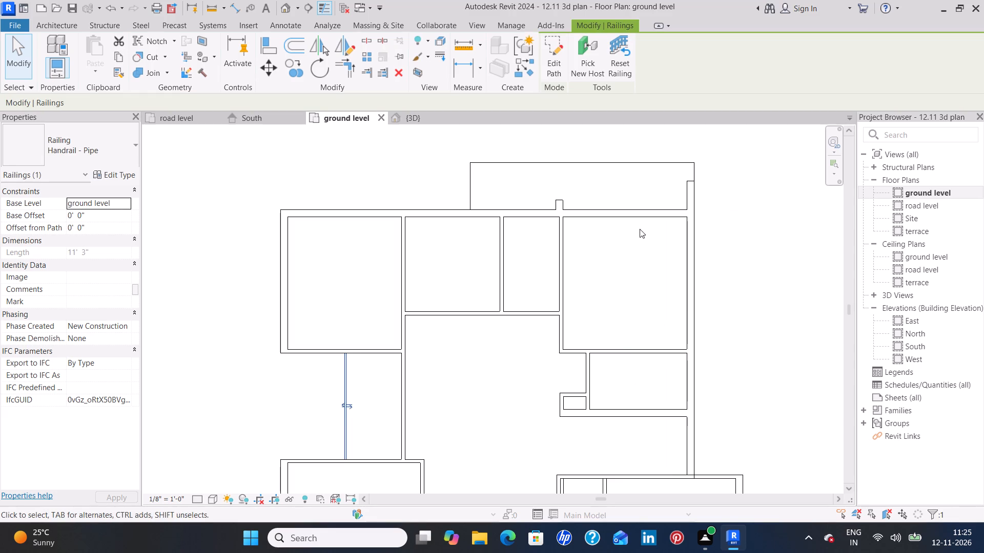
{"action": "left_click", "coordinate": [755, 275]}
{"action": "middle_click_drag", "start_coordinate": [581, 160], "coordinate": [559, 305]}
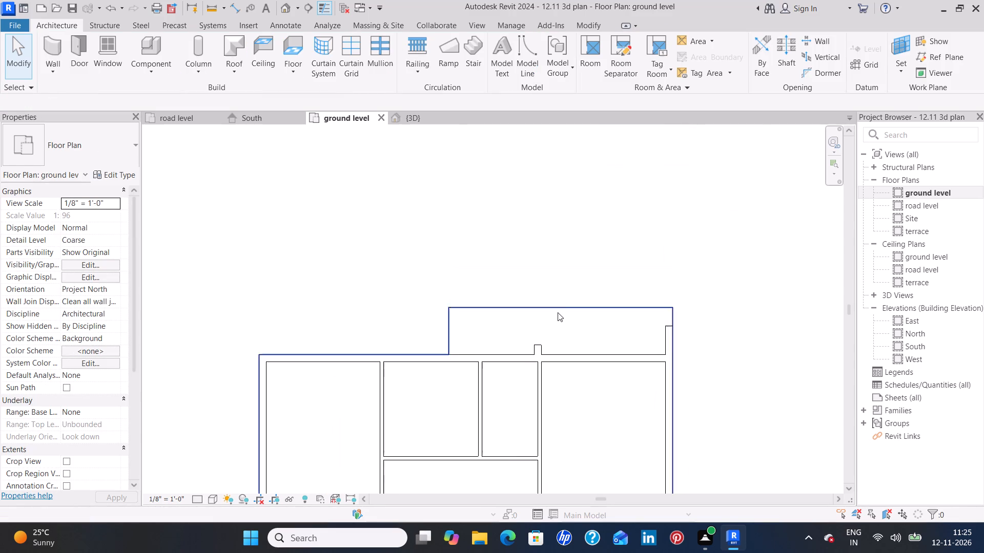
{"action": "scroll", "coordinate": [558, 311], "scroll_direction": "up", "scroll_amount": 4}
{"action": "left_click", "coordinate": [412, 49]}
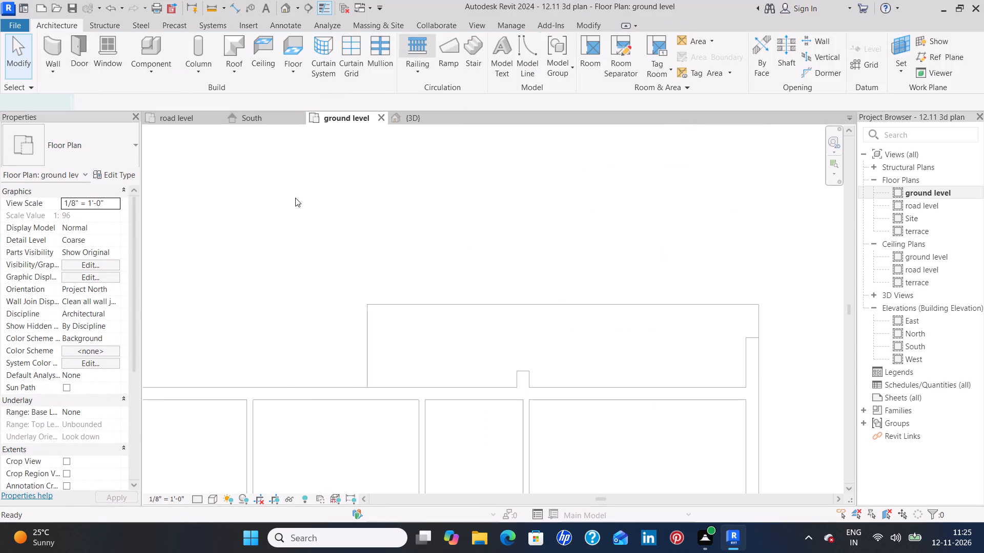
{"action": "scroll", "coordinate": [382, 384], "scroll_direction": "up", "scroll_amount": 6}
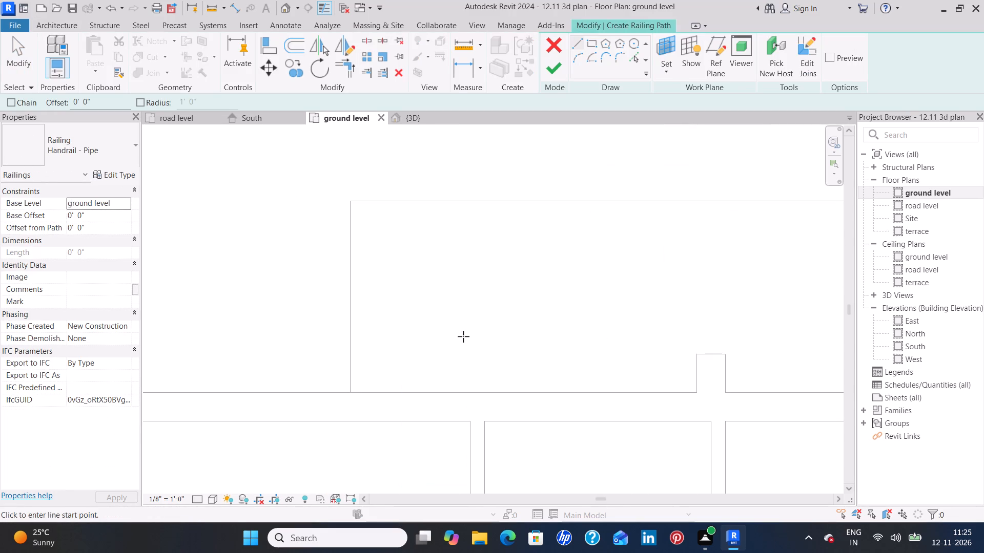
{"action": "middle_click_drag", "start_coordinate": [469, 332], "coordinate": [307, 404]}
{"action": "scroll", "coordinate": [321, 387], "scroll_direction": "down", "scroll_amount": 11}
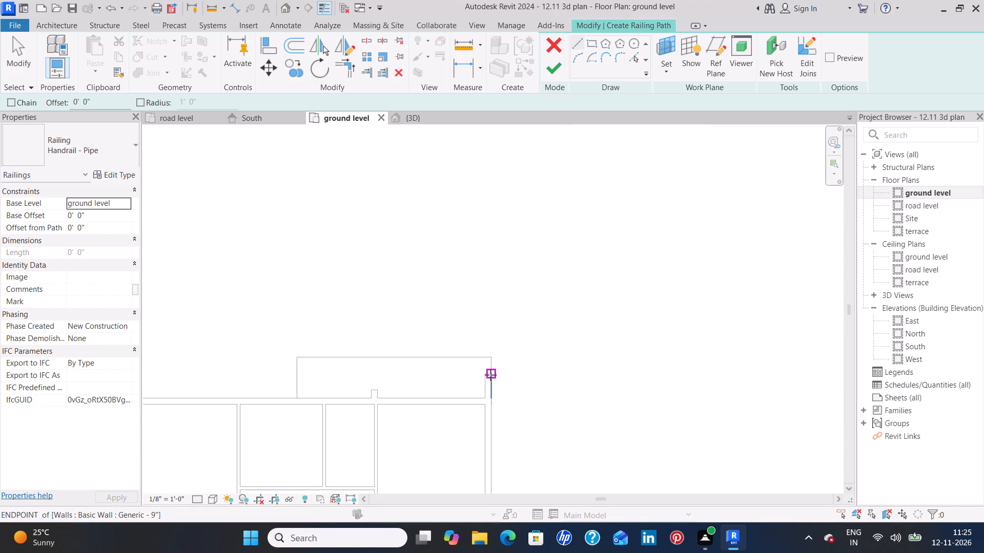
Examine the pipe handrail at the west opening up close in the 3D view.
{"action": "left_click", "coordinate": [416, 121]}
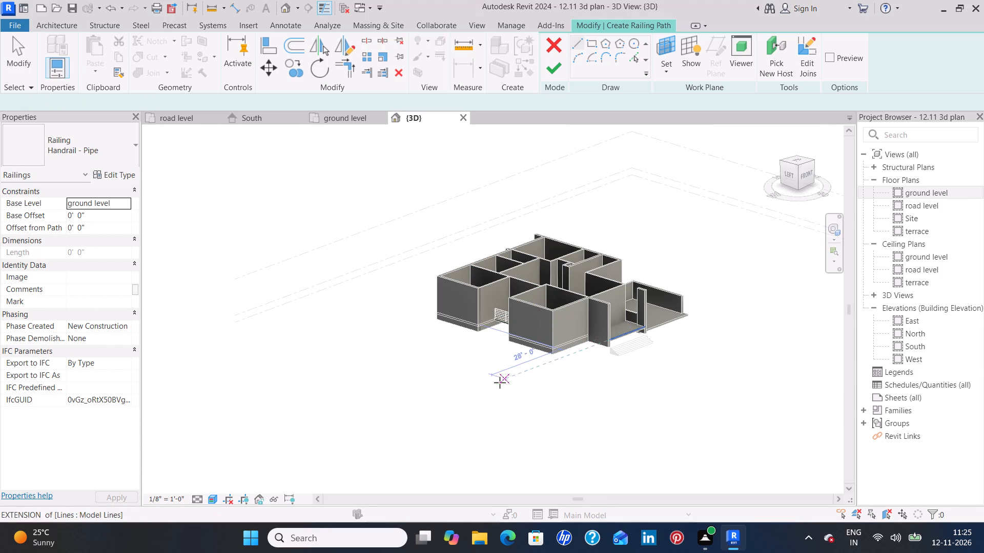
{"action": "key", "text": "Escape"}
{"action": "key", "text": "Escape"}
{"action": "scroll", "coordinate": [495, 323], "scroll_direction": "up", "scroll_amount": 2}
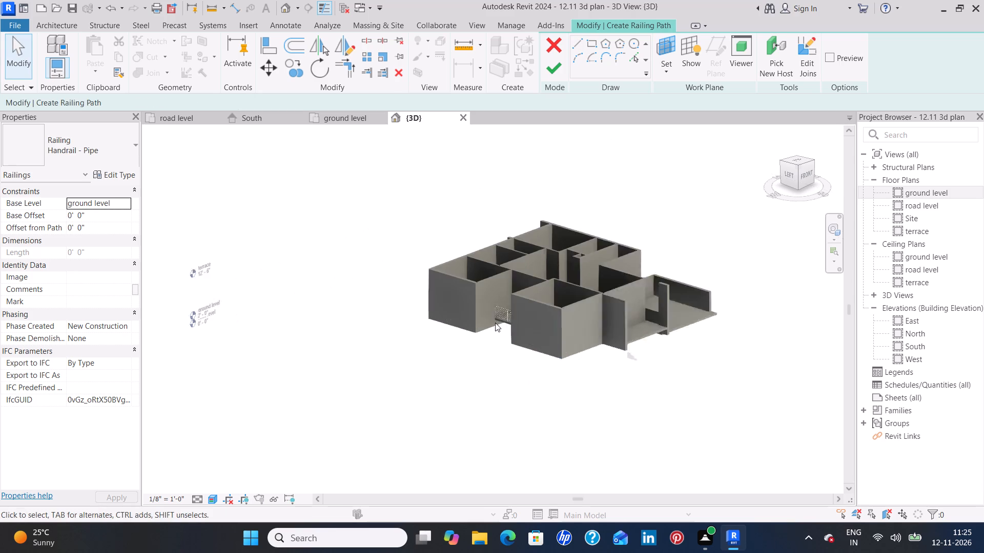
{"action": "scroll", "coordinate": [495, 323], "scroll_direction": "up", "scroll_amount": 6}
{"action": "middle_click_drag", "start_coordinate": [510, 377], "coordinate": [514, 379], "text": "shift"}
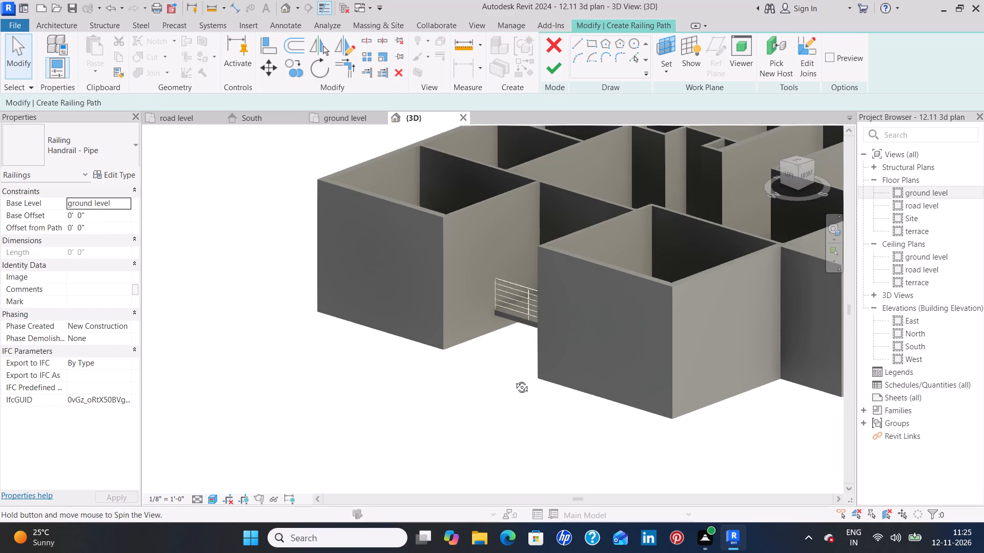
{"action": "middle_click_drag", "start_coordinate": [514, 379], "coordinate": [587, 400], "text": "shift"}
{"action": "scroll", "coordinate": [643, 302], "scroll_direction": "up", "scroll_amount": 11}
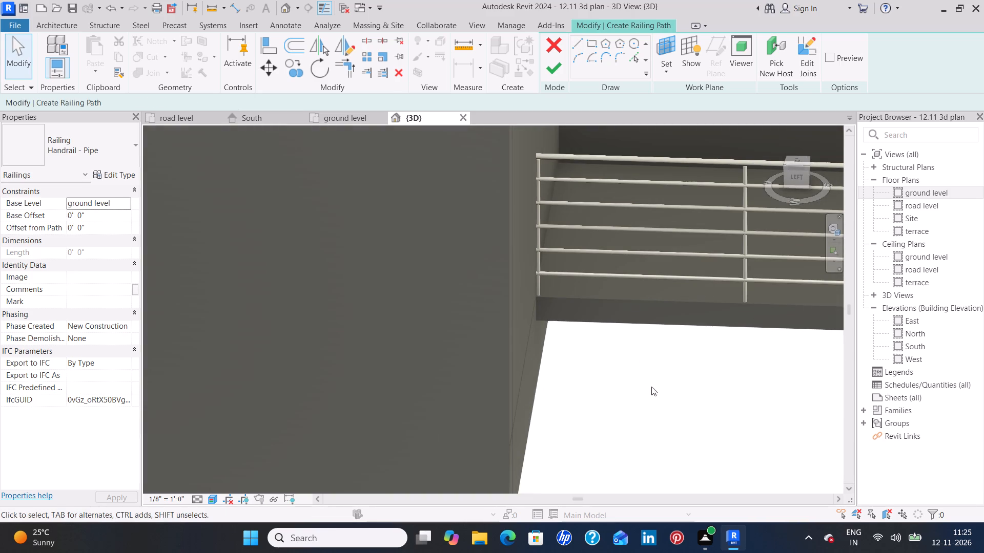
{"action": "middle_click_drag", "start_coordinate": [657, 409], "coordinate": [615, 307], "text": "shift"}
{"action": "middle_click_drag", "start_coordinate": [584, 278], "coordinate": [580, 552]}
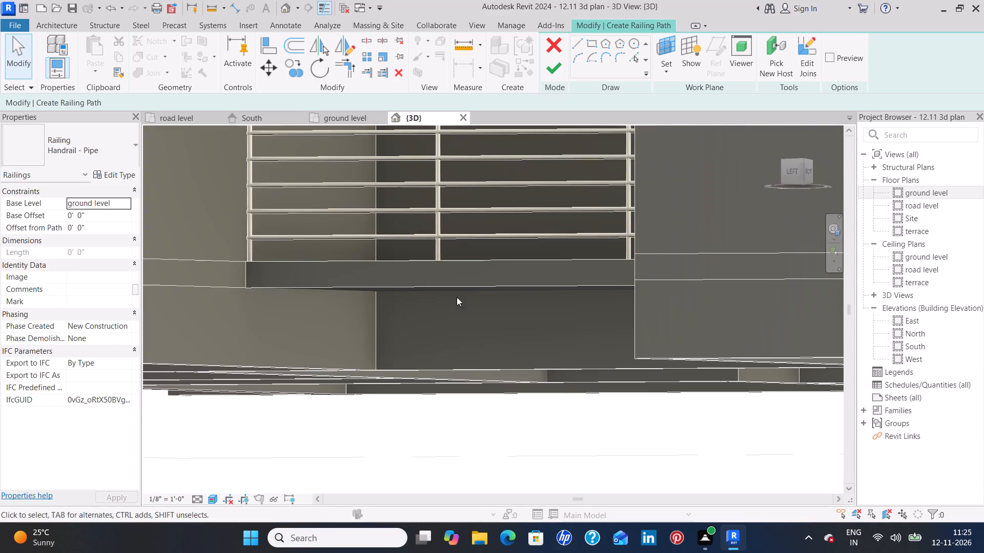
{"action": "scroll", "coordinate": [439, 247], "scroll_direction": "up", "scroll_amount": 1}
{"action": "middle_click_drag", "start_coordinate": [439, 253], "coordinate": [482, 470]}
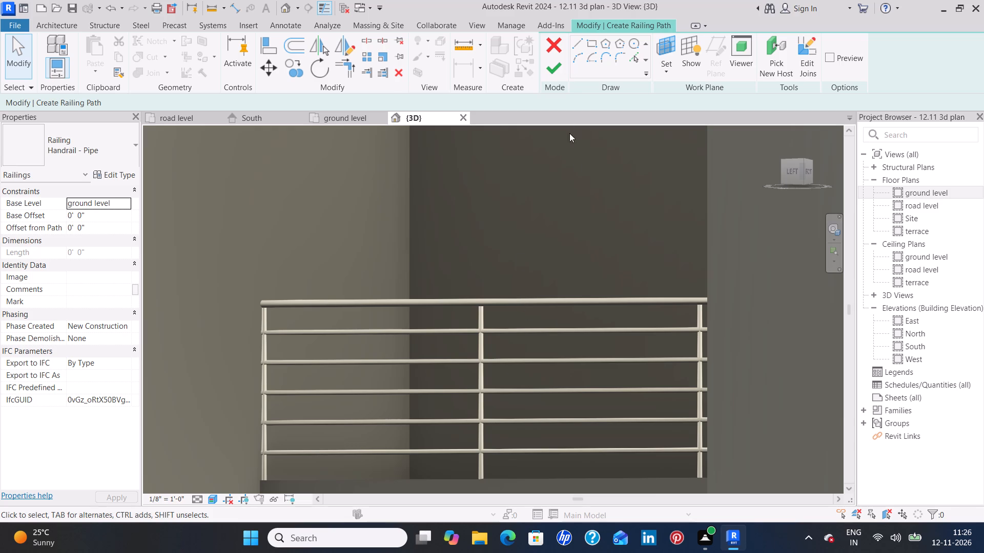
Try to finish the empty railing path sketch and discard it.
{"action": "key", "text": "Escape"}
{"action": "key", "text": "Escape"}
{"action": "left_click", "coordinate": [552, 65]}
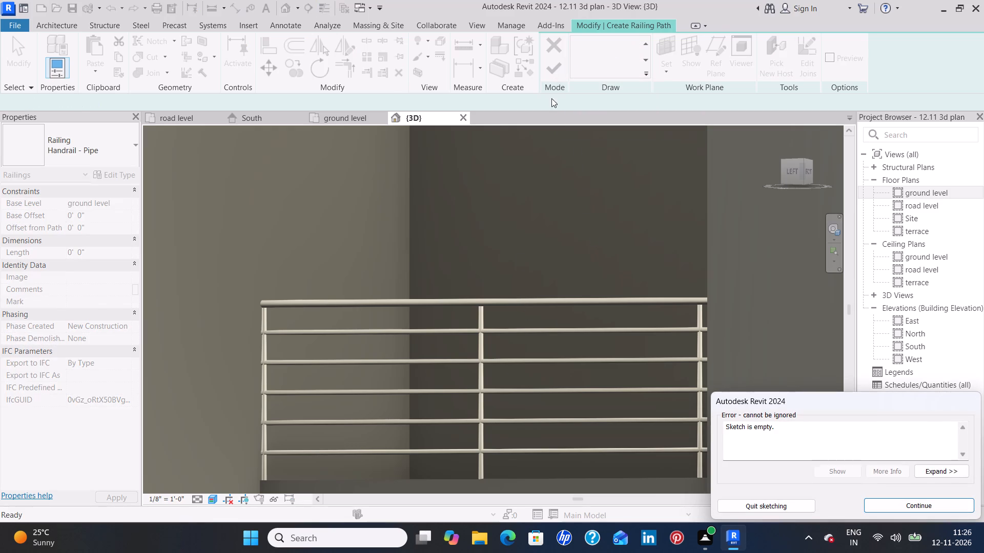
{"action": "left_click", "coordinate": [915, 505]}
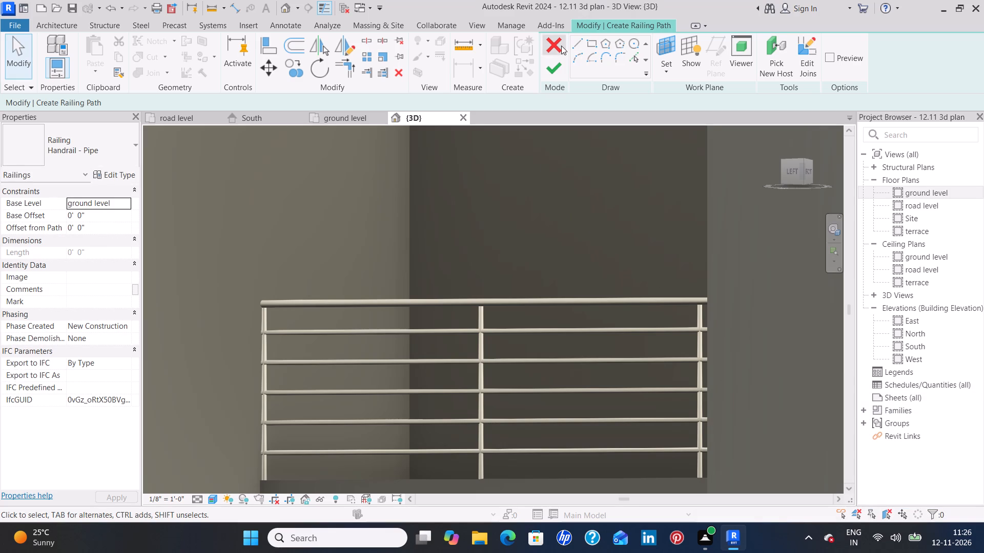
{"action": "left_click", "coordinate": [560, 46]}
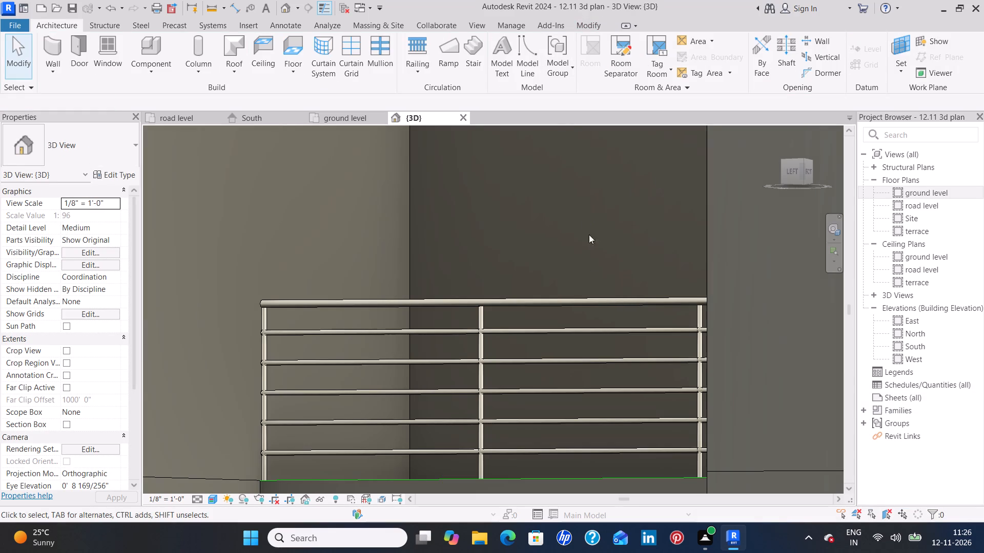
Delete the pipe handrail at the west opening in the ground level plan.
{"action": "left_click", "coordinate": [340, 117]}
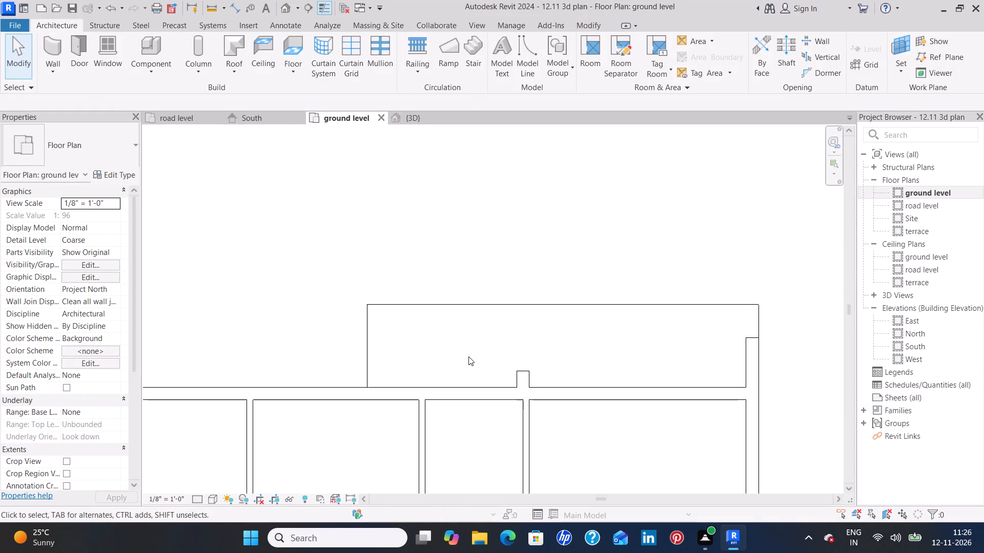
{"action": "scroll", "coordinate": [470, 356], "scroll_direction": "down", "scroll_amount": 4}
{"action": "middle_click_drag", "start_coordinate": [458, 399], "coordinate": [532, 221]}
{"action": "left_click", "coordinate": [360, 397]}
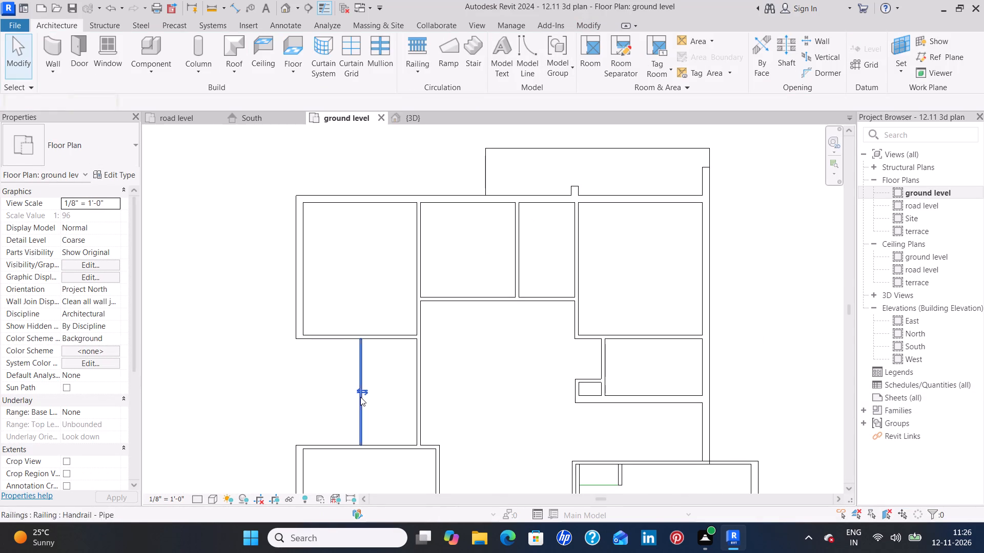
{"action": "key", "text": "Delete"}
Add a Handrail - Pipe railing about 1'-10" long northward from the northeast wall end, just inside the north terrace's east edge.
{"action": "middle_click_drag", "start_coordinate": [696, 170], "coordinate": [577, 381]}
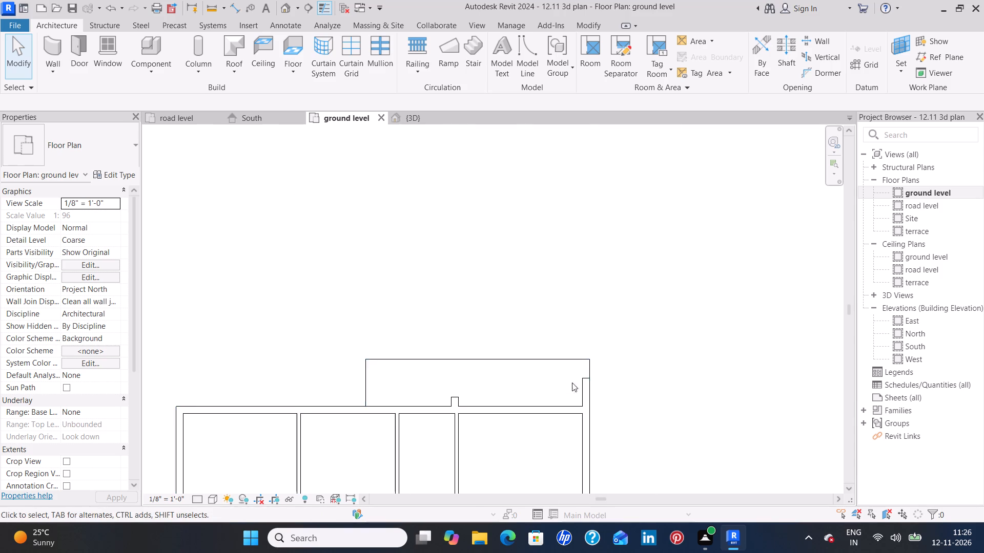
{"action": "left_click", "coordinate": [414, 39]}
{"action": "scroll", "coordinate": [577, 394], "scroll_direction": "up", "scroll_amount": 5}
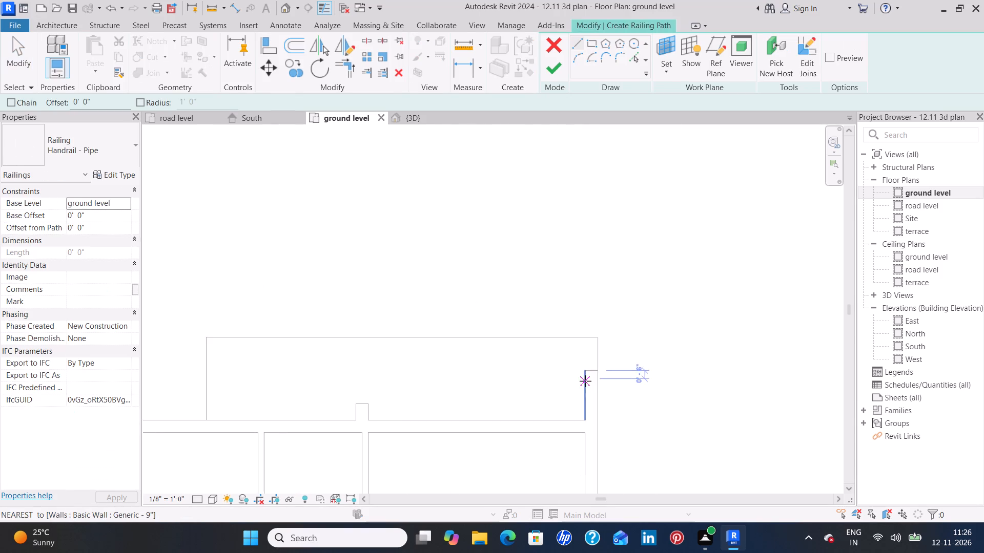
{"action": "scroll", "coordinate": [585, 381], "scroll_direction": "up", "scroll_amount": 10}
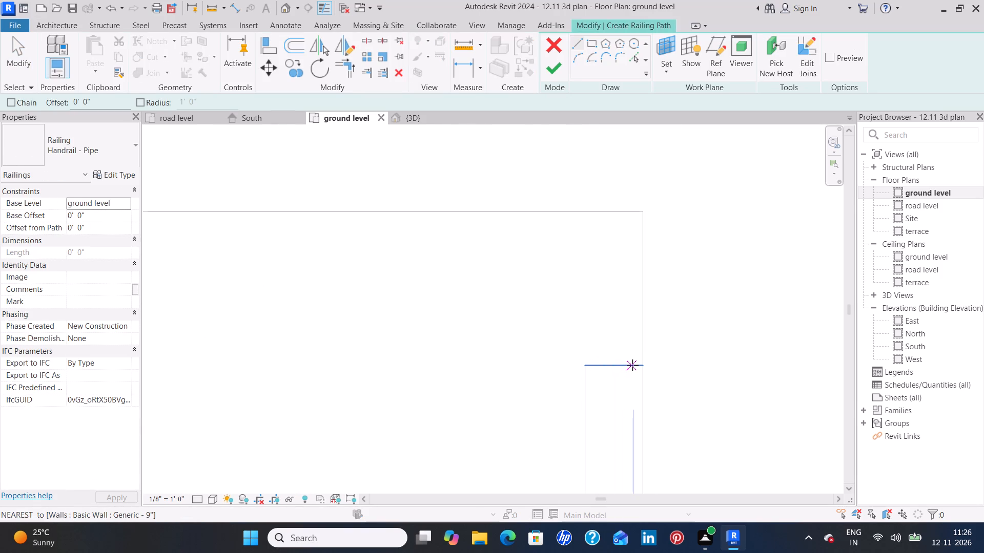
{"action": "left_click", "coordinate": [632, 365]}
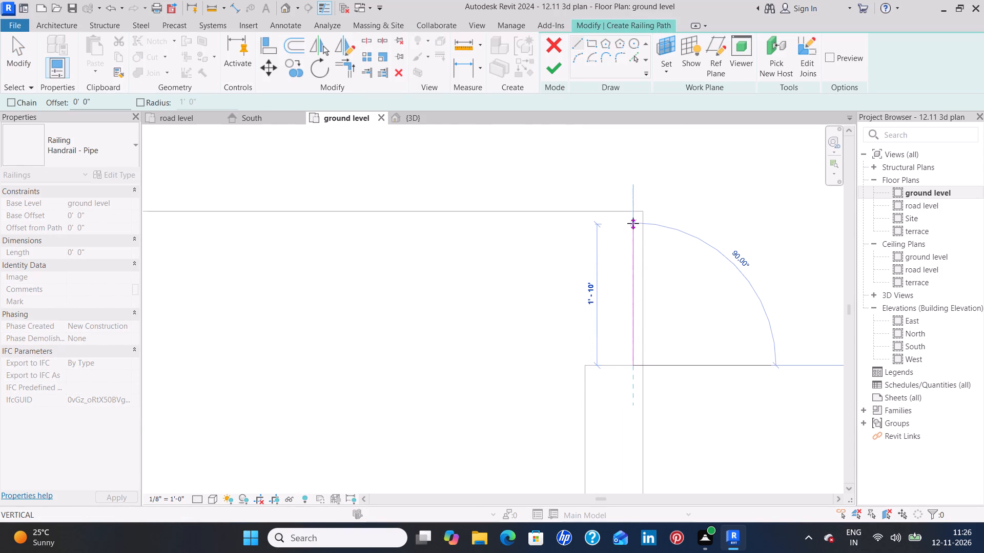
{"action": "left_click", "coordinate": [633, 222]}
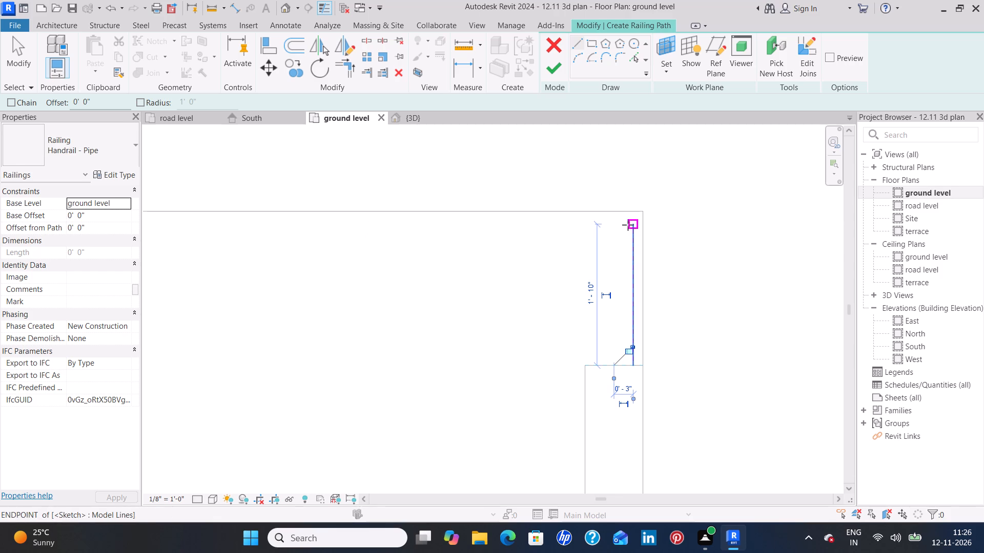
{"action": "left_click", "coordinate": [551, 70]}
{"action": "left_click", "coordinate": [714, 290]}
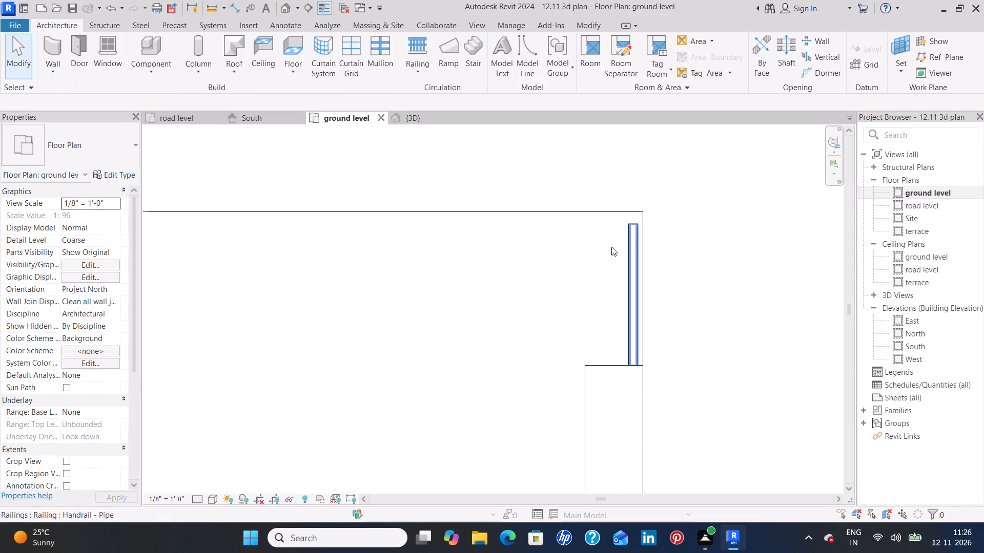
Add a separate Handrail - Pipe railing just inside the terrace's north edge, from the short railing's north end westward to the terrace's west edge.
{"action": "middle_click_drag", "start_coordinate": [406, 217], "coordinate": [451, 303]}
{"action": "scroll", "coordinate": [458, 306], "scroll_direction": "down", "scroll_amount": 5}
{"action": "middle_click_drag", "start_coordinate": [372, 343], "coordinate": [458, 338]}
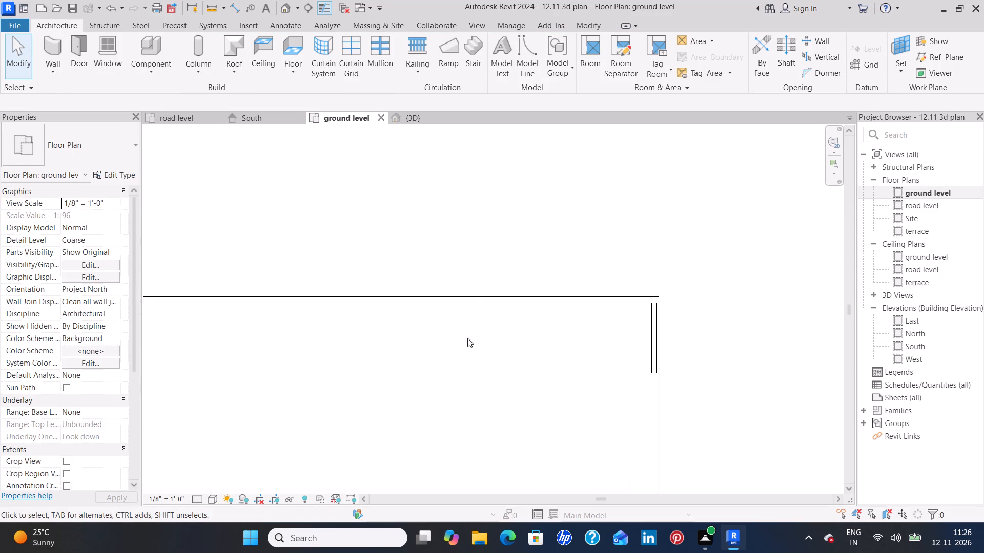
{"action": "left_click_drag", "start_coordinate": [418, 44], "coordinate": [422, 49]}
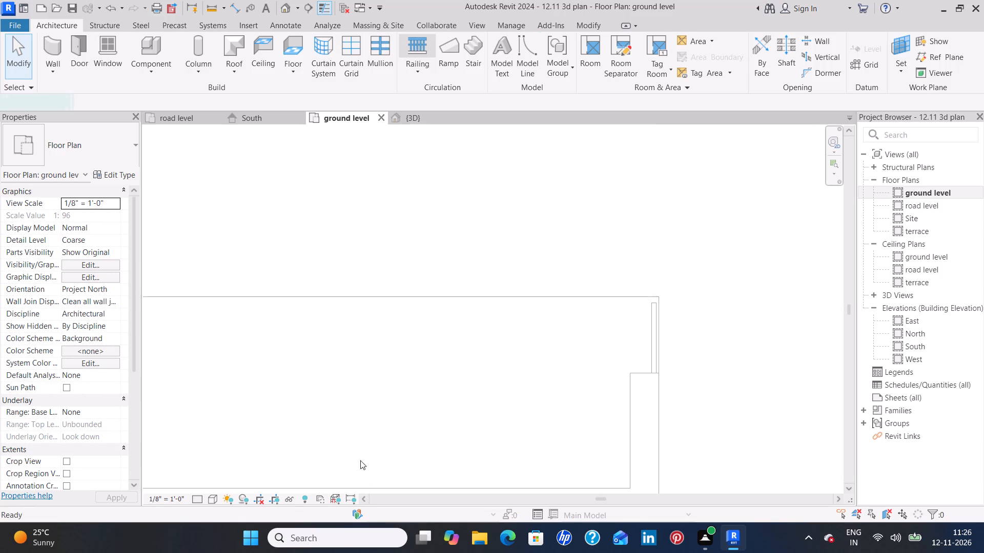
{"action": "scroll", "coordinate": [659, 313], "scroll_direction": "up", "scroll_amount": 9}
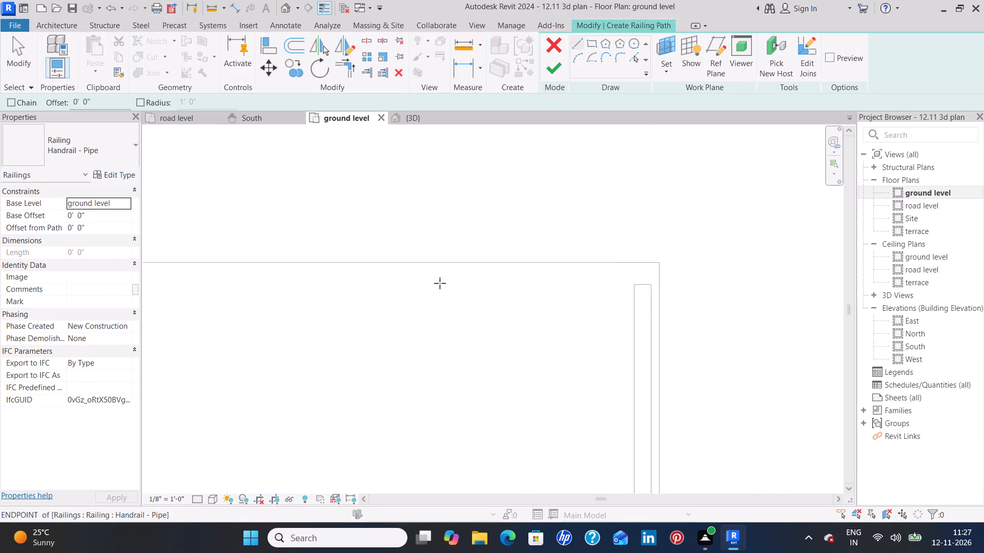
{"action": "left_click", "coordinate": [642, 275]}
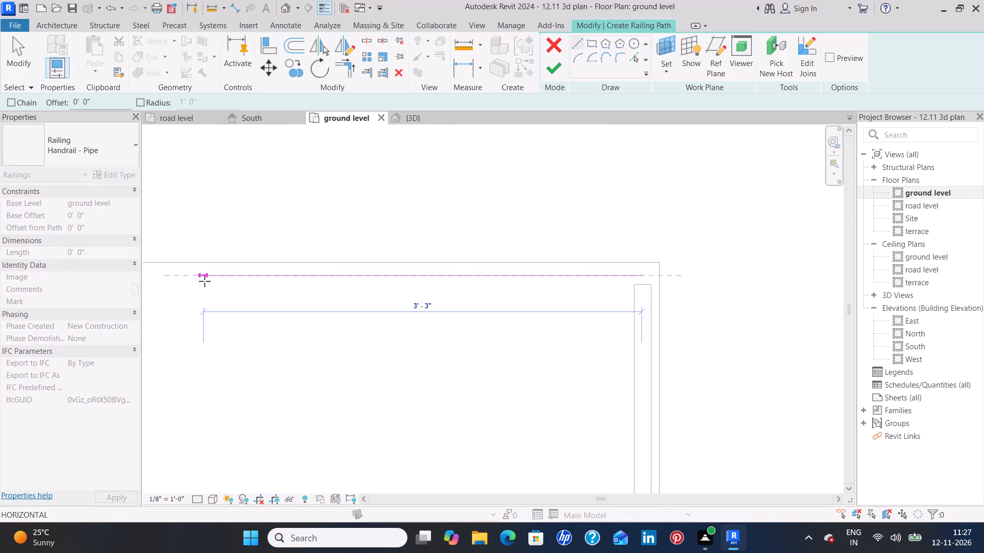
{"action": "middle_click_drag", "start_coordinate": [204, 281], "coordinate": [703, 357]}
{"action": "scroll", "coordinate": [704, 357], "scroll_direction": "down", "scroll_amount": 10}
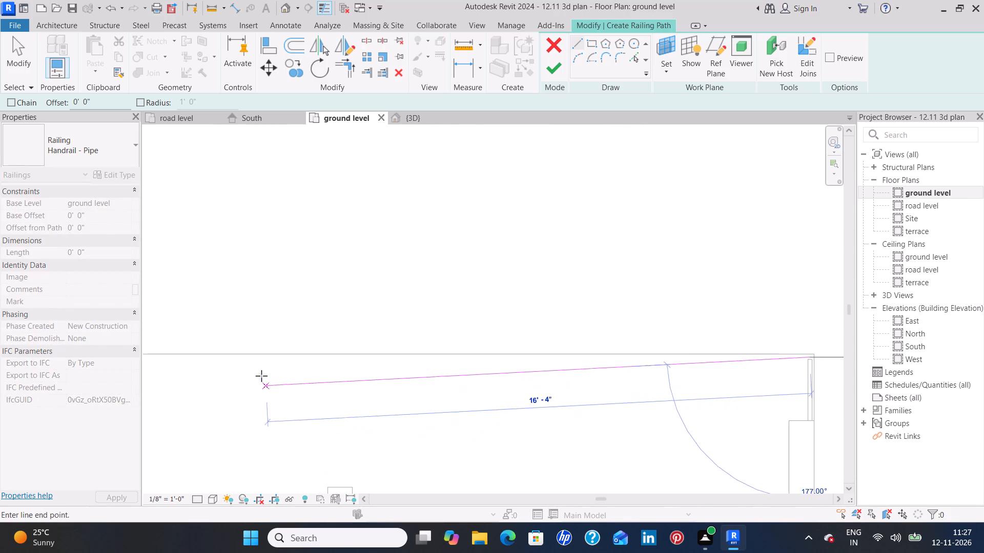
{"action": "middle_click_drag", "start_coordinate": [261, 376], "coordinate": [541, 374]}
{"action": "scroll", "coordinate": [311, 360], "scroll_direction": "up", "scroll_amount": 14}
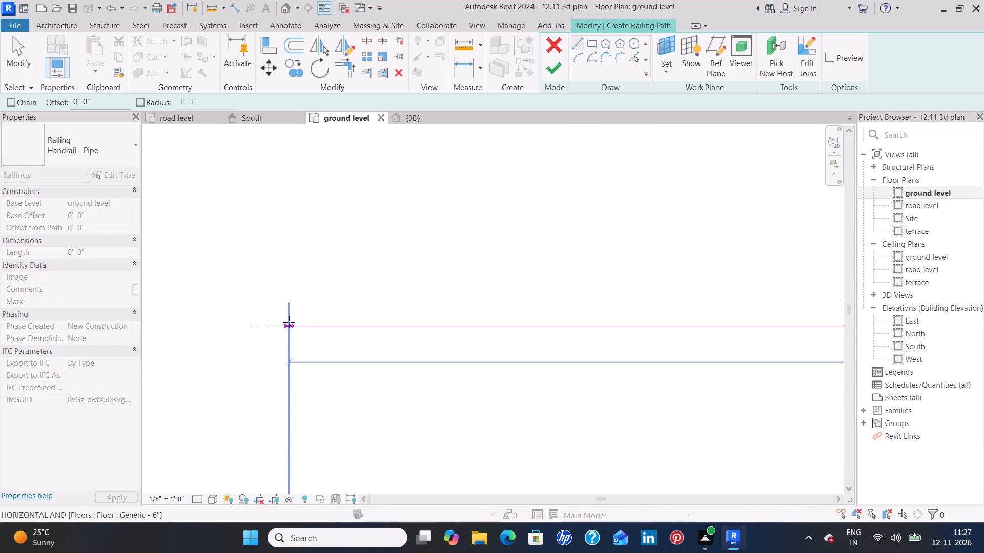
{"action": "left_click", "coordinate": [287, 324]}
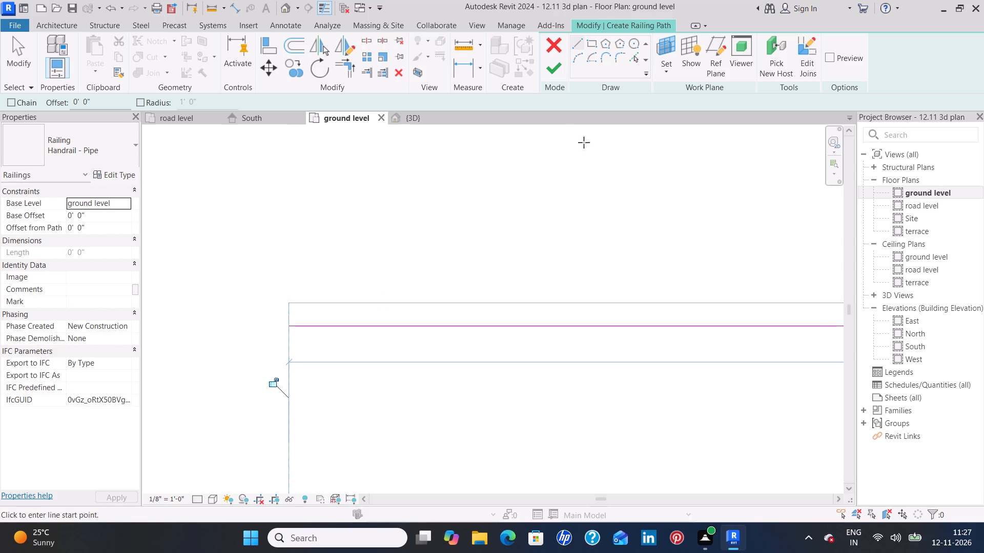
{"action": "left_click", "coordinate": [559, 71]}
{"action": "left_click", "coordinate": [662, 240]}
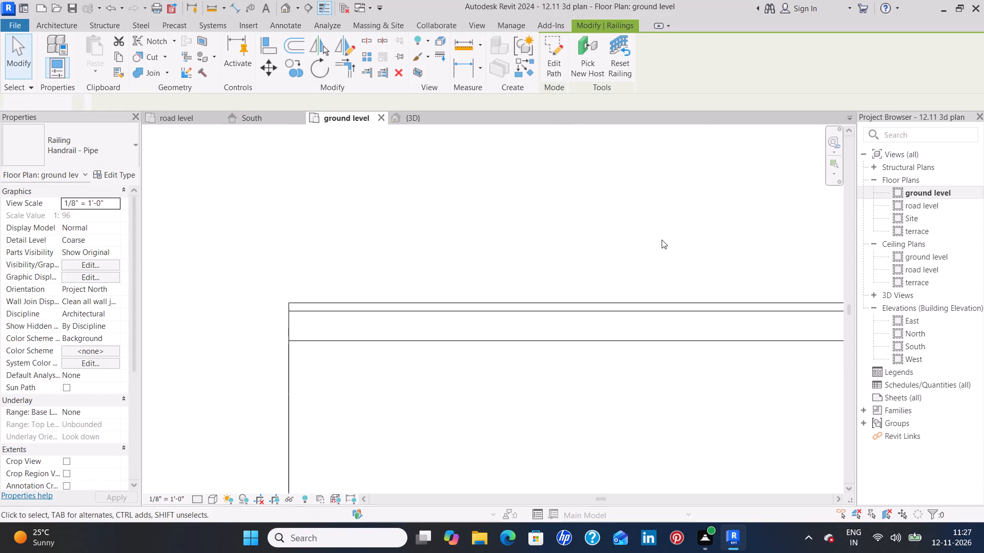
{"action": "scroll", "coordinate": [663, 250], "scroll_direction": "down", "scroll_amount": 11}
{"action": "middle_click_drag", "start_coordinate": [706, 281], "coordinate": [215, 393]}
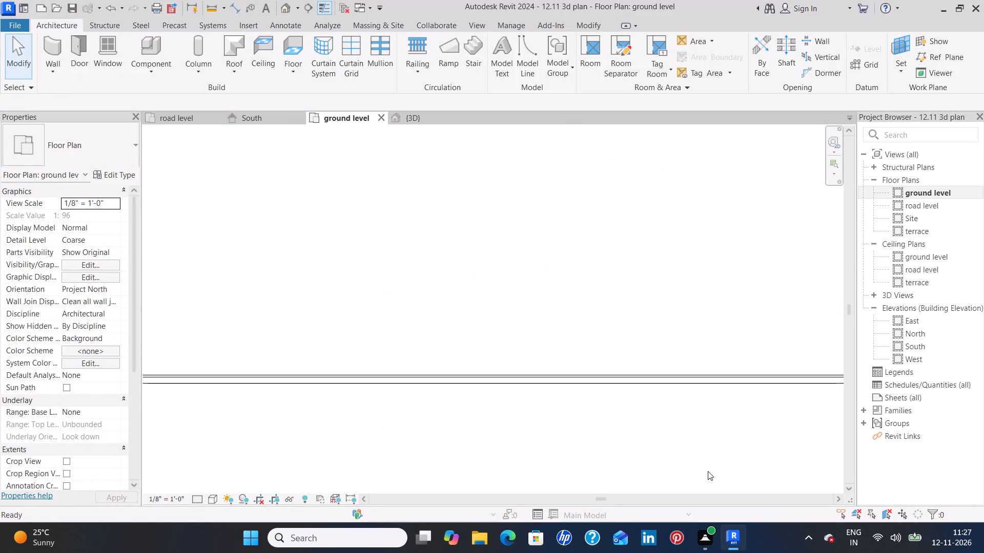
Examine the northeast terrace corner where the short and long pipe handrails meet in the ground level plan.
{"action": "scroll", "coordinate": [708, 471], "scroll_direction": "down", "scroll_amount": 4}
{"action": "middle_click_drag", "start_coordinate": [728, 451], "coordinate": [461, 375]}
{"action": "scroll", "coordinate": [770, 349], "scroll_direction": "up", "scroll_amount": 2}
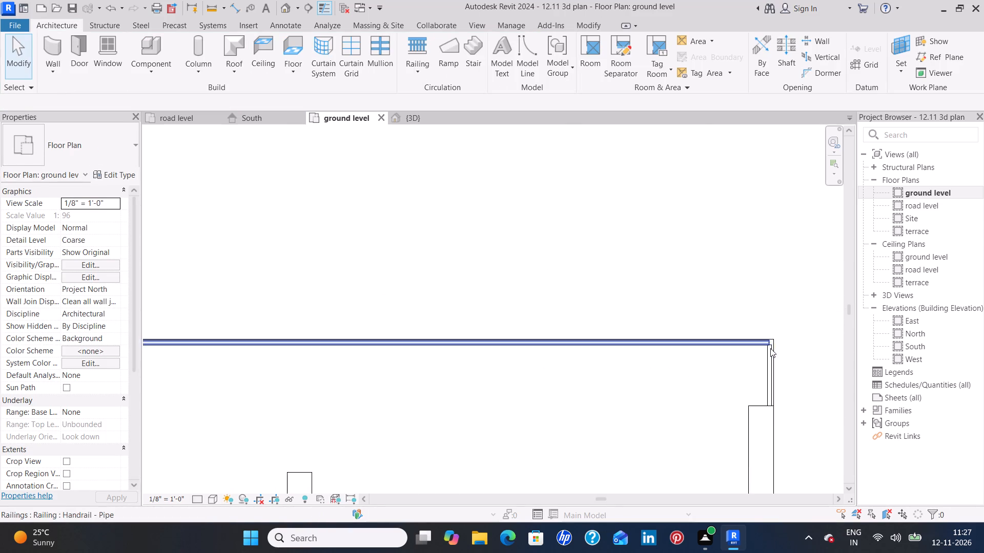
{"action": "scroll", "coordinate": [770, 348], "scroll_direction": "up", "scroll_amount": 7}
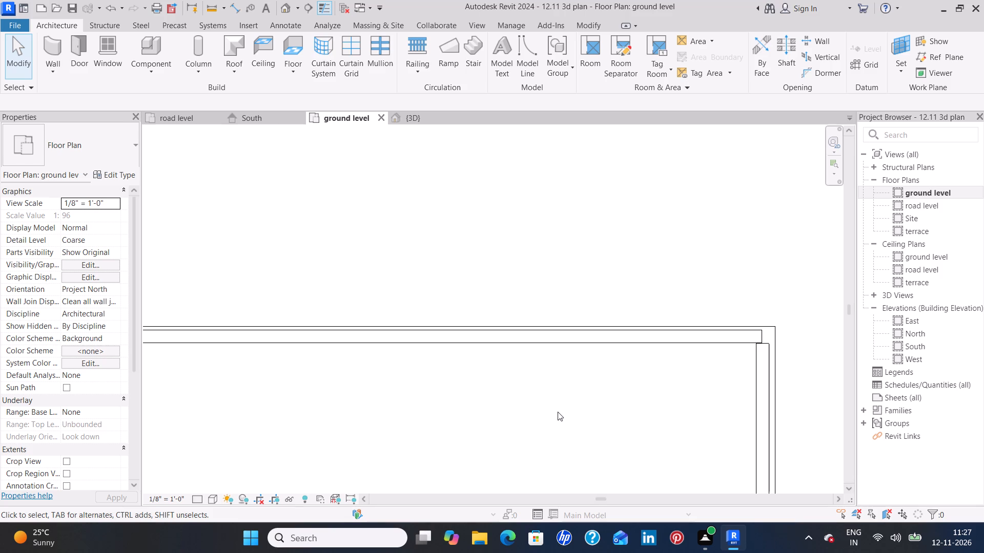
{"action": "scroll", "coordinate": [601, 311], "scroll_direction": "down", "scroll_amount": 5}
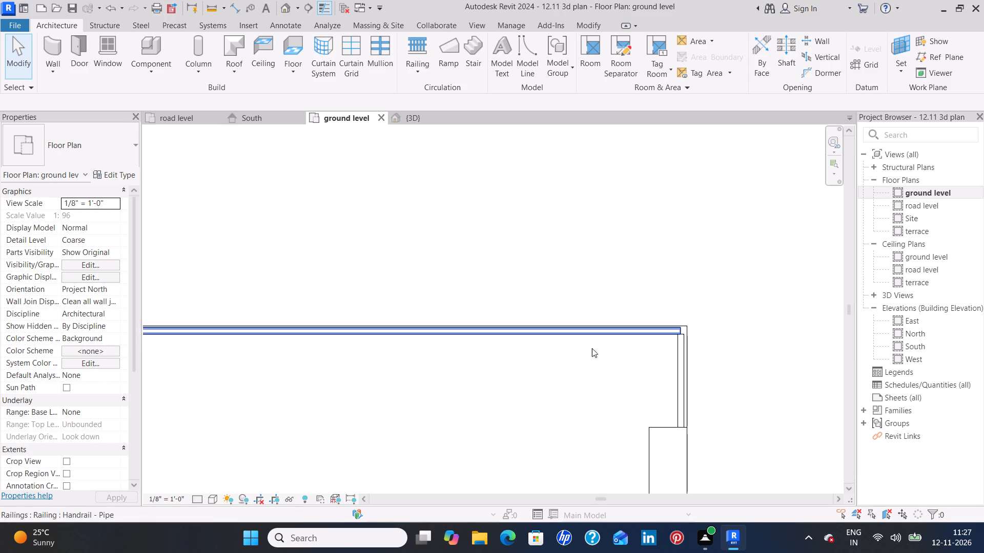
{"action": "middle_click_drag", "start_coordinate": [458, 409], "coordinate": [565, 324]}
{"action": "scroll", "coordinate": [572, 318], "scroll_direction": "down", "scroll_amount": 5}
{"action": "scroll", "coordinate": [443, 427], "scroll_direction": "down", "scroll_amount": 1}
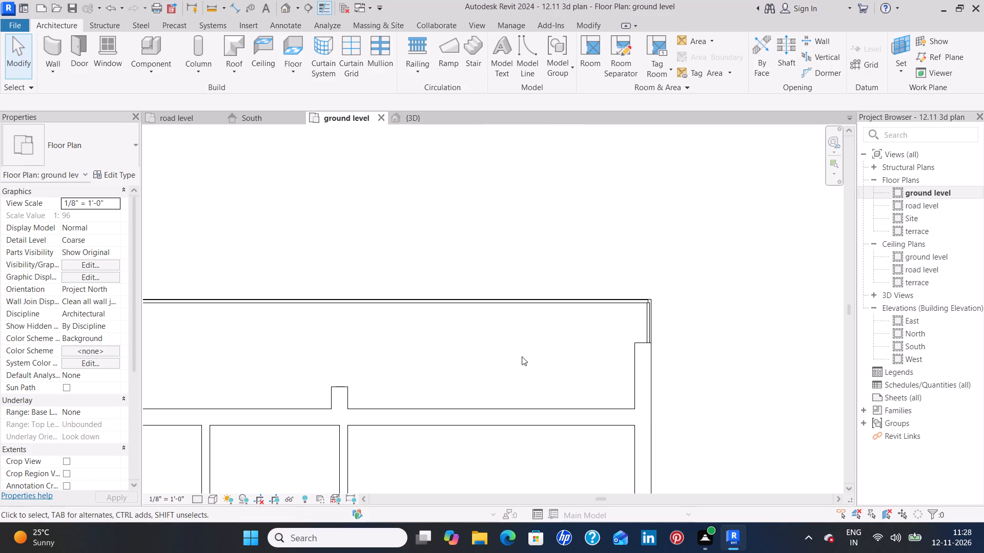
Add a Handrail - Rectangular railing about 11'-3" long across the west opening between the two rooms, just inside the floor's west edge.
{"action": "middle_click_drag", "start_coordinate": [544, 399], "coordinate": [610, 348]}
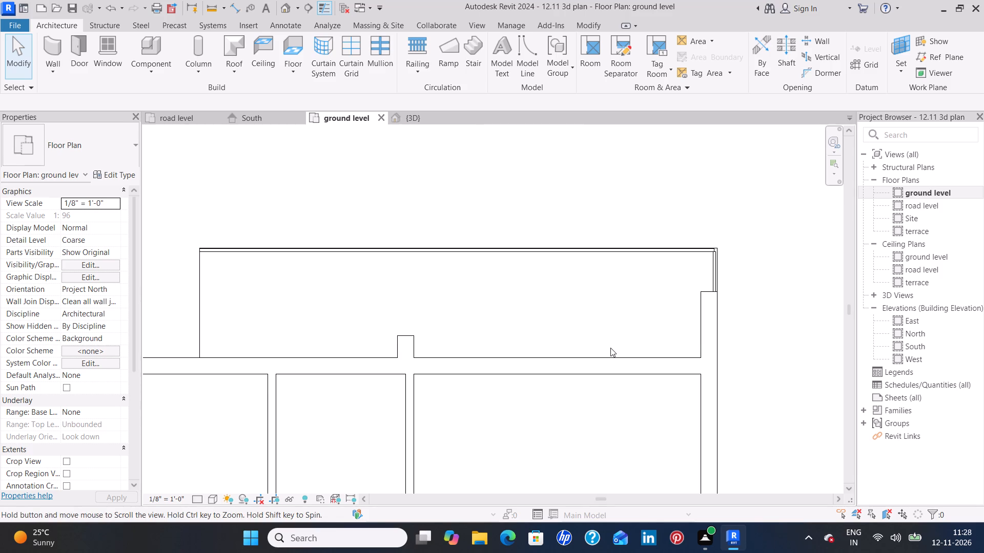
{"action": "scroll", "coordinate": [611, 346], "scroll_direction": "down", "scroll_amount": 4}
{"action": "middle_click_drag", "start_coordinate": [385, 439], "coordinate": [474, 313]}
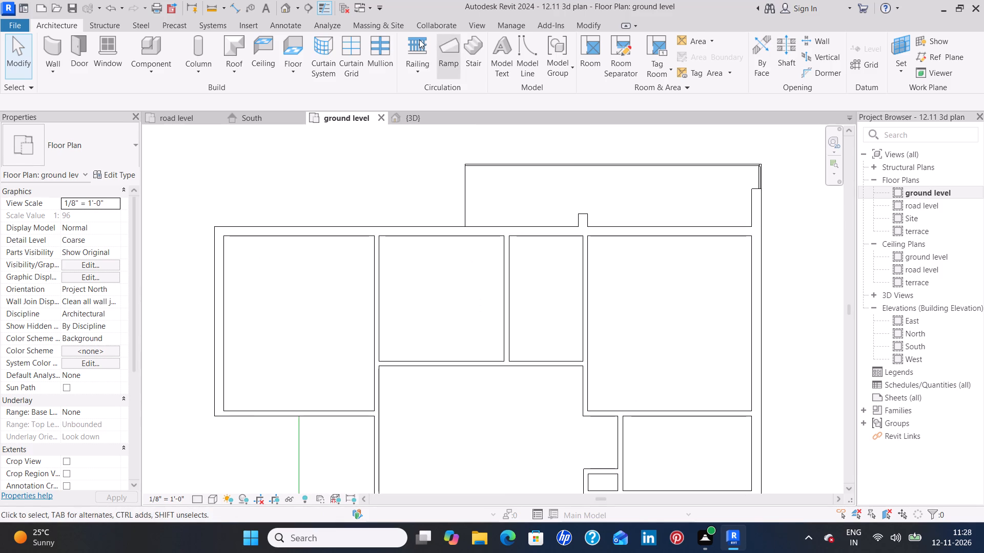
{"action": "left_click", "coordinate": [419, 39]}
{"action": "left_click", "coordinate": [122, 155]}
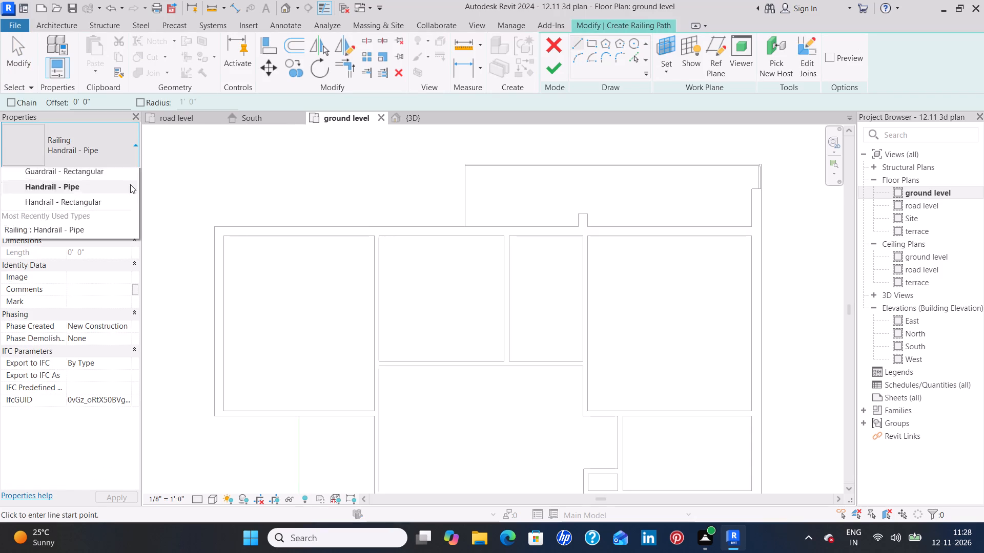
{"action": "left_click", "coordinate": [99, 270]}
{"action": "middle_click_drag", "start_coordinate": [294, 399], "coordinate": [386, 201]}
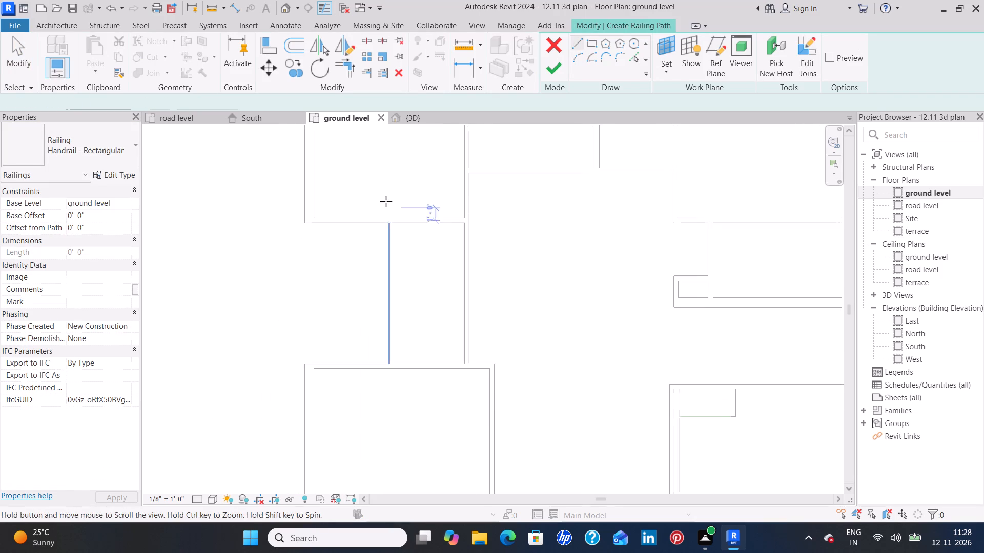
{"action": "middle_click_drag", "start_coordinate": [386, 201], "coordinate": [385, 203]}
{"action": "scroll", "coordinate": [392, 228], "scroll_direction": "up", "scroll_amount": 15}
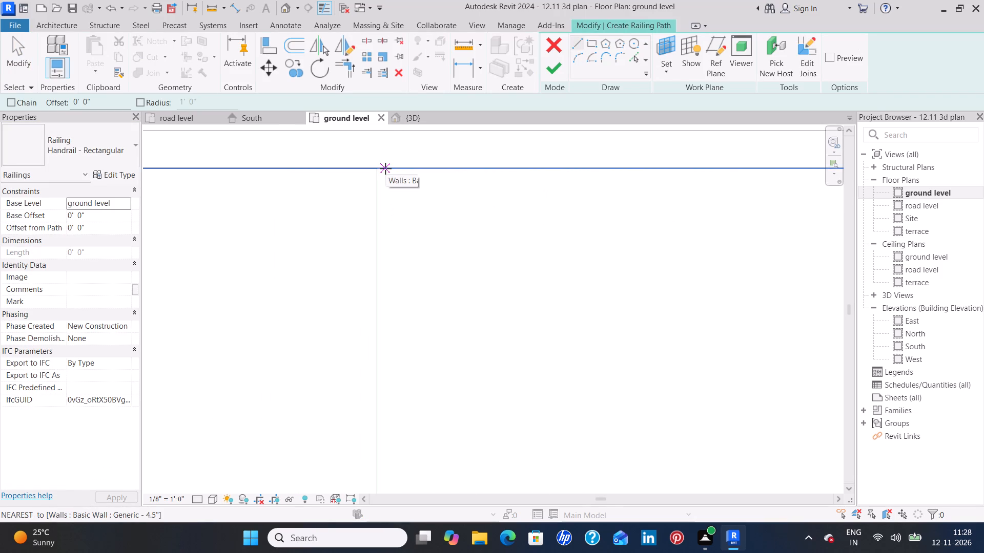
{"action": "left_click", "coordinate": [385, 168]}
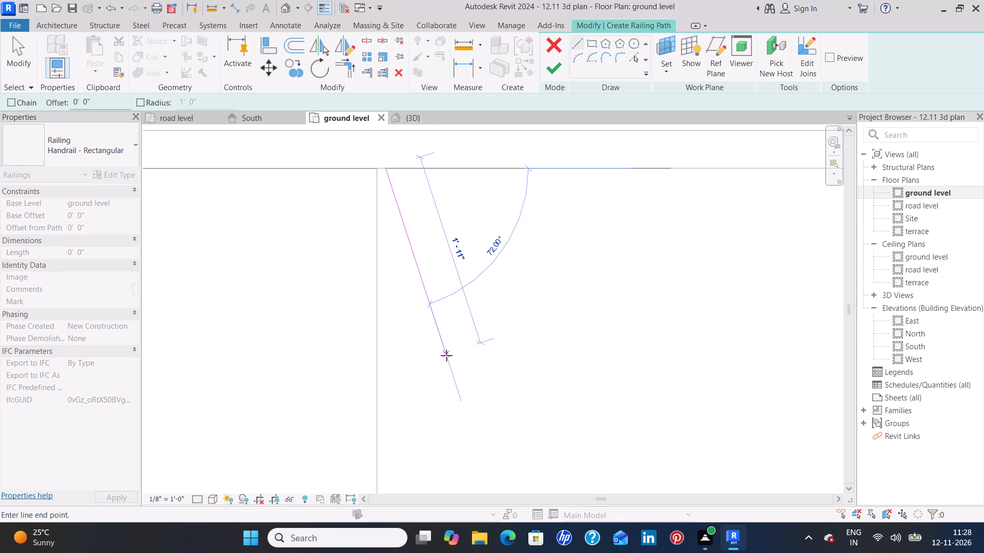
{"action": "middle_click_drag", "start_coordinate": [433, 423], "coordinate": [430, 279]}
{"action": "scroll", "coordinate": [427, 246], "scroll_direction": "down", "scroll_amount": 2}
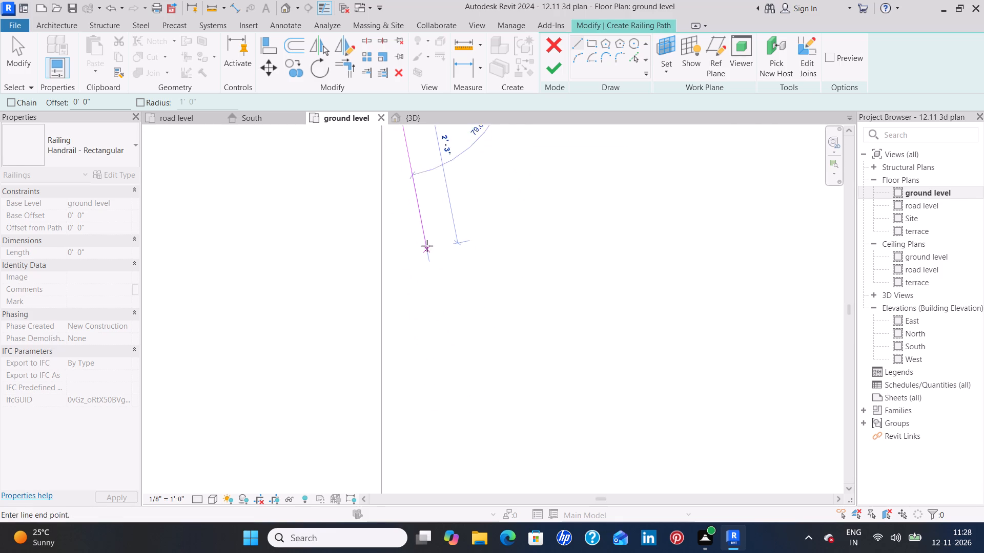
{"action": "scroll", "coordinate": [427, 246], "scroll_direction": "down", "scroll_amount": 4}
{"action": "middle_click_drag", "start_coordinate": [416, 407], "coordinate": [422, 245]}
{"action": "scroll", "coordinate": [414, 371], "scroll_direction": "down", "scroll_amount": 2}
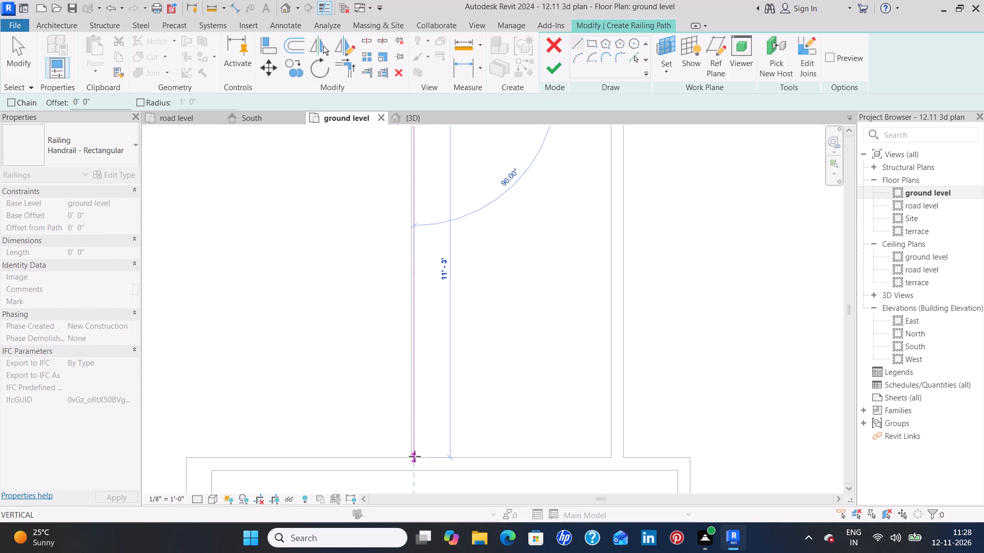
{"action": "scroll", "coordinate": [415, 456], "scroll_direction": "up", "scroll_amount": 14}
{"action": "left_click", "coordinate": [412, 465]}
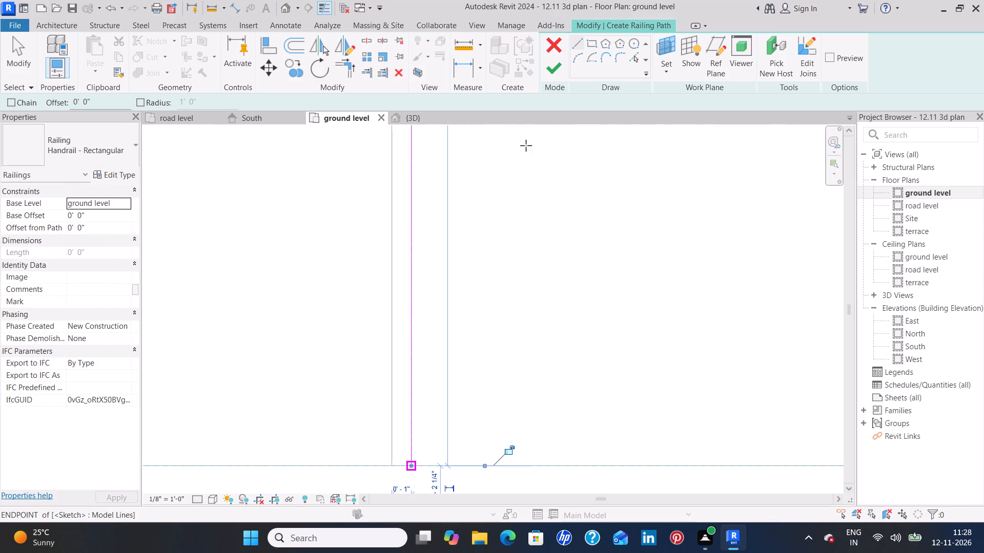
{"action": "left_click", "coordinate": [559, 67]}
{"action": "left_click", "coordinate": [536, 325]}
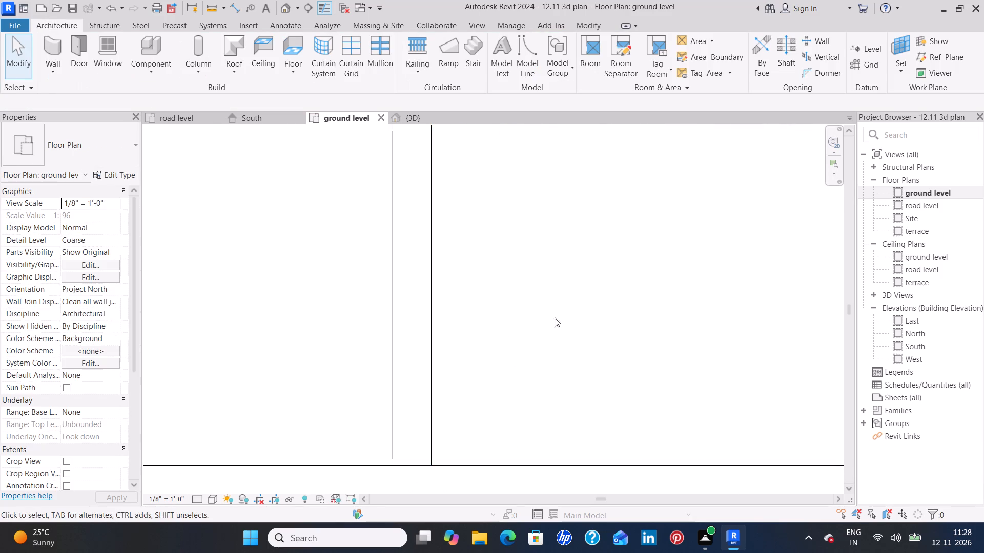
Inspect the rectangular handrail at the west opening and the north terrace railings and steps in the 3D view.
{"action": "scroll", "coordinate": [565, 296], "scroll_direction": "down", "scroll_amount": 17}
{"action": "middle_click_drag", "start_coordinate": [681, 222], "coordinate": [470, 387]}
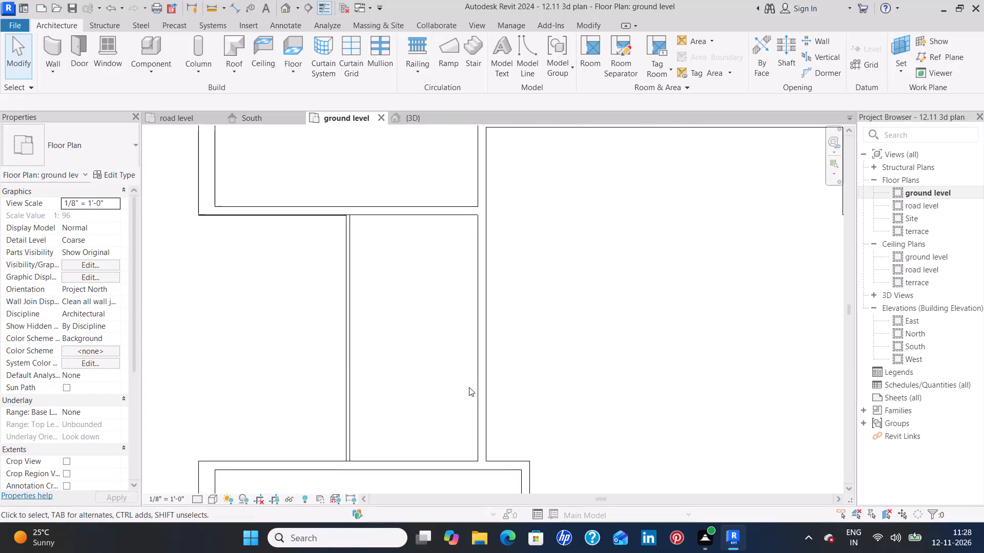
{"action": "left_click", "coordinate": [423, 117]}
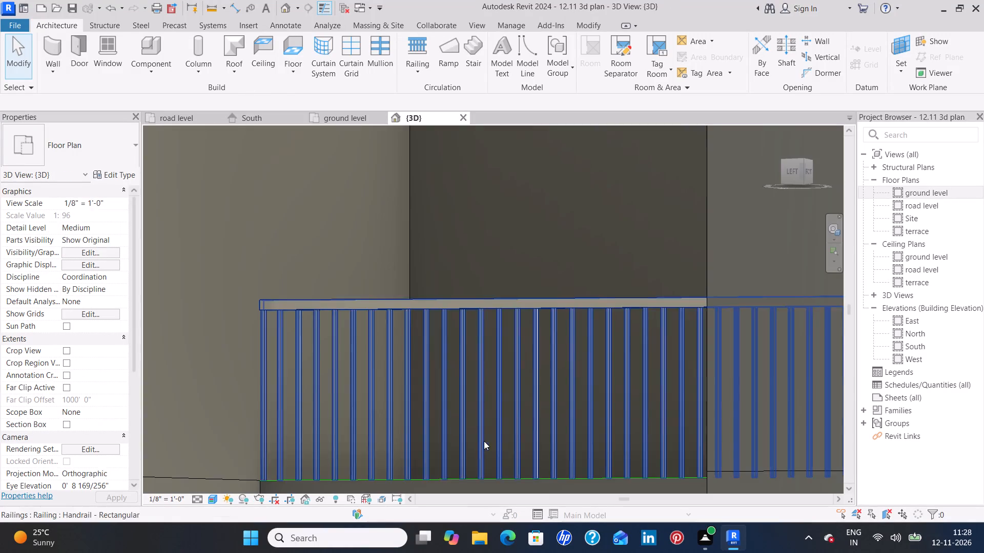
{"action": "scroll", "coordinate": [561, 242], "scroll_direction": "down", "scroll_amount": 5}
{"action": "scroll", "coordinate": [622, 216], "scroll_direction": "down", "scroll_amount": 4}
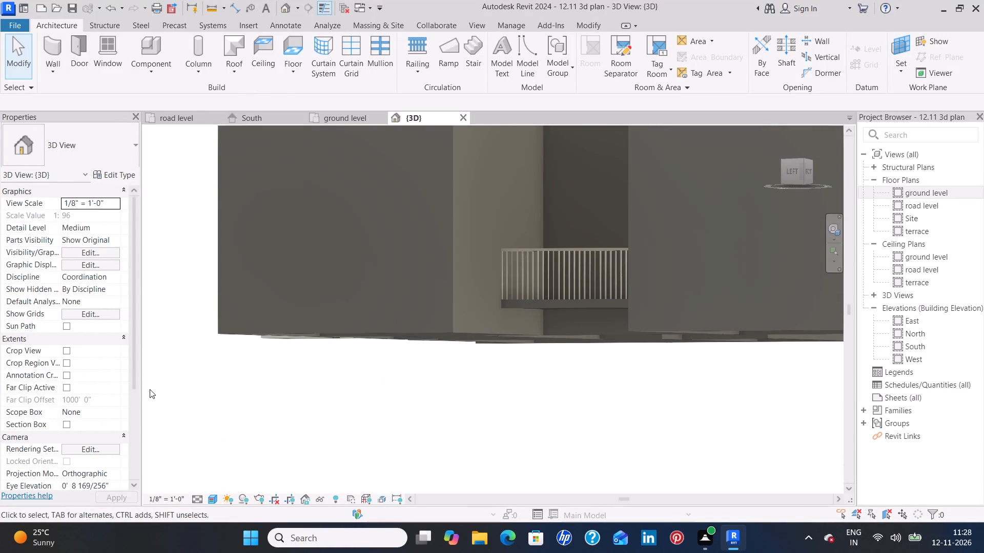
{"action": "middle_click_drag", "start_coordinate": [214, 355], "coordinate": [404, 386], "text": "shift"}
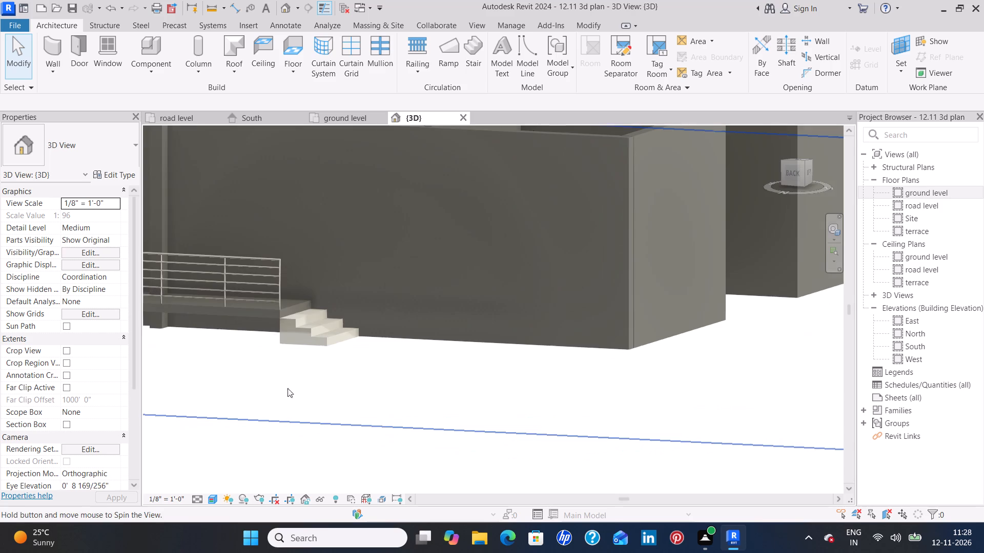
{"action": "middle_click_drag", "start_coordinate": [172, 369], "coordinate": [353, 393], "text": "shift"}
{"action": "middle_click_drag", "start_coordinate": [327, 395], "coordinate": [347, 394], "text": "shift"}
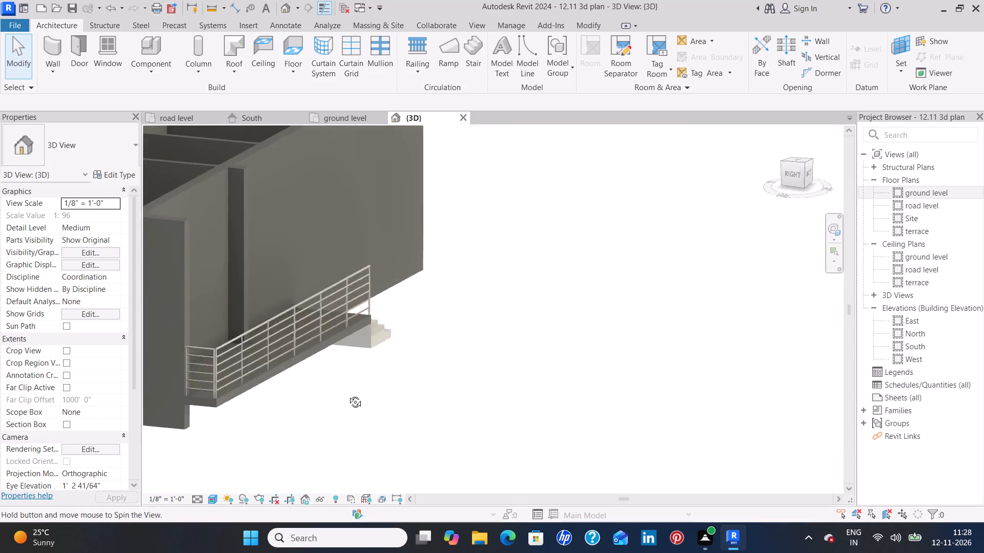
{"action": "middle_click_drag", "start_coordinate": [347, 394], "coordinate": [372, 391], "text": "shift"}
{"action": "middle_click_drag", "start_coordinate": [453, 370], "coordinate": [335, 410], "text": "shift"}
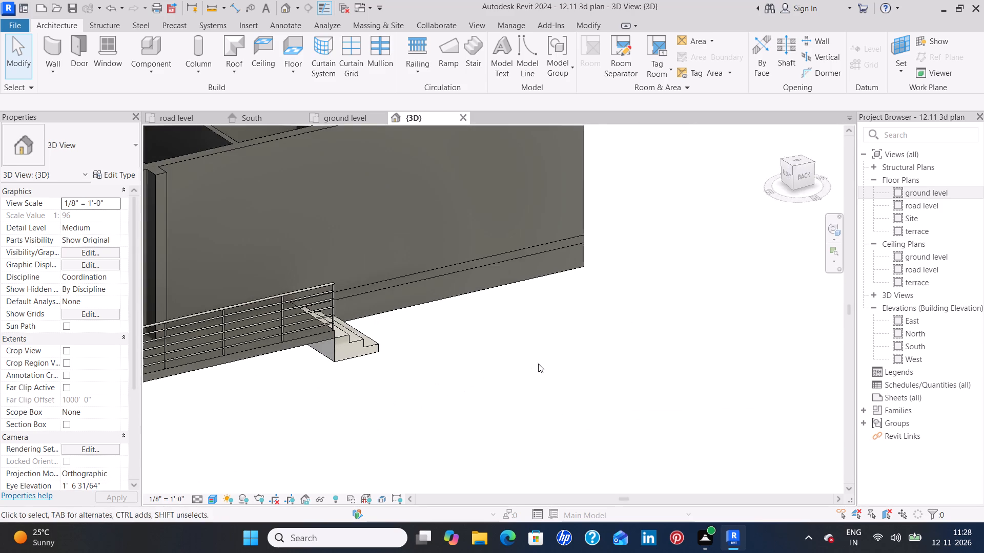
{"action": "middle_click_drag", "start_coordinate": [538, 363], "coordinate": [586, 365], "text": "shift"}
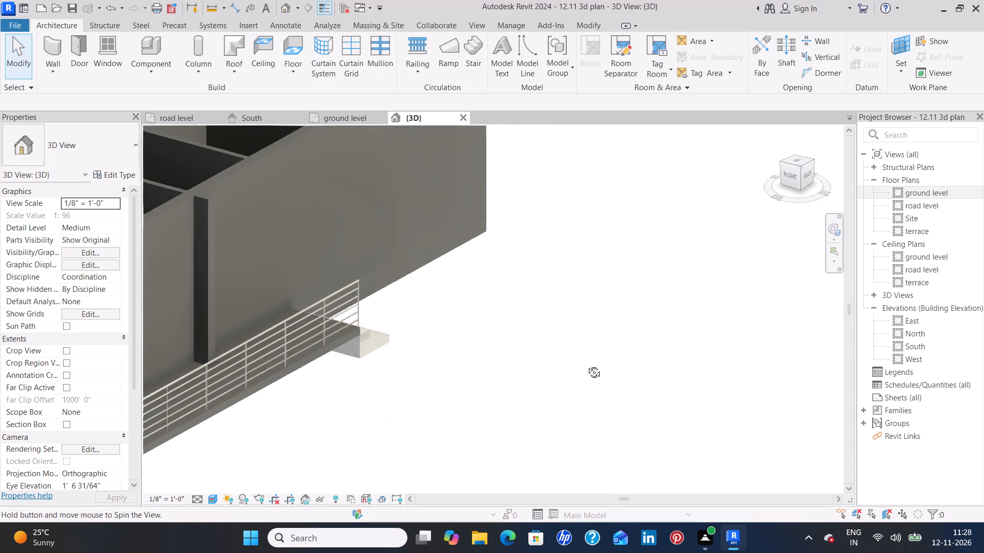
{"action": "middle_click_drag", "start_coordinate": [586, 365], "coordinate": [549, 369], "text": "shift"}
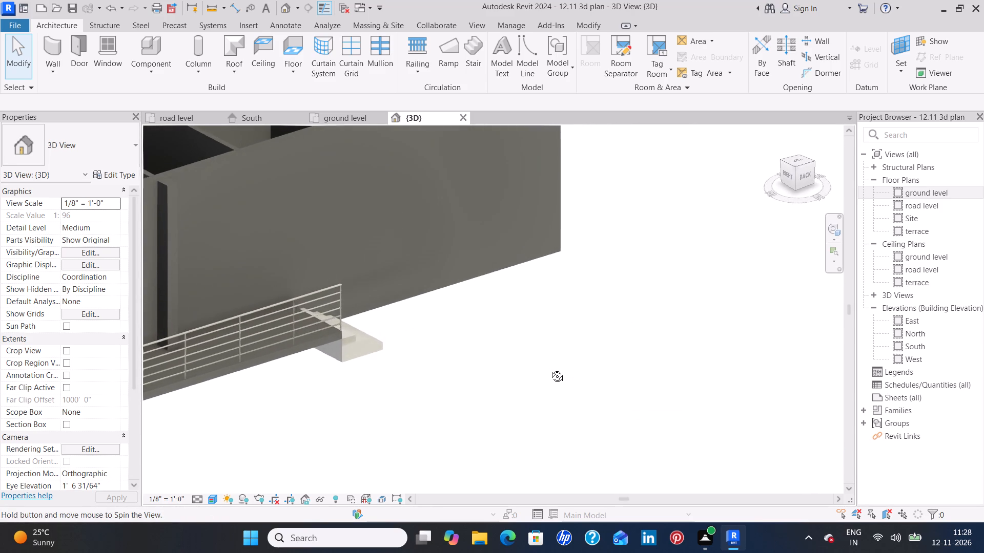
{"action": "middle_click_drag", "start_coordinate": [549, 369], "coordinate": [543, 368], "text": "shift"}
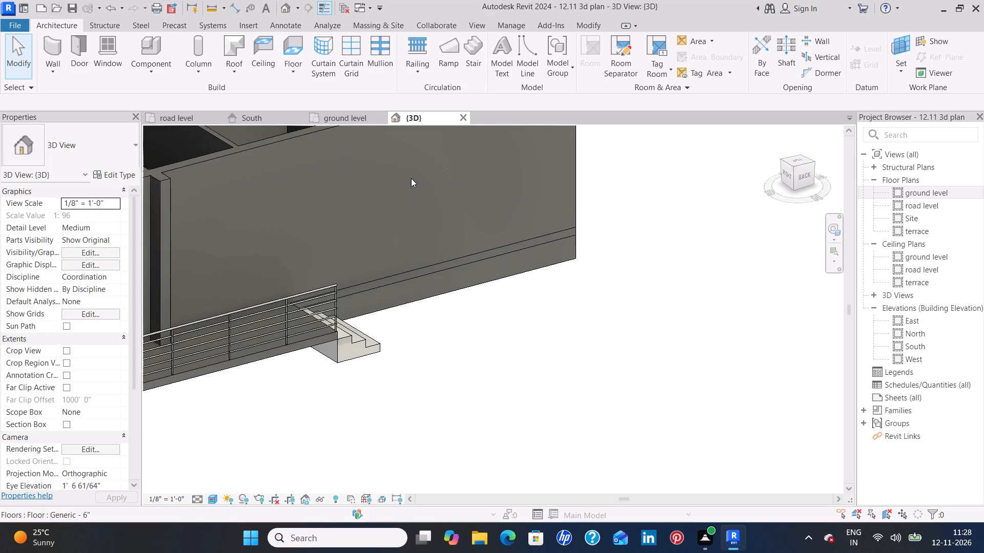
Shorten the Generic - 9" wall stub projecting onto the north terrace to a length of 0' 7" in the ground level plan.
{"action": "left_click", "coordinate": [355, 114]}
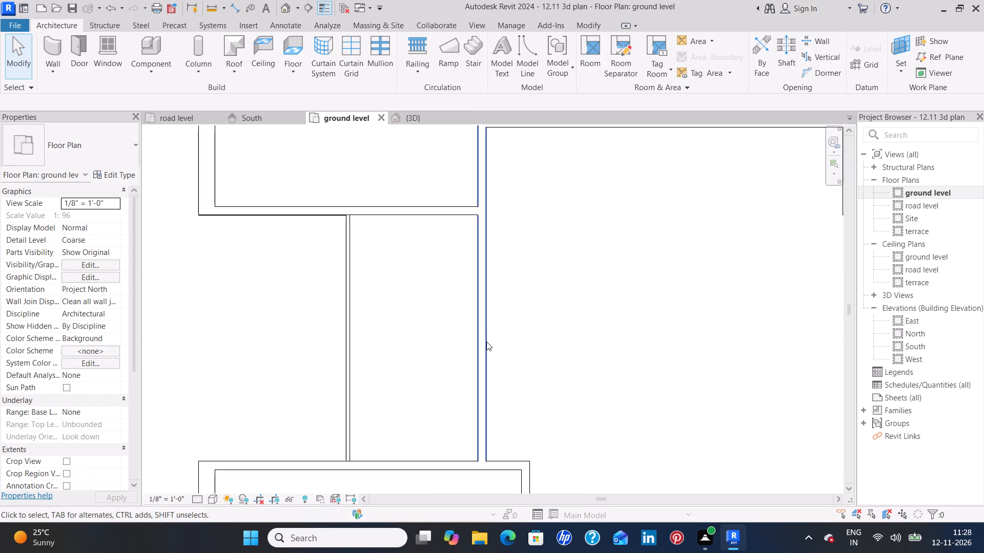
{"action": "scroll", "coordinate": [482, 325], "scroll_direction": "down", "scroll_amount": 4}
{"action": "scroll", "coordinate": [570, 267], "scroll_direction": "down", "scroll_amount": 5}
{"action": "middle_click_drag", "start_coordinate": [643, 210], "coordinate": [630, 253]}
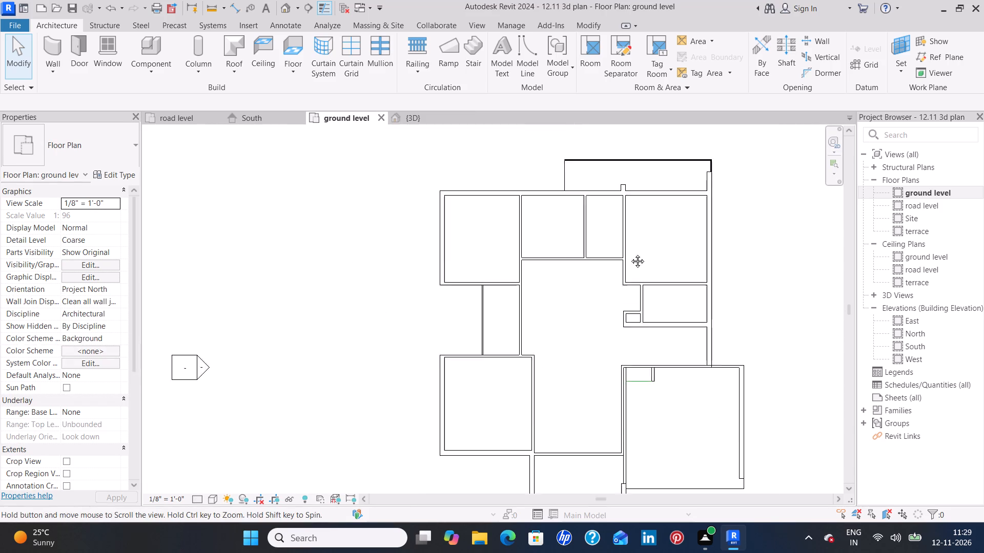
{"action": "middle_click_drag", "start_coordinate": [630, 253], "coordinate": [582, 345]}
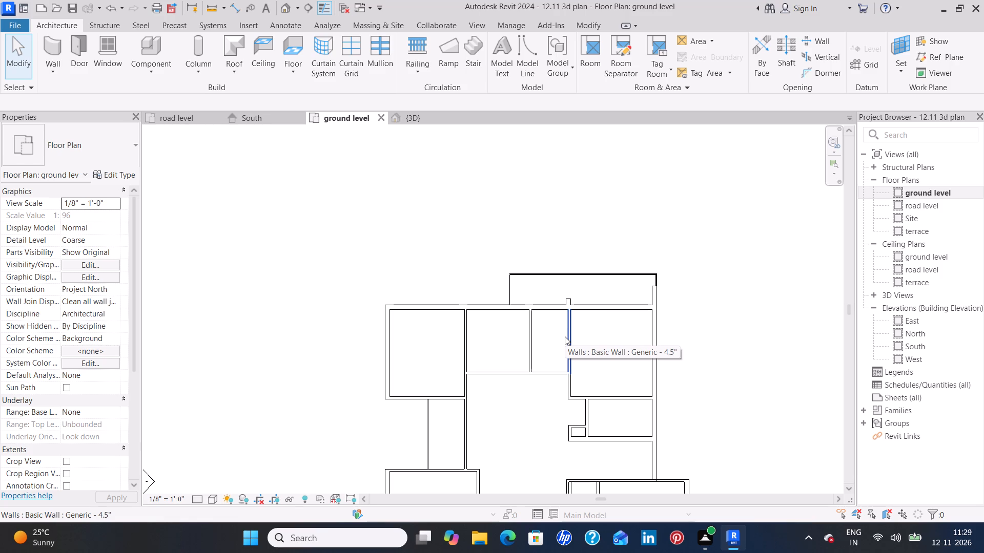
{"action": "scroll", "coordinate": [545, 313], "scroll_direction": "up", "scroll_amount": 3}
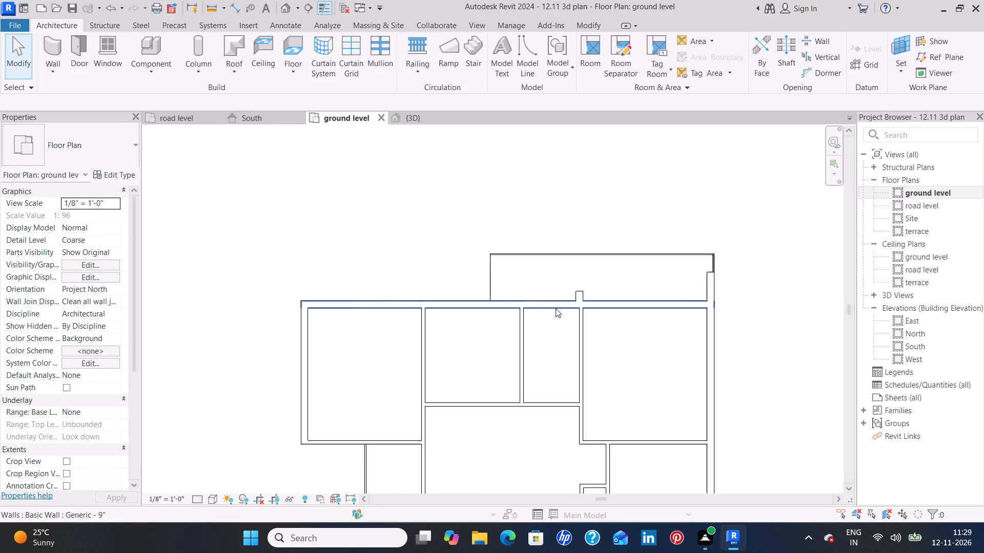
{"action": "scroll", "coordinate": [556, 308], "scroll_direction": "up", "scroll_amount": 1}
{"action": "scroll", "coordinate": [579, 244], "scroll_direction": "up", "scroll_amount": 6}
{"action": "left_click", "coordinate": [594, 346]}
{"action": "scroll", "coordinate": [608, 349], "scroll_direction": "up", "scroll_amount": 5}
{"action": "left_click_drag", "start_coordinate": [585, 347], "coordinate": [587, 380]}
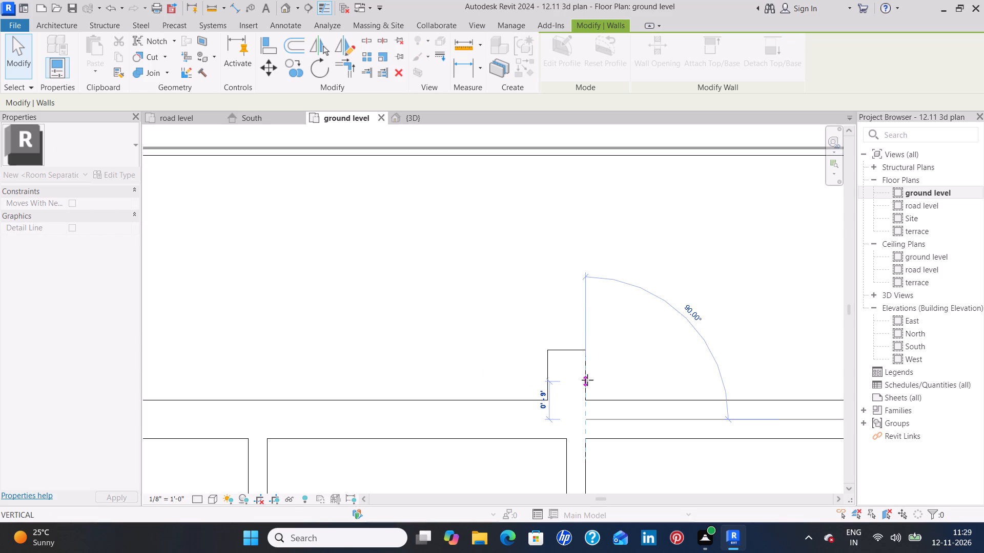
{"action": "left_click_drag", "start_coordinate": [587, 380], "coordinate": [587, 385]}
{"action": "left_click_drag", "start_coordinate": [587, 385], "coordinate": [587, 388]}
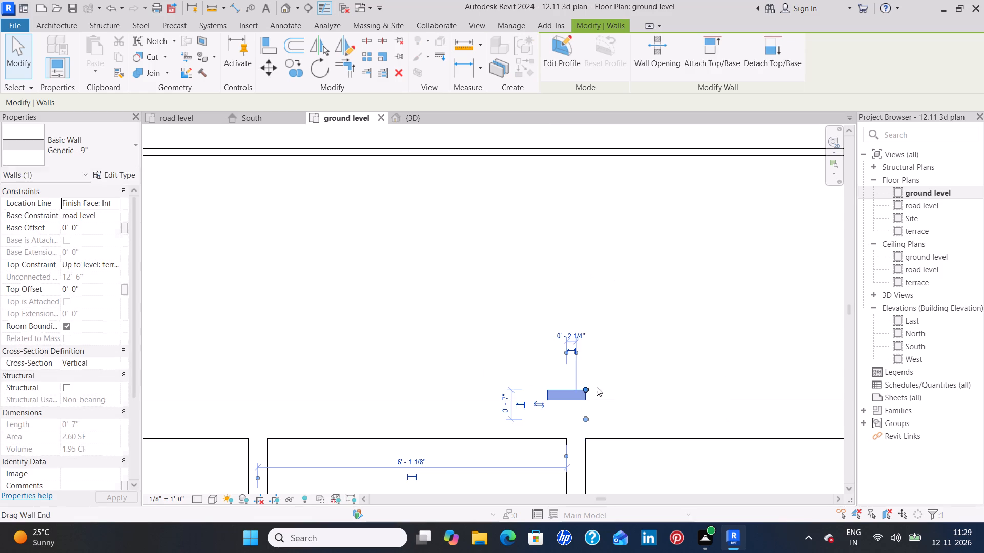
{"action": "left_click", "coordinate": [622, 357]}
Check the shortened wall stub in plan, and view the north terrace wall and west opening in the 3D view.
{"action": "scroll", "coordinate": [622, 356], "scroll_direction": "down", "scroll_amount": 5}
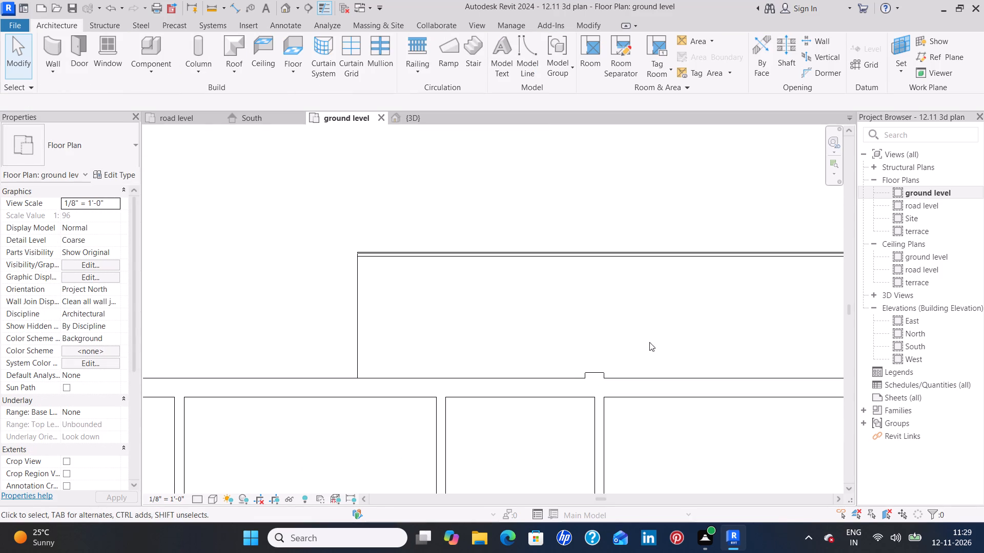
{"action": "scroll", "coordinate": [599, 372], "scroll_direction": "up", "scroll_amount": 2}
{"action": "scroll", "coordinate": [598, 372], "scroll_direction": "down", "scroll_amount": 2}
{"action": "scroll", "coordinate": [598, 372], "scroll_direction": "up", "scroll_amount": 1}
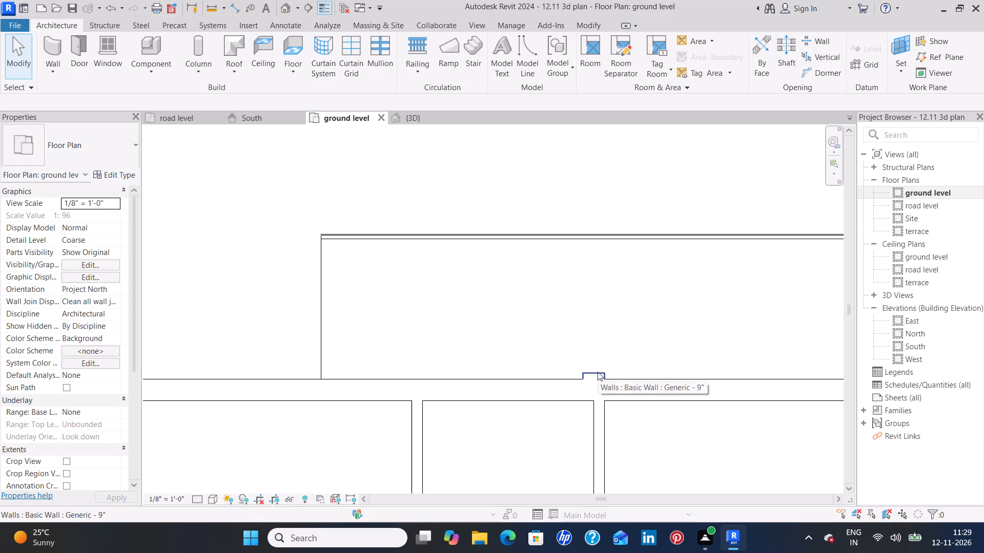
{"action": "left_click", "coordinate": [426, 123]}
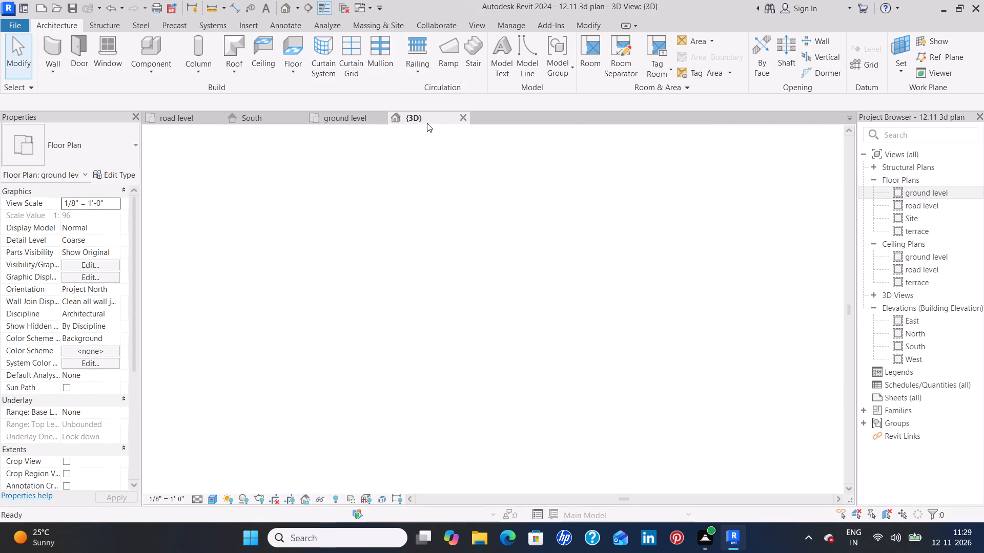
{"action": "scroll", "coordinate": [503, 376], "scroll_direction": "down", "scroll_amount": 3}
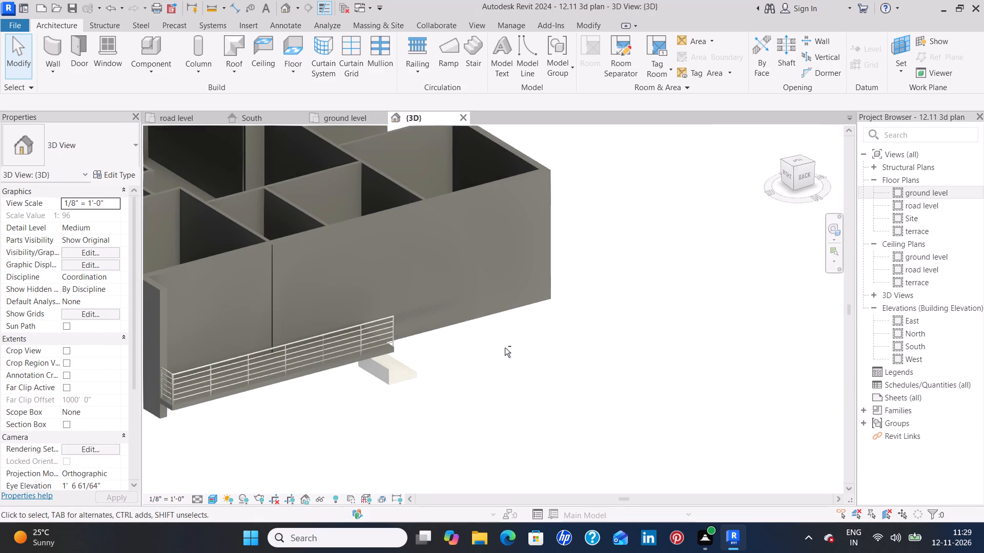
{"action": "middle_click_drag", "start_coordinate": [503, 347], "coordinate": [217, 316], "text": "shift"}
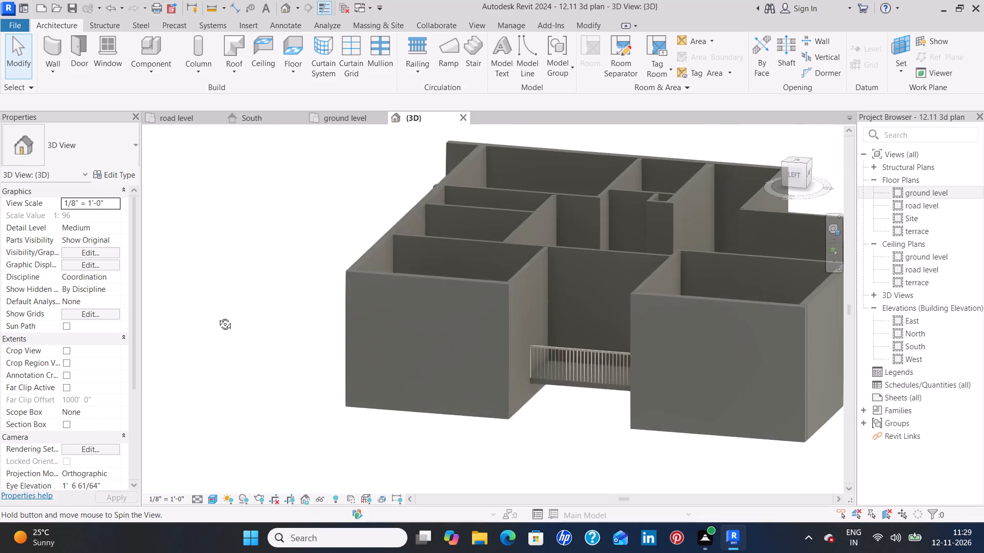
{"action": "middle_click_drag", "start_coordinate": [217, 316], "coordinate": [339, 361], "text": "shift"}
{"action": "left_click", "coordinate": [333, 118]}
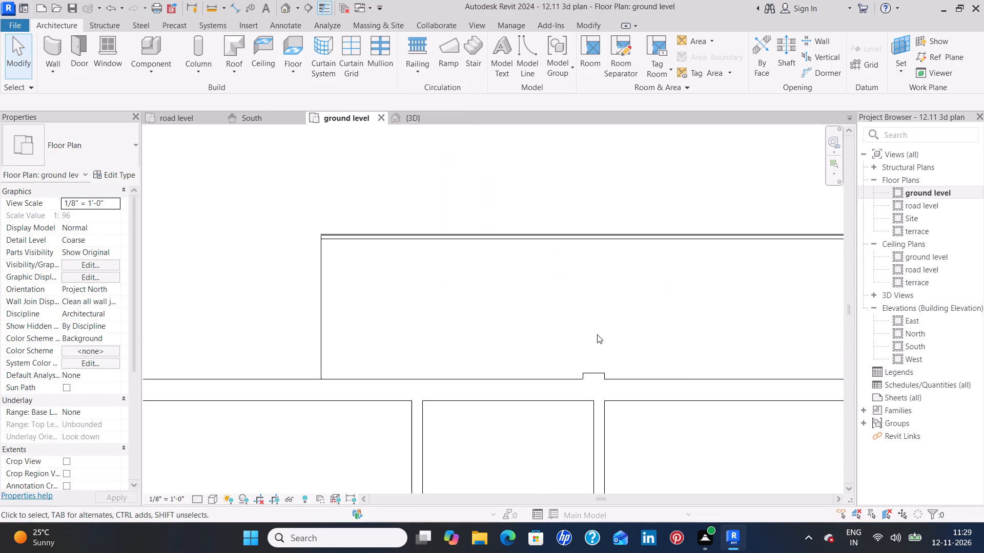
Delete the short Generic - 9" wall stub projecting onto the north terrace in the ground level plan.
{"action": "left_click", "coordinate": [596, 374]}
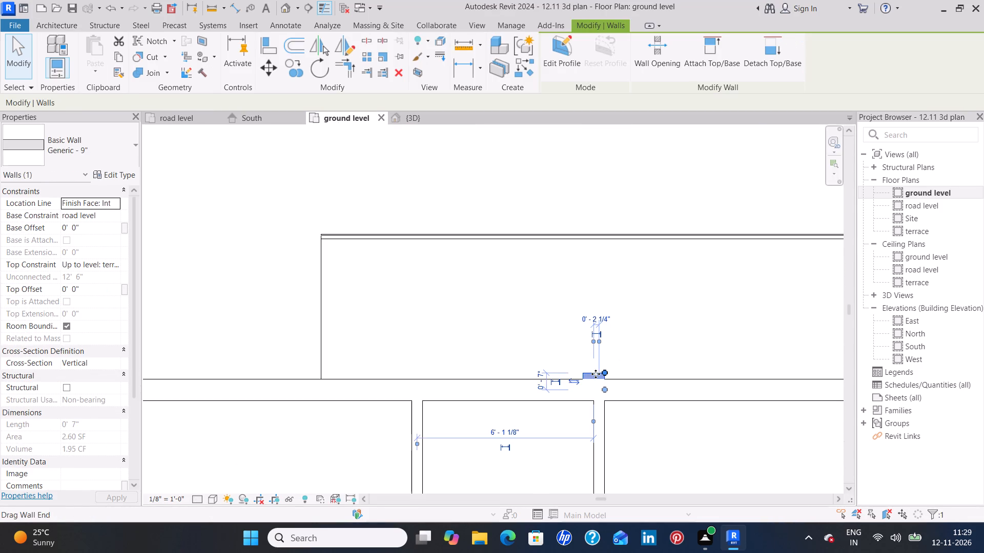
{"action": "key", "text": "Delete"}
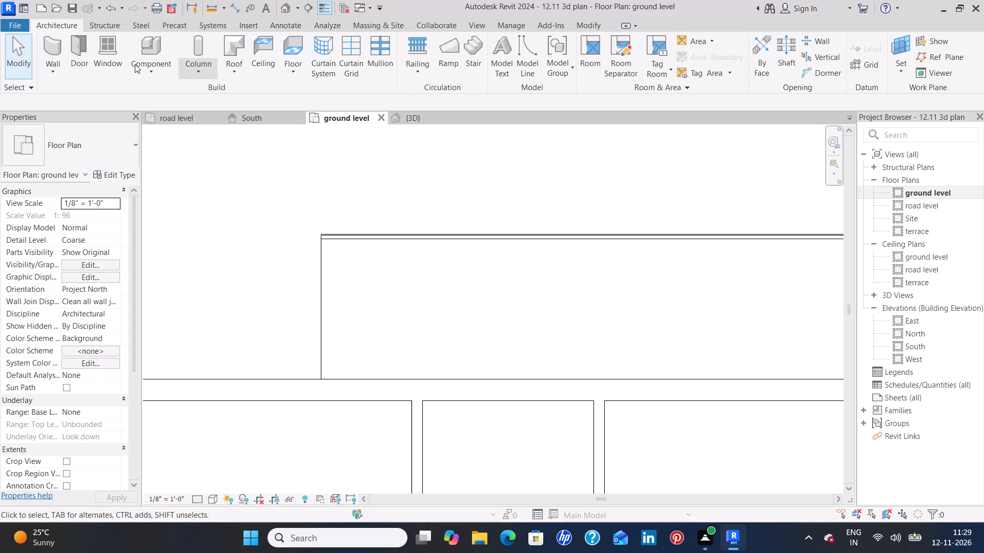
Draw a 6" Generic - 9" wall stub onto the north terrace, aligned with the partition's east face, from ground level up to terrace.
{"action": "left_click", "coordinate": [58, 46]}
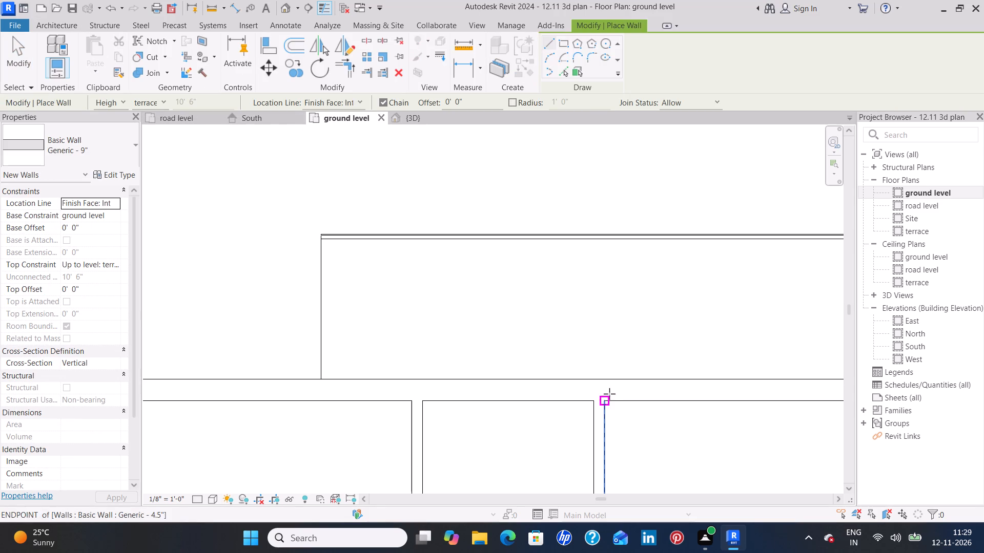
{"action": "scroll", "coordinate": [601, 381], "scroll_direction": "up", "scroll_amount": 7}
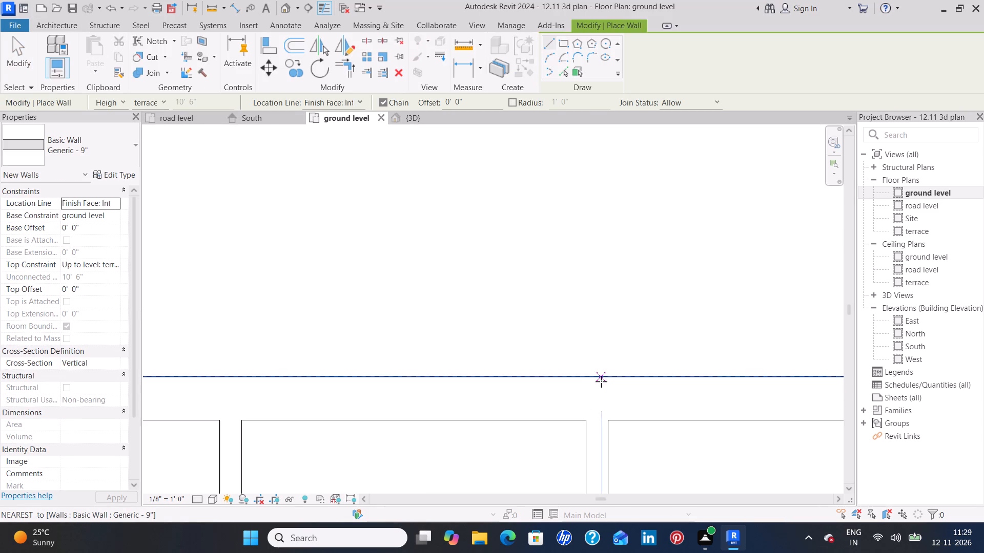
{"action": "scroll", "coordinate": [601, 381], "scroll_direction": "up", "scroll_amount": 3}
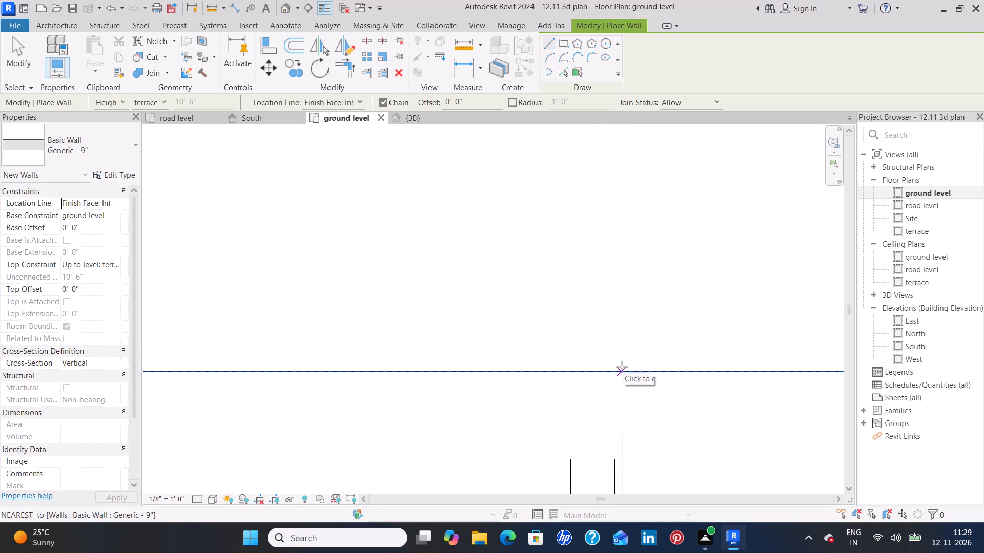
{"action": "scroll", "coordinate": [618, 368], "scroll_direction": "up", "scroll_amount": 2}
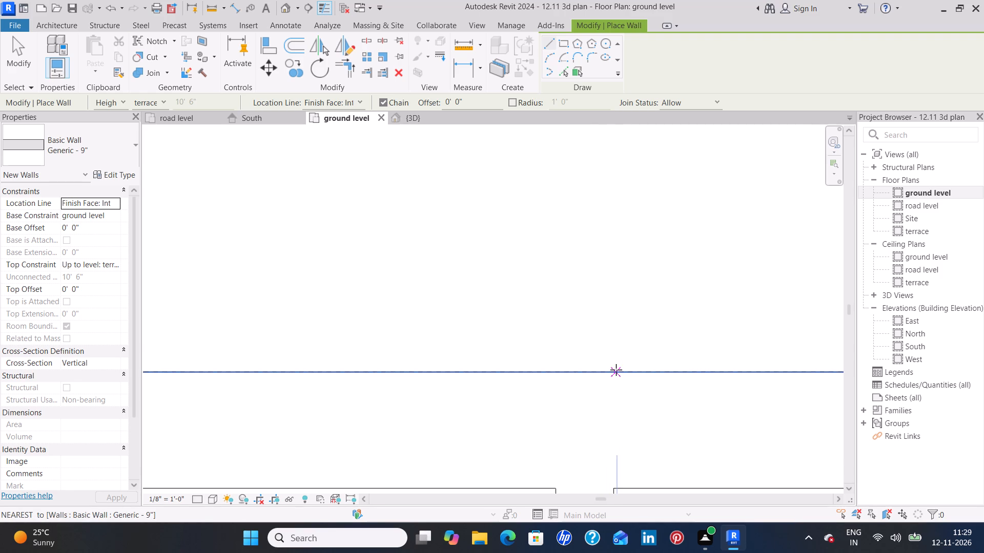
{"action": "middle_click_drag", "start_coordinate": [617, 366], "coordinate": [612, 214]}
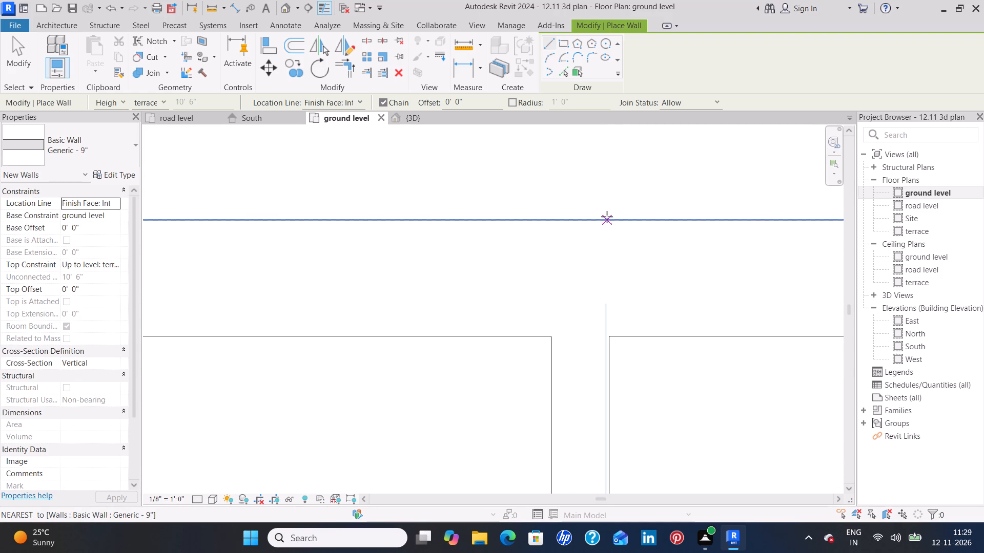
{"action": "left_click", "coordinate": [610, 216]}
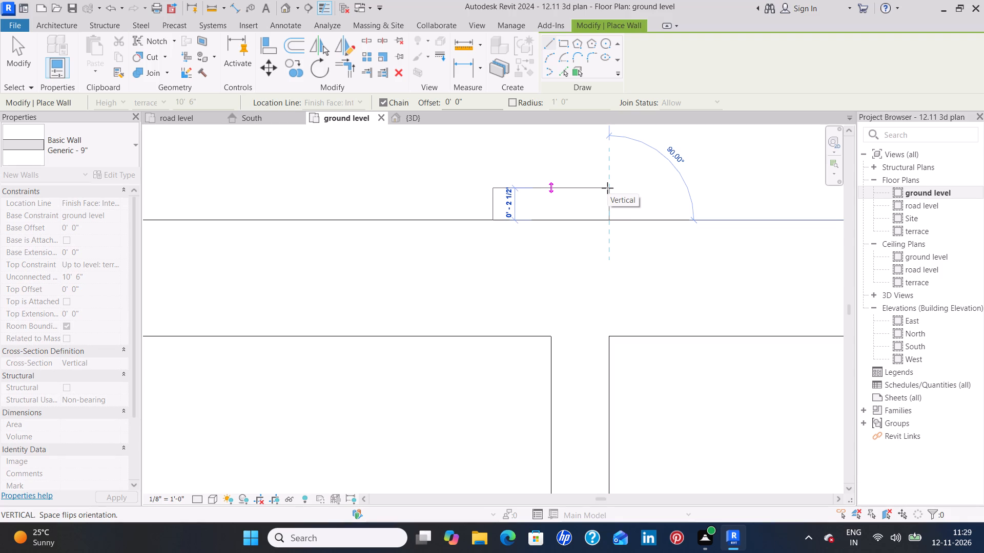
{"action": "key", "text": "6"}
{"action": "key", "text": "shift+quotedbl"}
{"action": "key", "text": "Return"}
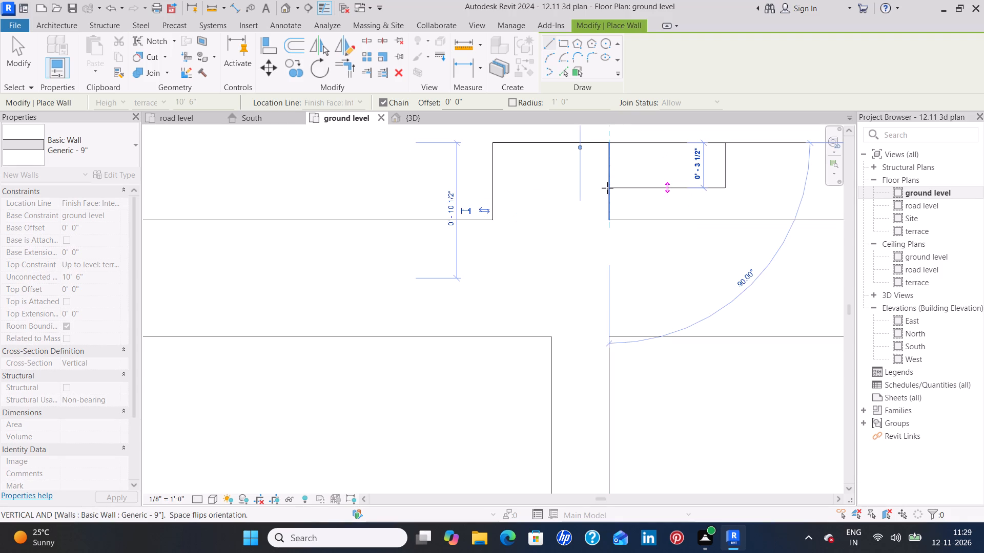
{"action": "key", "text": "Escape"}
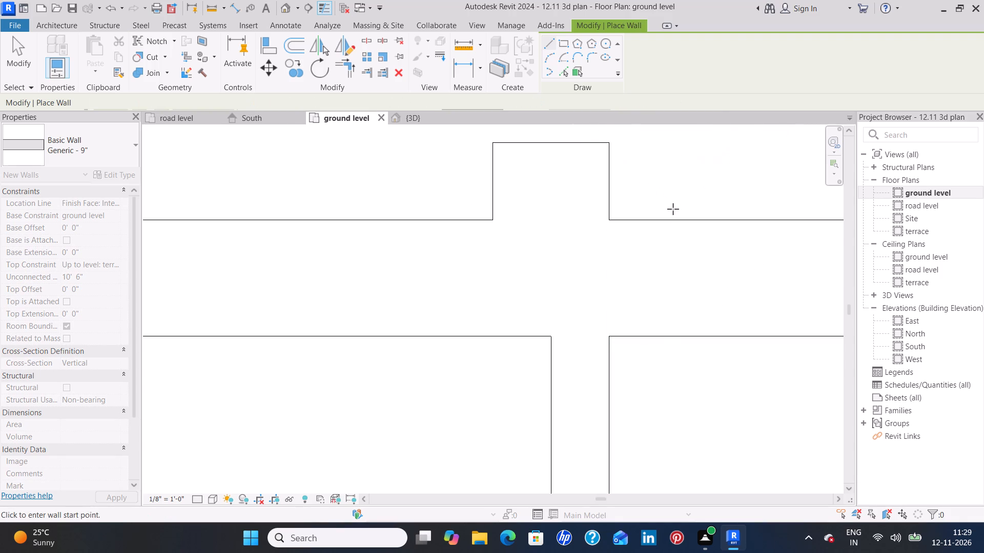
{"action": "scroll", "coordinate": [673, 205], "scroll_direction": "down", "scroll_amount": 16}
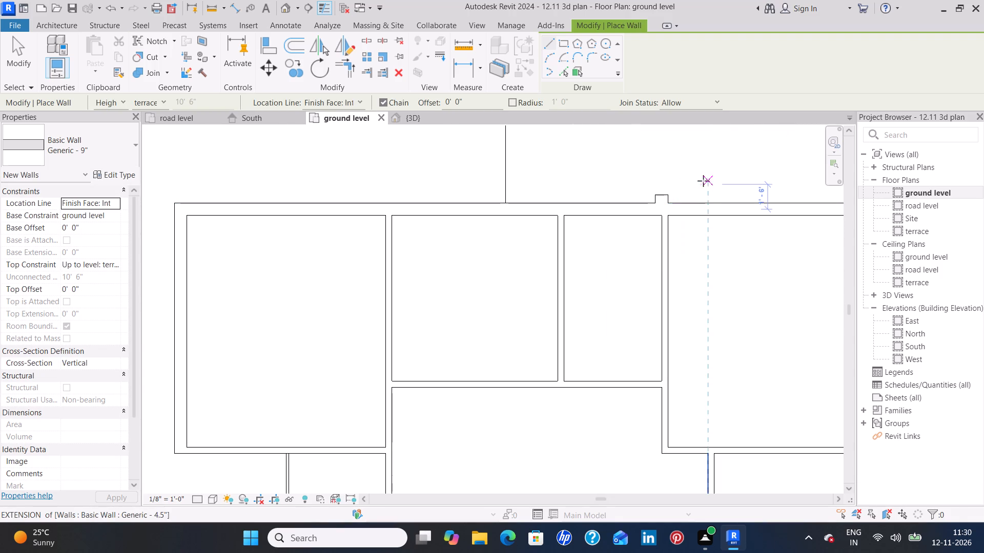
{"action": "scroll", "coordinate": [699, 182], "scroll_direction": "down", "scroll_amount": 4}
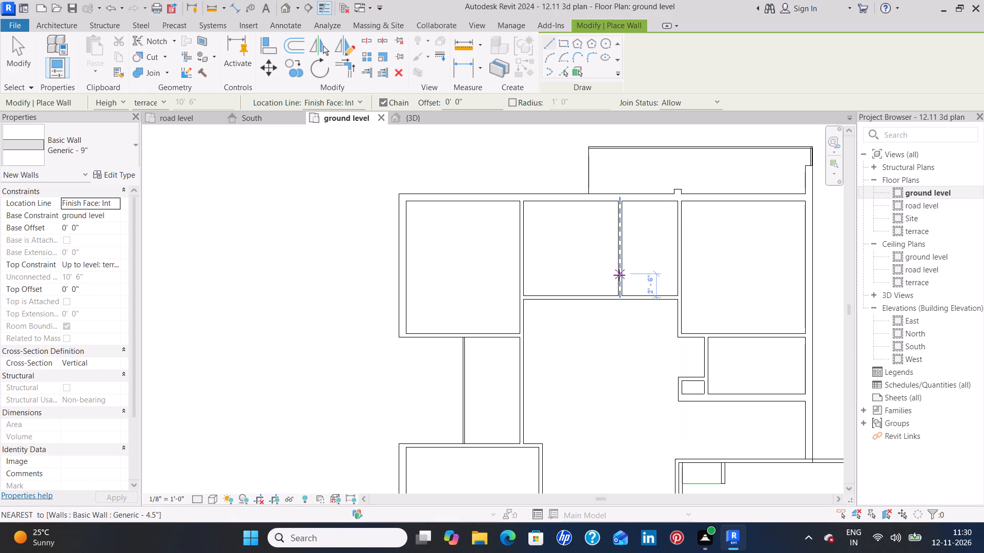
{"action": "scroll", "coordinate": [611, 278], "scroll_direction": "down", "scroll_amount": 4}
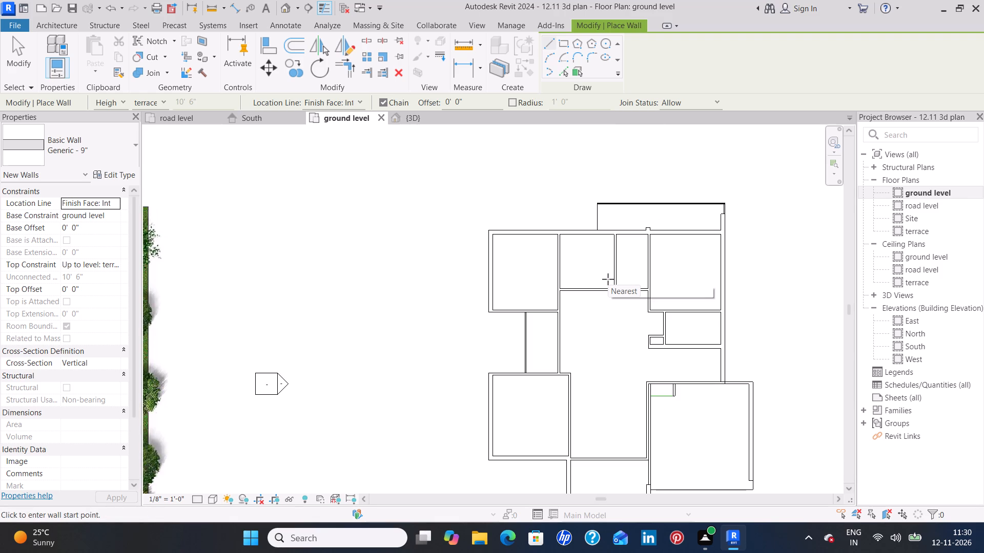
{"action": "scroll", "coordinate": [606, 280], "scroll_direction": "down", "scroll_amount": 5}
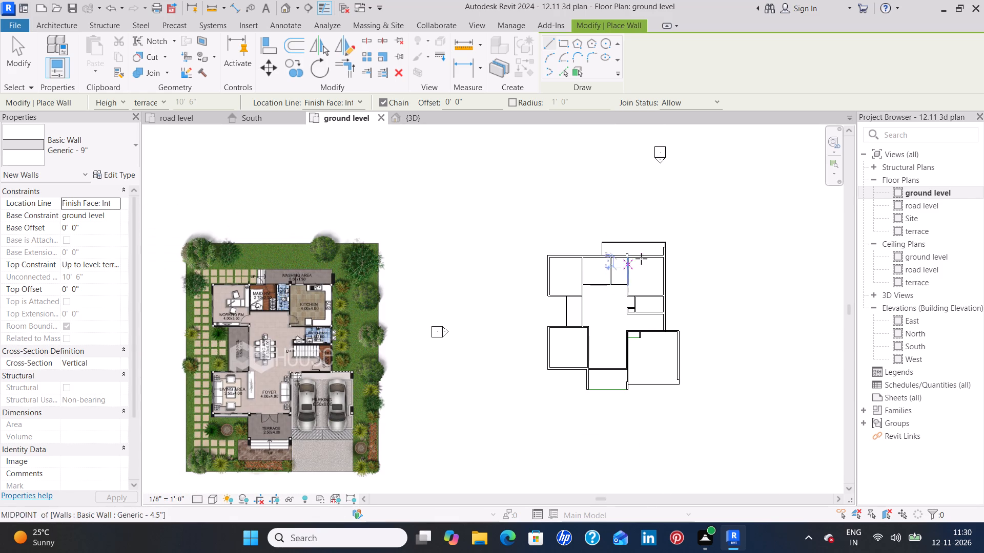
{"action": "key", "text": "Escape"}
Inspect the new wall stub at the north terrace, the west opening railing and the front entrance walls in the 3D view.
{"action": "left_click", "coordinate": [424, 122]}
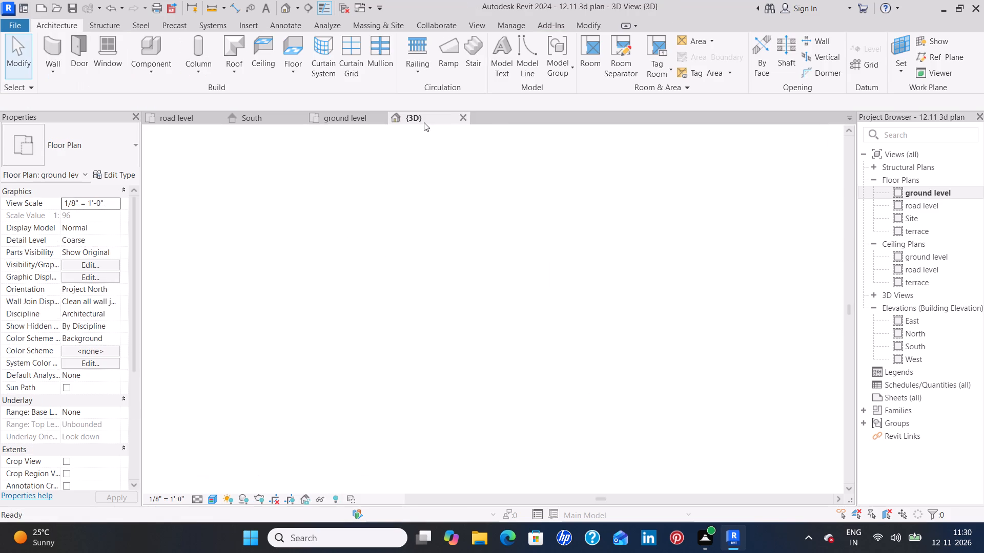
{"action": "scroll", "coordinate": [346, 329], "scroll_direction": "up", "scroll_amount": 4}
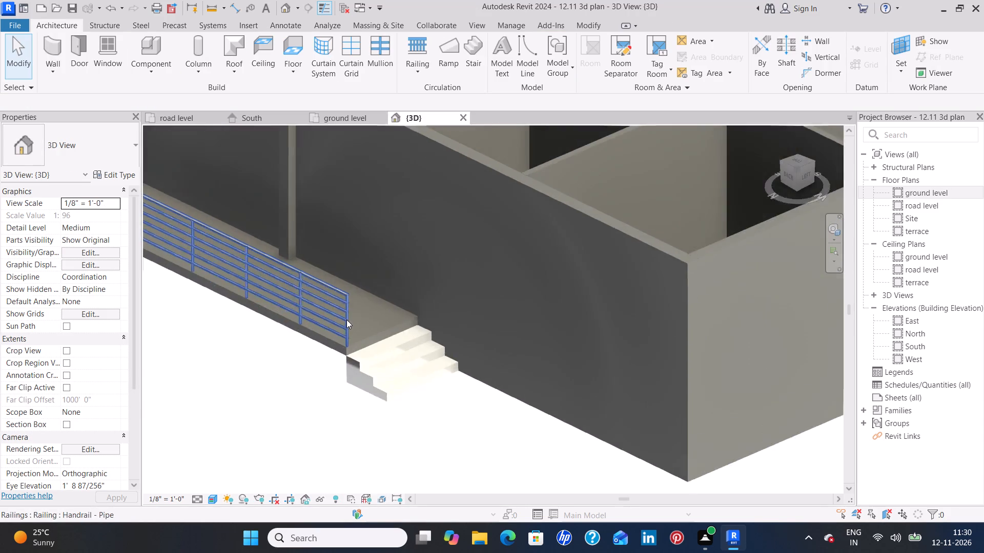
{"action": "scroll", "coordinate": [346, 320], "scroll_direction": "up", "scroll_amount": 5}
{"action": "scroll", "coordinate": [576, 431], "scroll_direction": "down", "scroll_amount": 9}
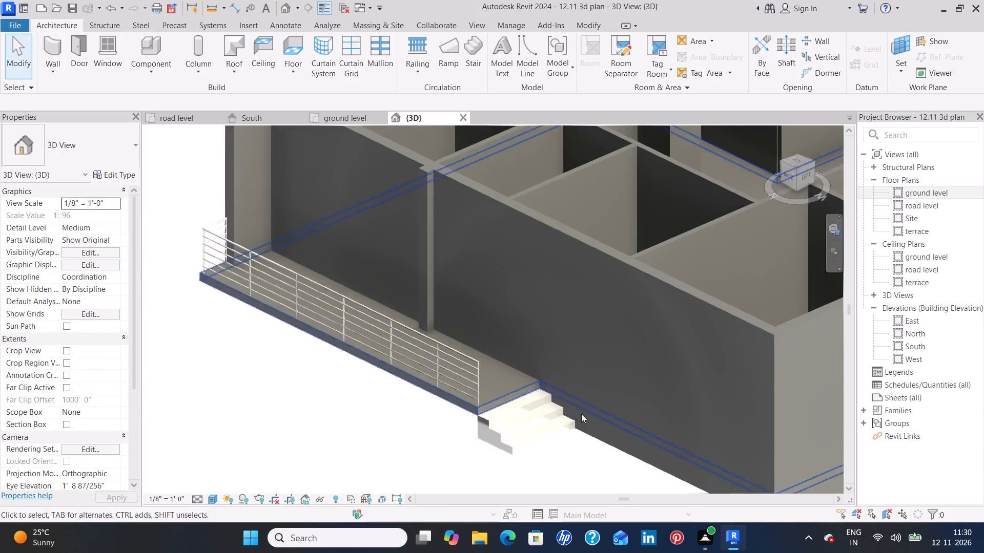
{"action": "scroll", "coordinate": [581, 414], "scroll_direction": "down", "scroll_amount": 2}
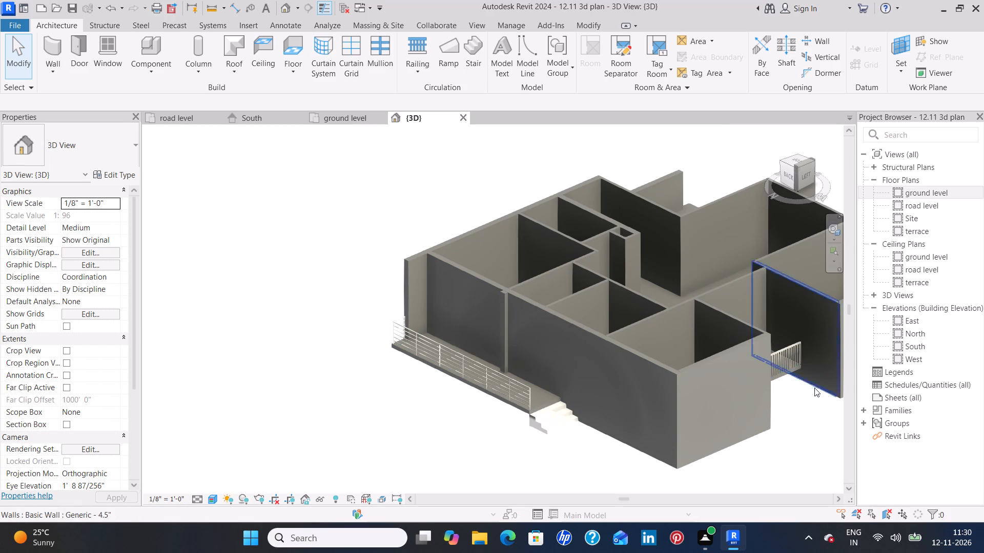
{"action": "middle_click_drag", "start_coordinate": [790, 410], "coordinate": [516, 428]}
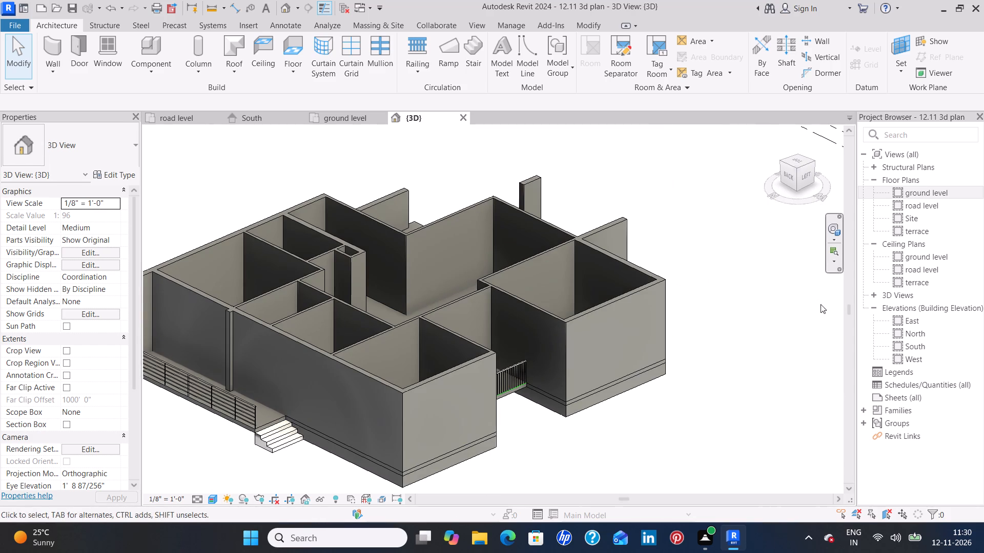
{"action": "middle_click_drag", "start_coordinate": [830, 305], "coordinate": [710, 372], "text": "shift"}
{"action": "middle_click_drag", "start_coordinate": [712, 398], "coordinate": [692, 207]}
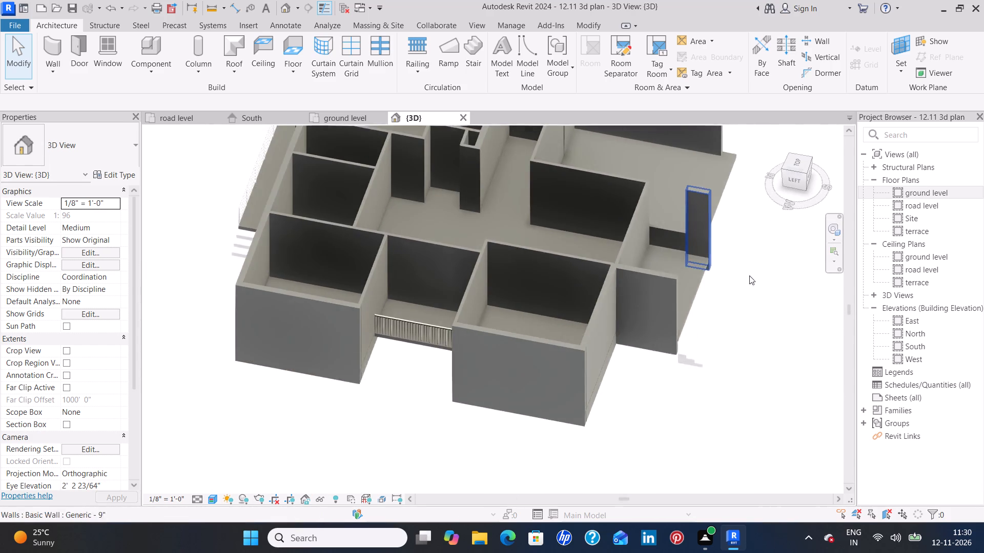
{"action": "middle_click_drag", "start_coordinate": [794, 300], "coordinate": [727, 373], "text": "shift"}
{"action": "middle_click_drag", "start_coordinate": [642, 395], "coordinate": [627, 194]}
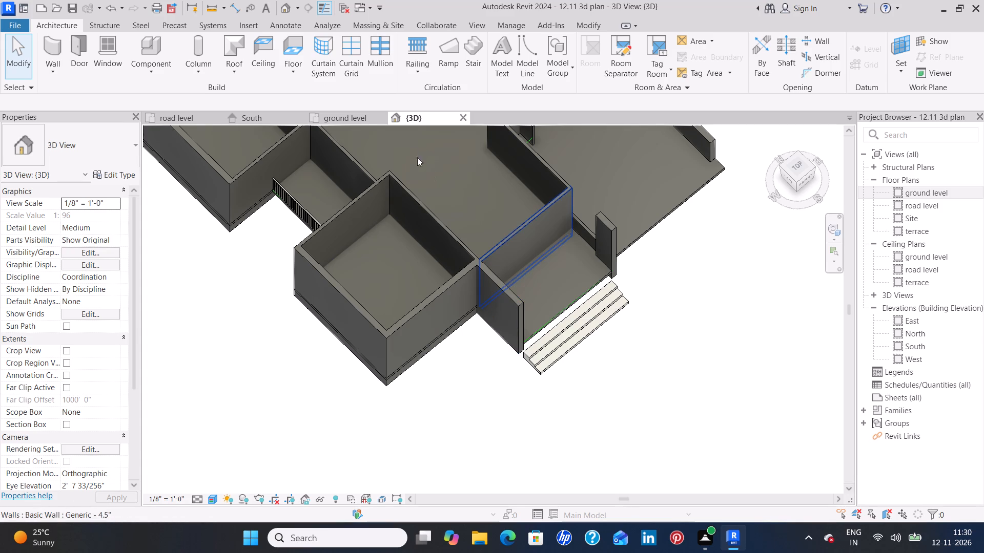
Shorten the Generic - 9" wall along the front terrace's west edge to about 2' 9 1/4", keeping its south end in place.
{"action": "left_click", "coordinate": [363, 118]}
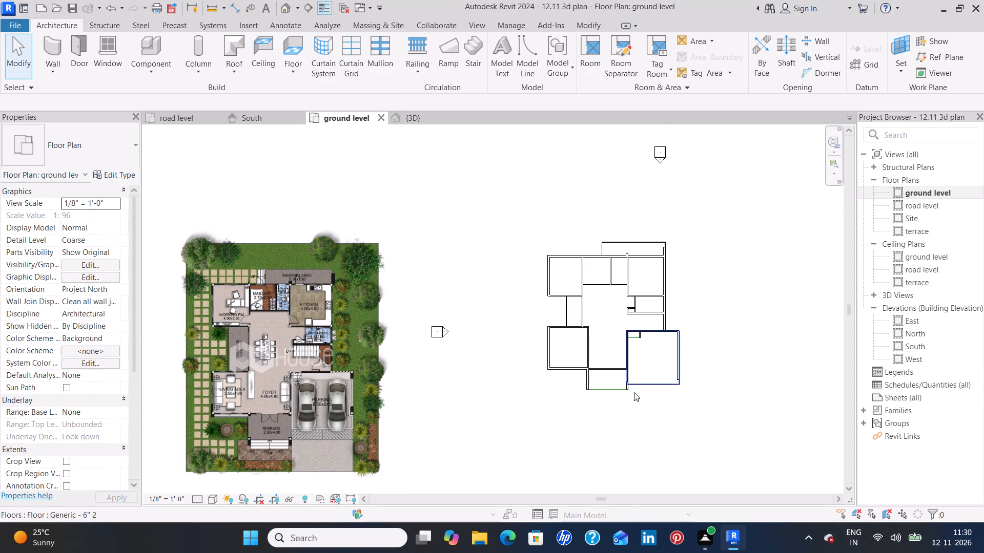
{"action": "scroll", "coordinate": [575, 379], "scroll_direction": "up", "scroll_amount": 13}
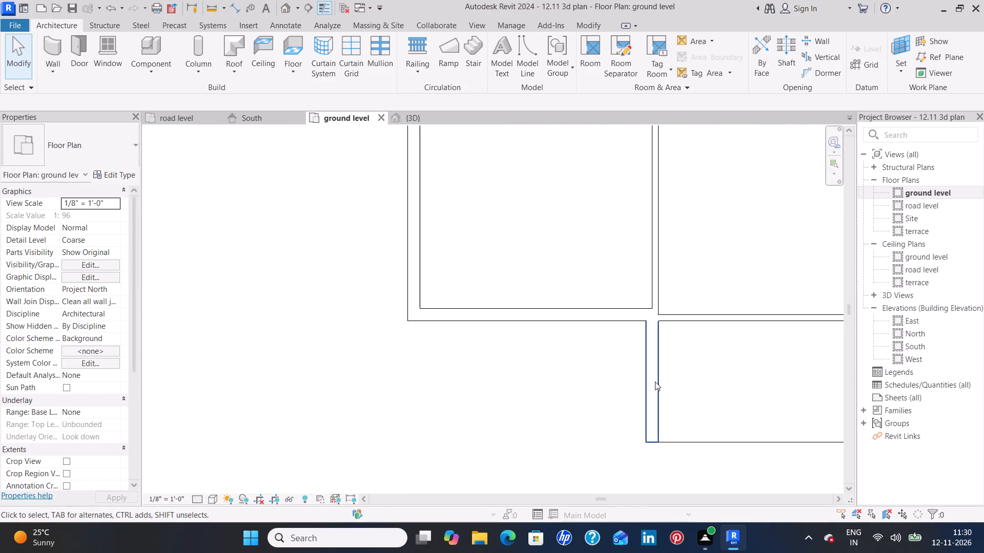
{"action": "left_click", "coordinate": [654, 381]}
{"action": "middle_click_drag", "start_coordinate": [683, 351], "coordinate": [655, 271]}
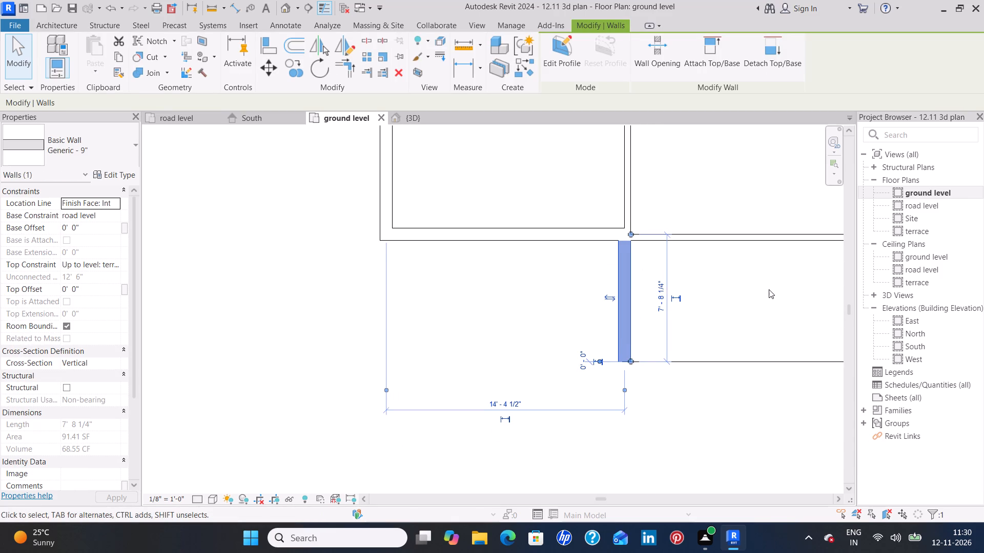
{"action": "middle_click_drag", "start_coordinate": [714, 294], "coordinate": [561, 314]}
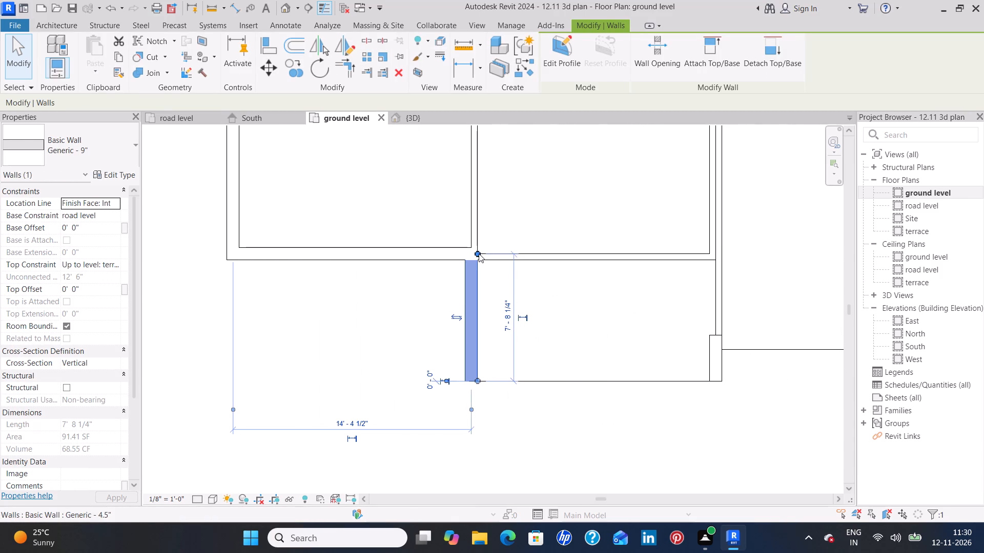
{"action": "left_click_drag", "start_coordinate": [479, 253], "coordinate": [477, 336]}
{"action": "left_click", "coordinate": [655, 291]}
Nudge the short Generic - 9" wall stub at the front terrace east by about 4 1/2", centring it on the terrace's west floor edge.
{"action": "scroll", "coordinate": [594, 326], "scroll_direction": "down", "scroll_amount": 2}
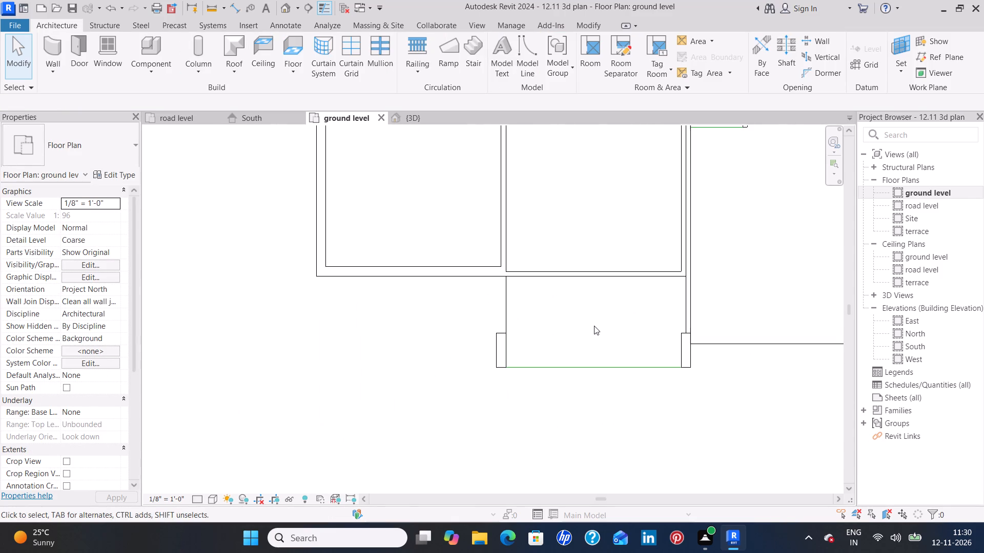
{"action": "scroll", "coordinate": [592, 327], "scroll_direction": "up", "scroll_amount": 3}
{"action": "middle_click_drag", "start_coordinate": [585, 324], "coordinate": [516, 356]}
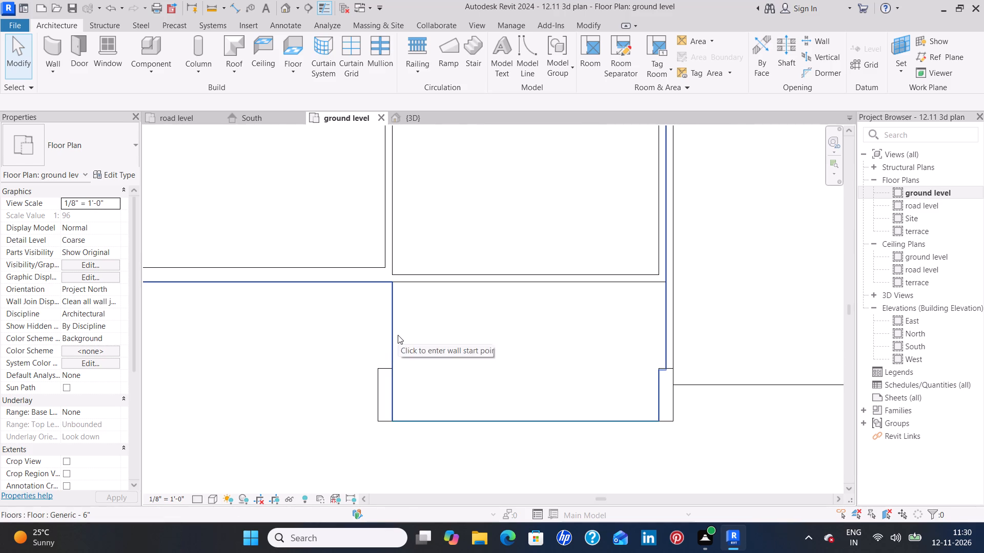
{"action": "left_click", "coordinate": [377, 368]}
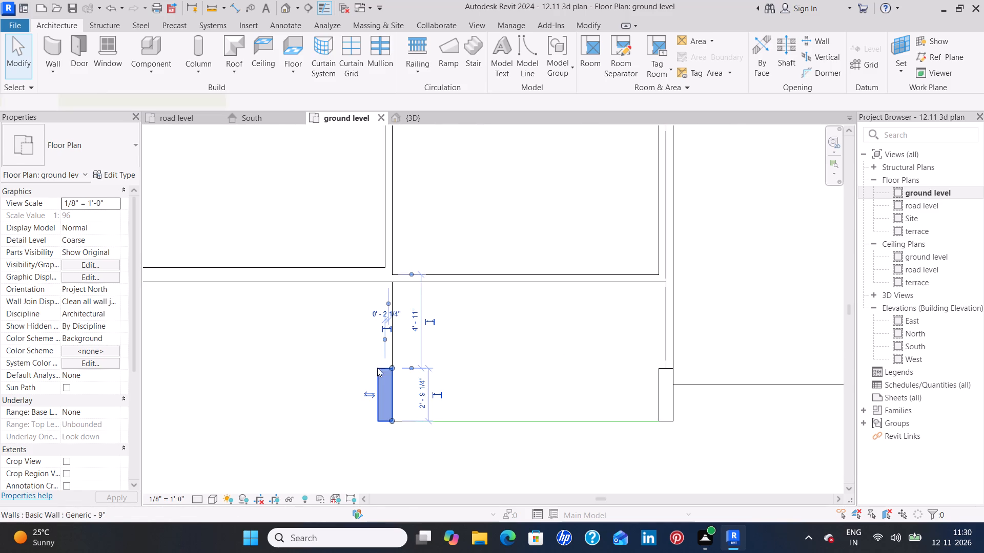
{"action": "scroll", "coordinate": [303, 356], "scroll_direction": "up", "scroll_amount": 4}
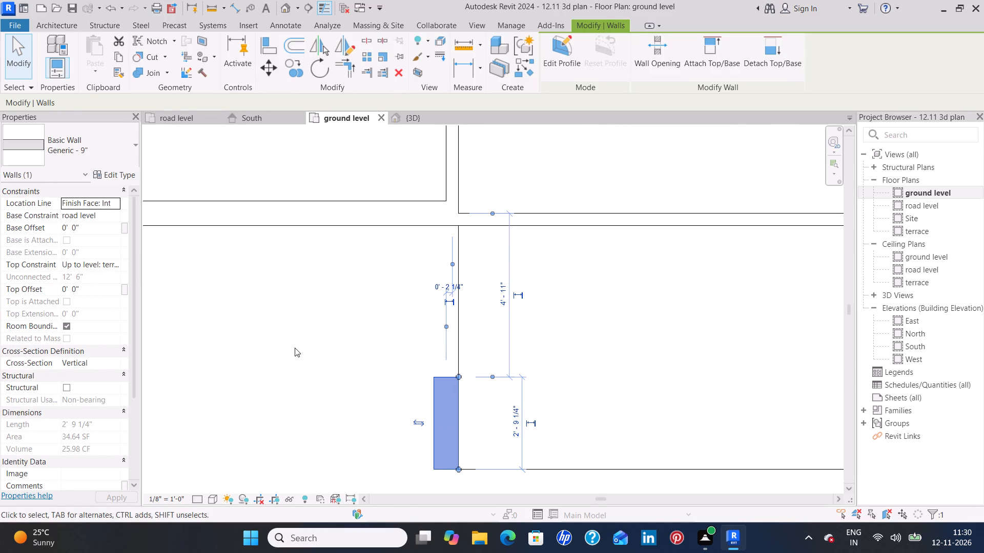
{"action": "key", "text": "Right"}
{"action": "key", "text": "Right"}
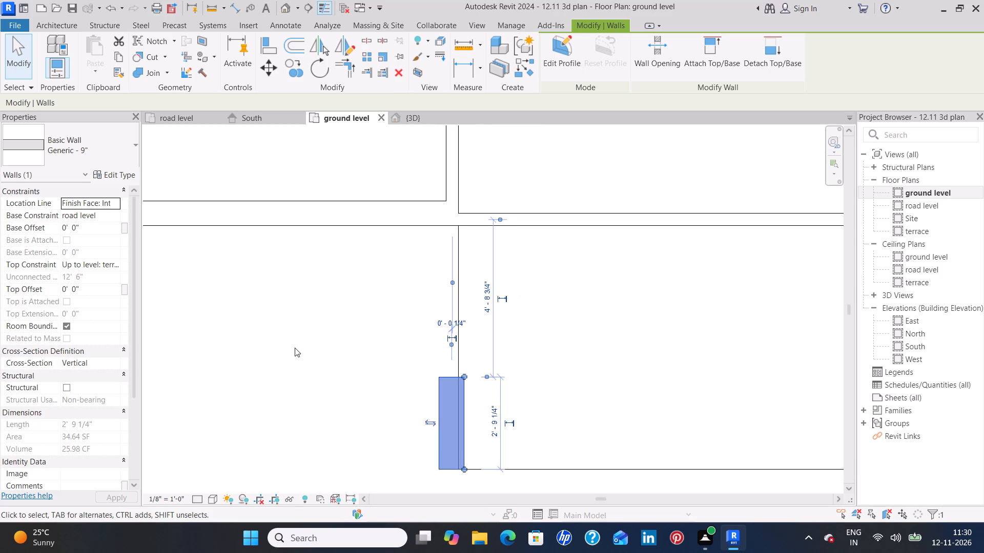
{"action": "key", "text": "Right"}
{"action": "key", "text": "Right"}
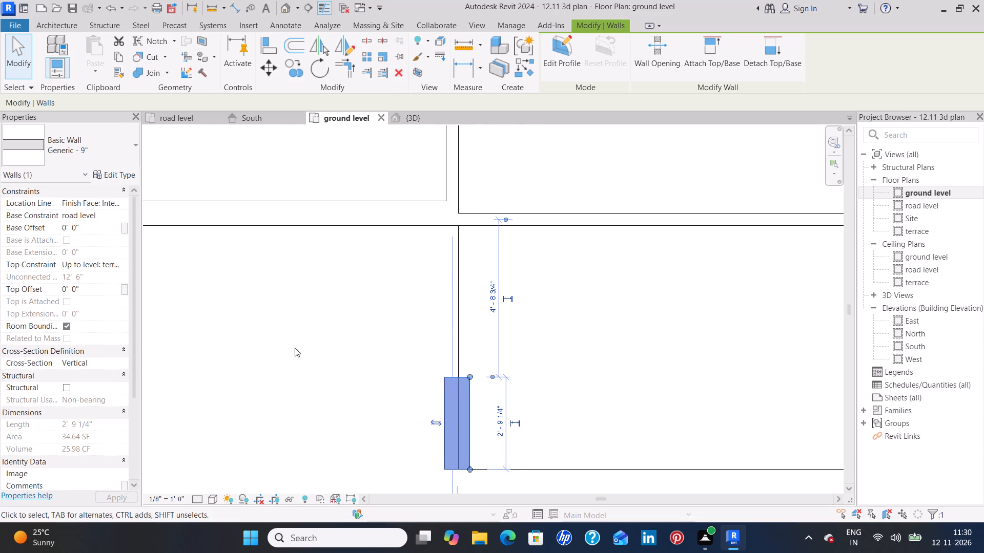
{"action": "key", "text": "Right"}
{"action": "key", "text": "Left"}
{"action": "key", "text": "Left"}
{"action": "scroll", "coordinate": [707, 322], "scroll_direction": "down", "scroll_amount": 5}
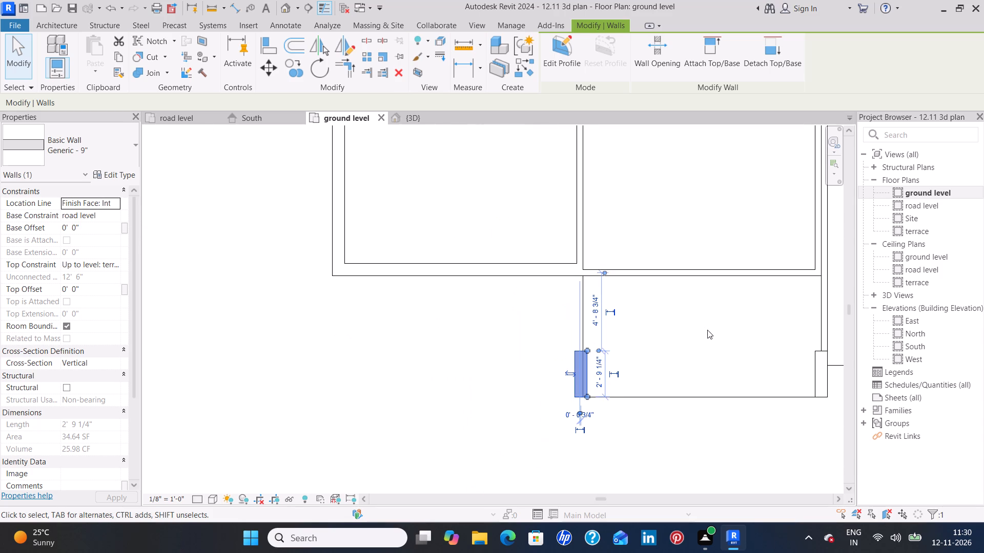
{"action": "middle_click_drag", "start_coordinate": [707, 329], "coordinate": [594, 326]}
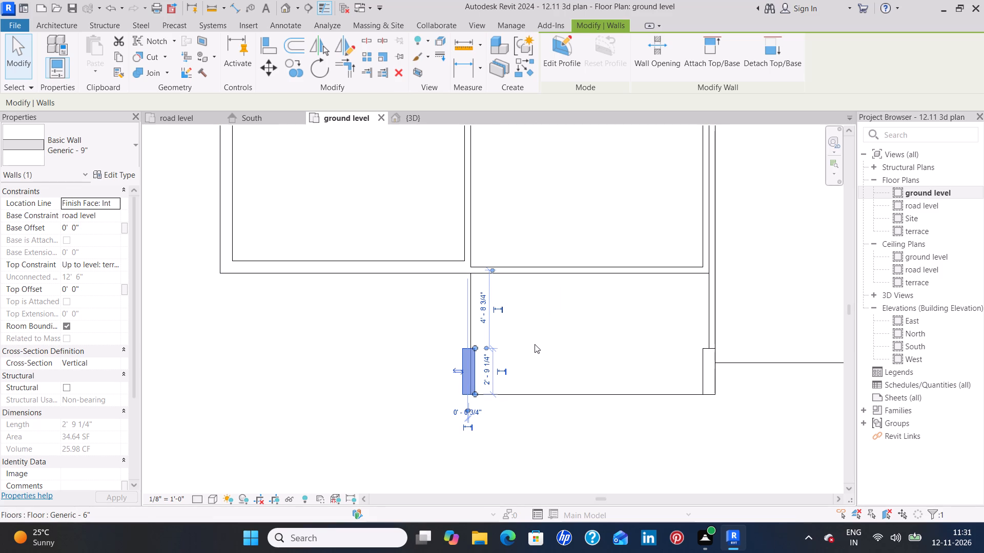
{"action": "scroll", "coordinate": [473, 363], "scroll_direction": "up", "scroll_amount": 3}
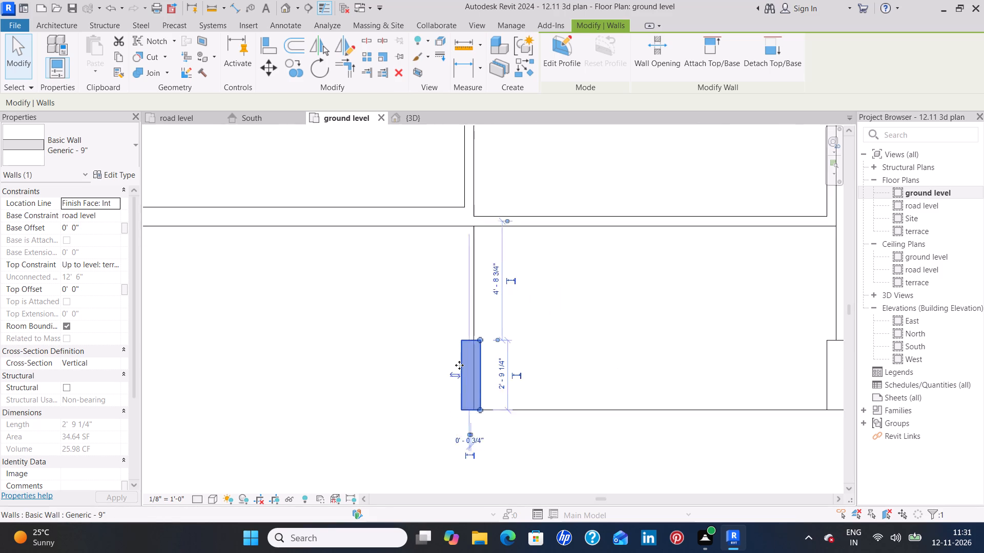
{"action": "scroll", "coordinate": [459, 365], "scroll_direction": "up", "scroll_amount": 6}
{"action": "key", "text": "Right"}
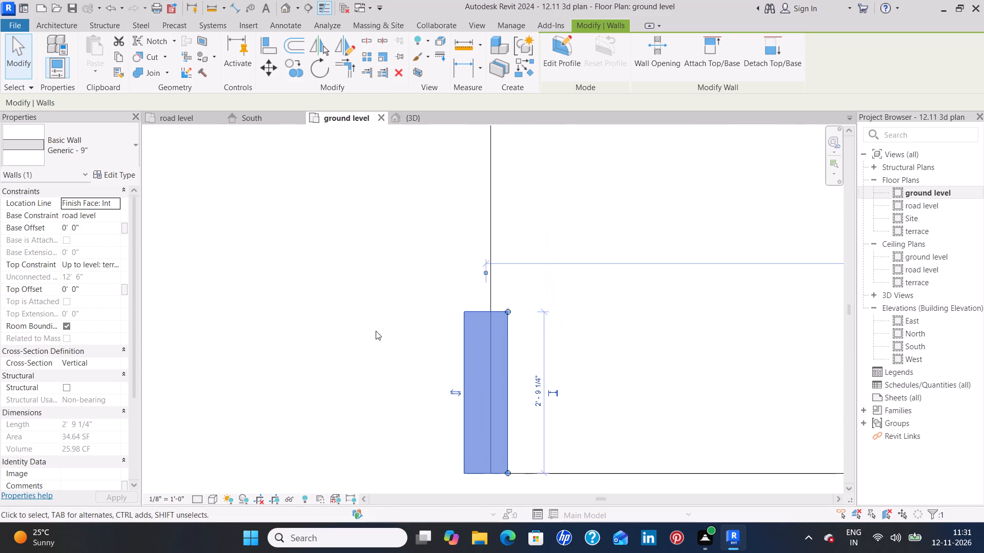
{"action": "key", "text": "Right"}
{"action": "key", "text": "Right"}
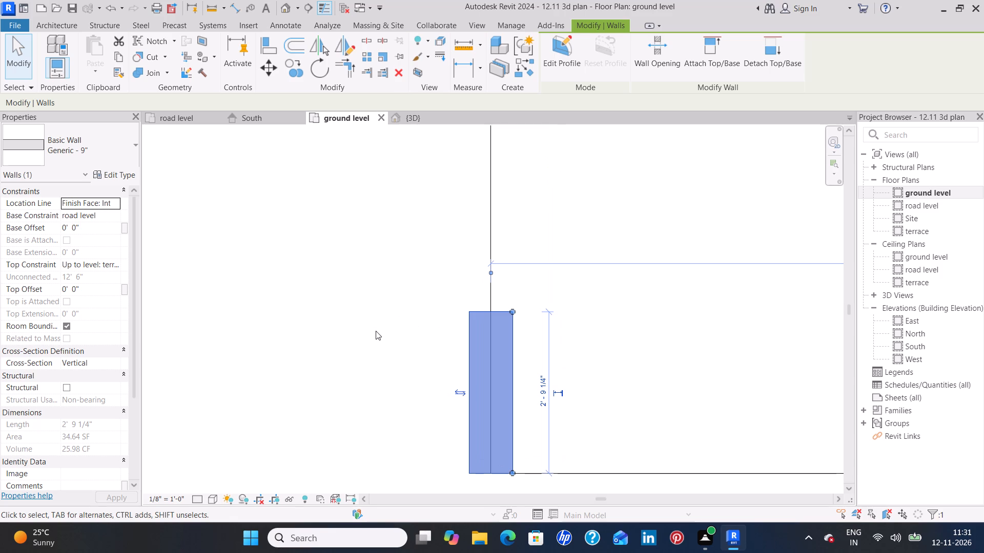
{"action": "left_click", "coordinate": [382, 329]}
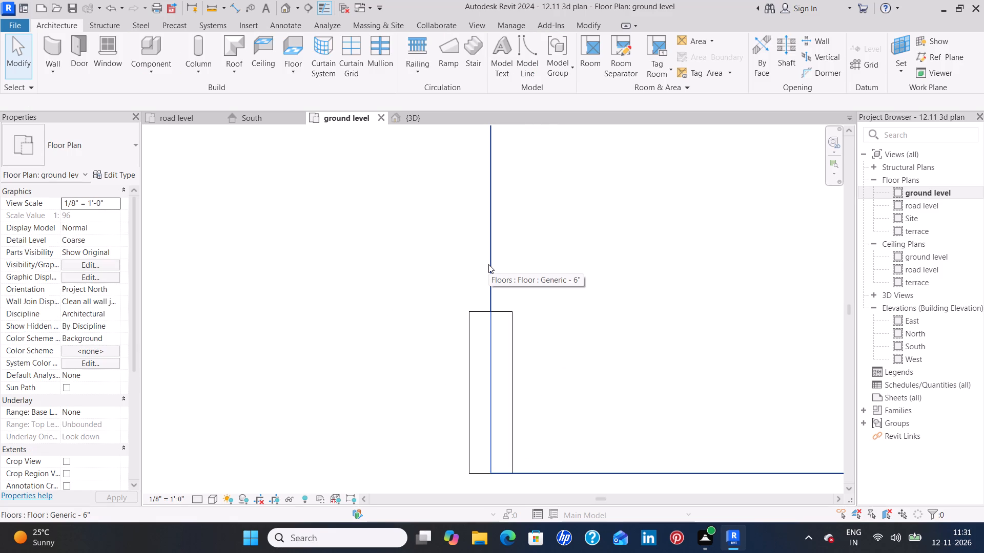
Open the ground level Generic - 6" floor boundary for editing and delete the front terrace's west and south boundary lines.
{"action": "left_click", "coordinate": [488, 264]}
{"action": "left_click", "coordinate": [566, 68]}
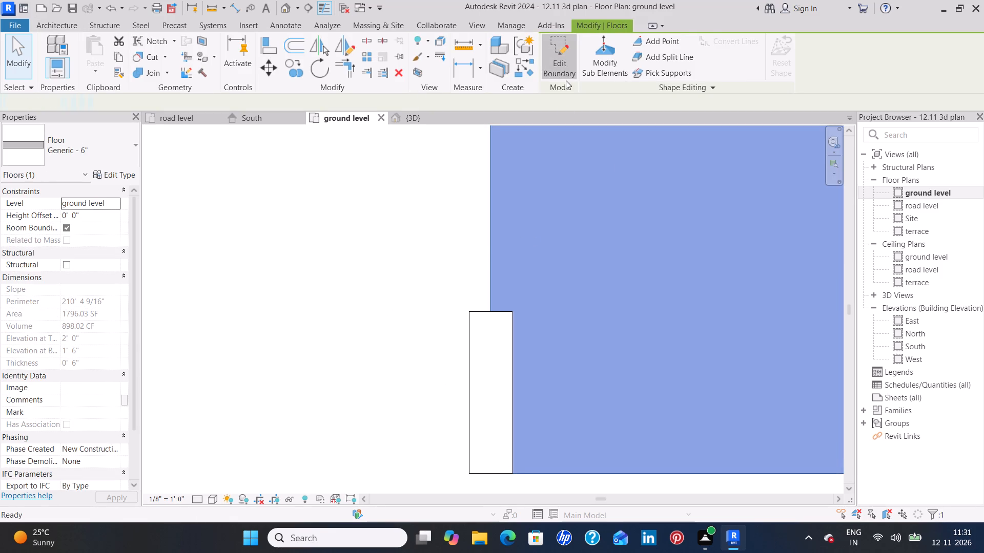
{"action": "left_click", "coordinate": [487, 458]}
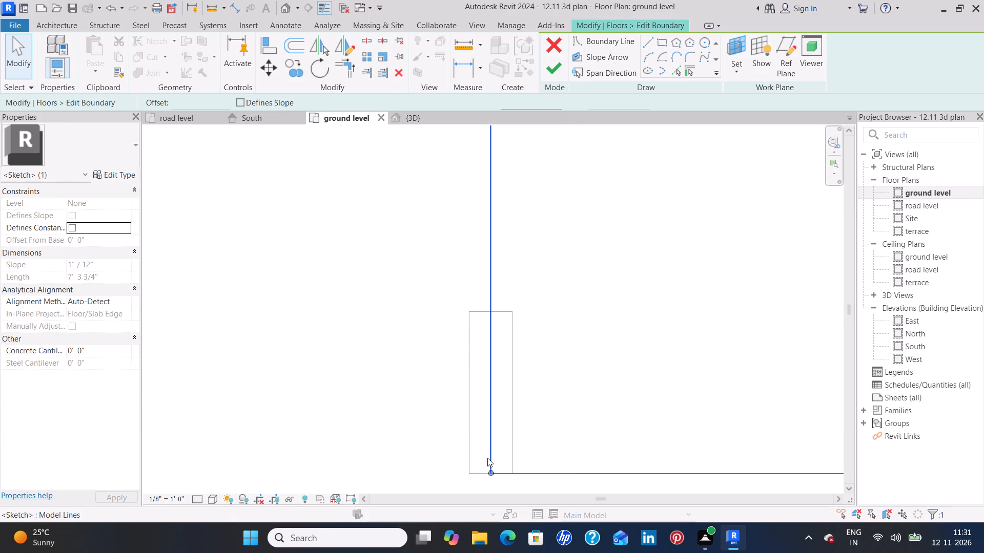
{"action": "scroll", "coordinate": [616, 390], "scroll_direction": "down", "scroll_amount": 3}
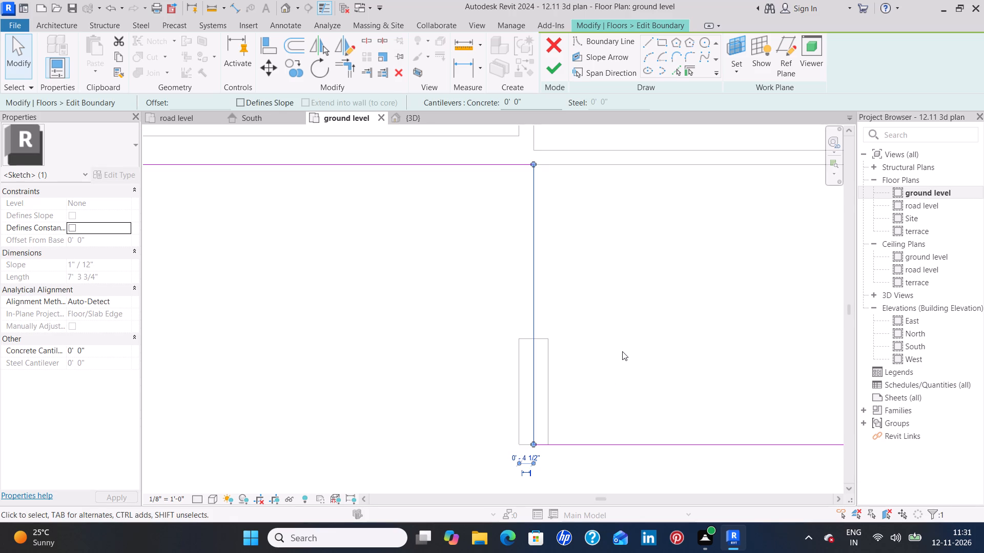
{"action": "key", "text": "Delete"}
{"action": "left_click", "coordinate": [578, 443]}
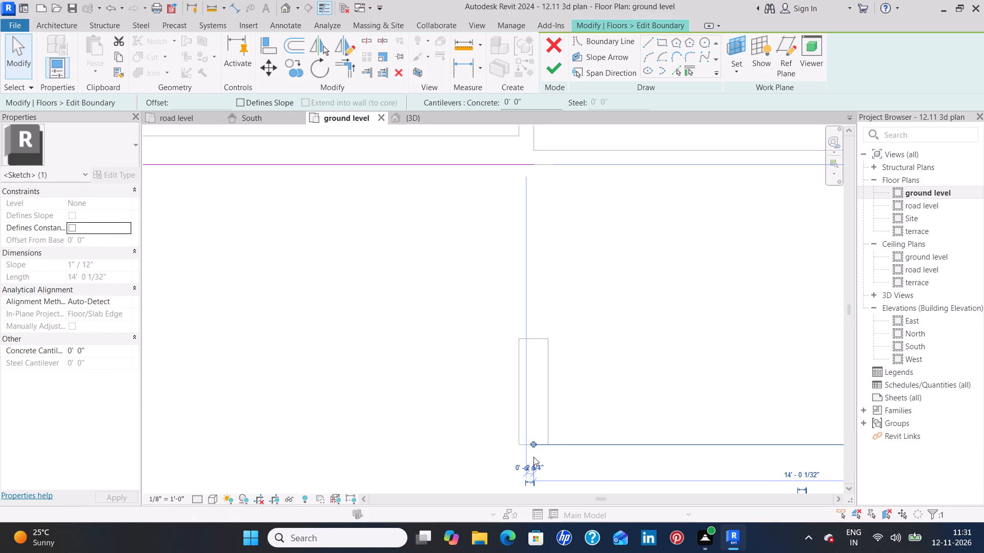
{"action": "left_click_drag", "start_coordinate": [531, 444], "coordinate": [544, 445]}
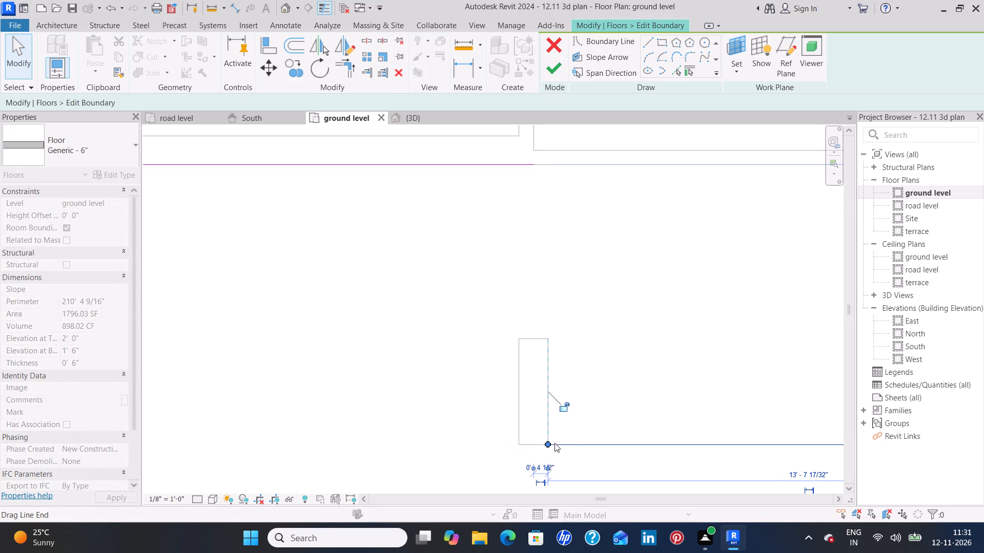
{"action": "key", "text": "Delete"}
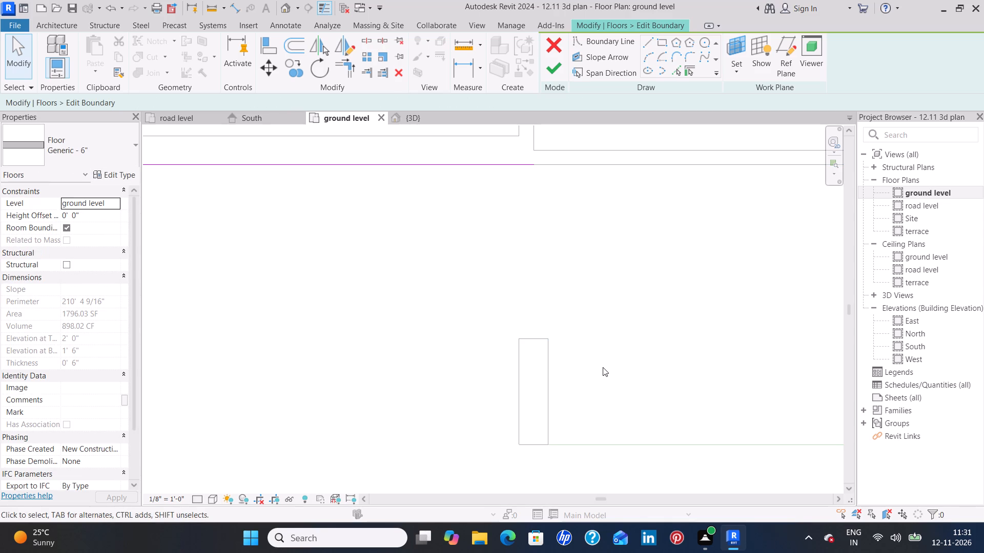
Draw floor boundary lines up the west stub's east face, 4 1/2" west along its north end, and north to the house wall.
{"action": "left_click", "coordinate": [644, 41]}
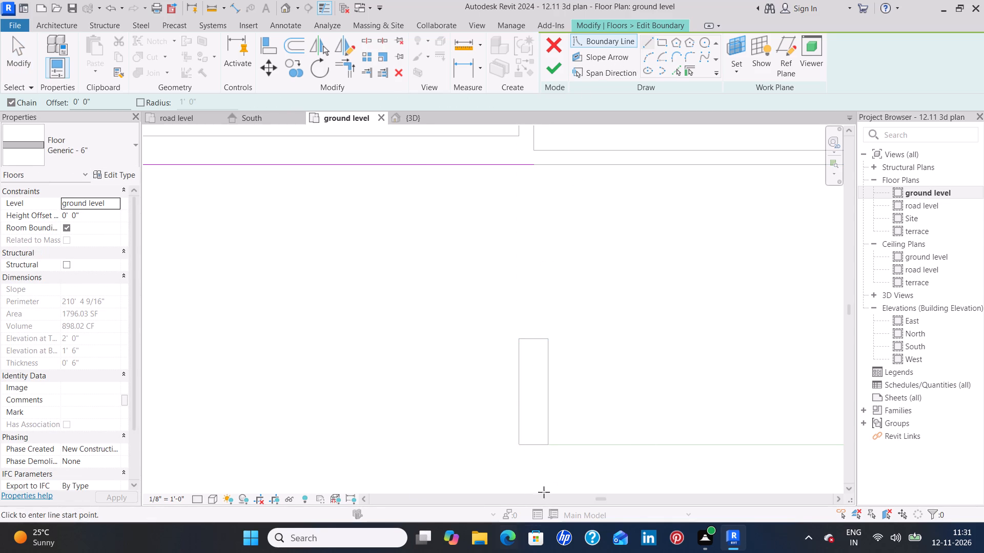
{"action": "left_click", "coordinate": [547, 445]}
{"action": "left_click", "coordinate": [549, 341]}
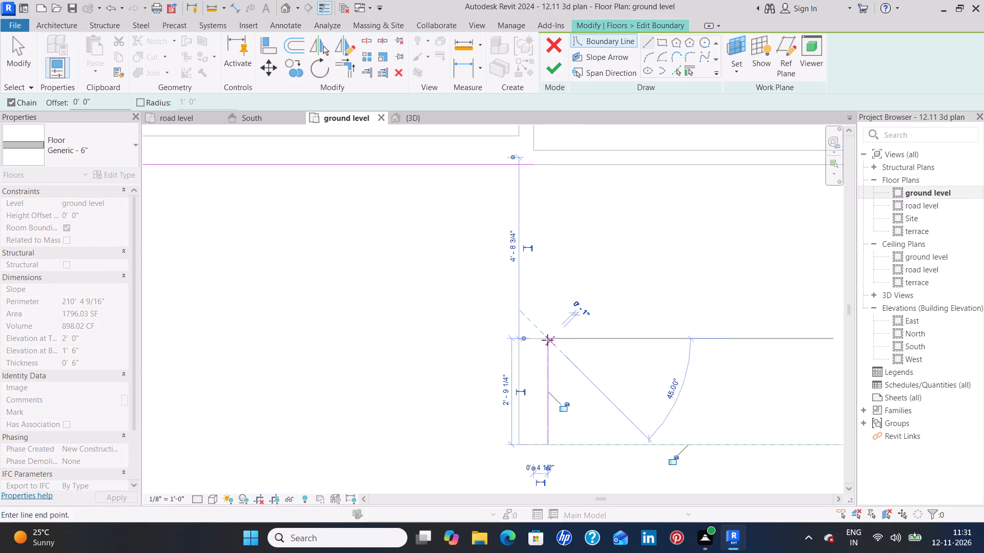
{"action": "left_click", "coordinate": [536, 339]}
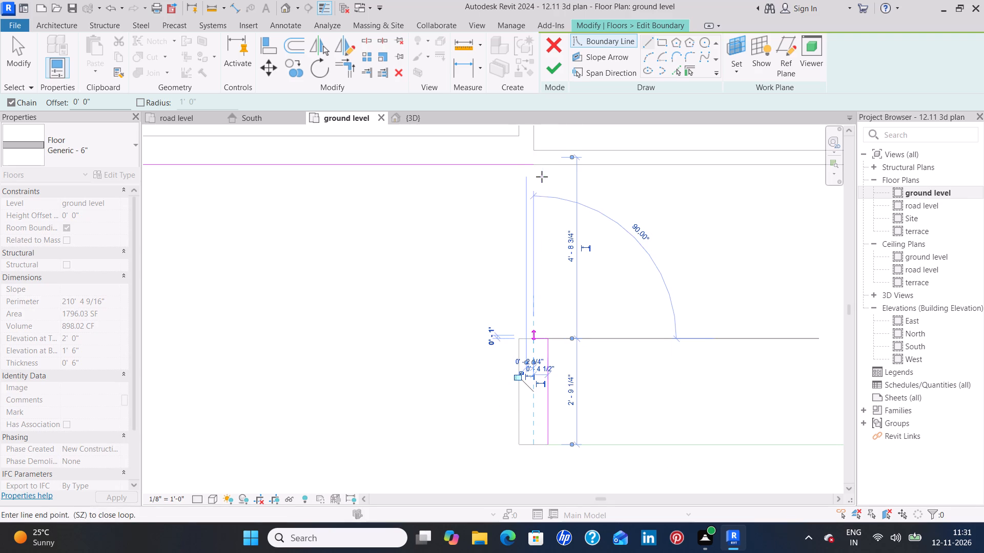
{"action": "left_click", "coordinate": [534, 165]}
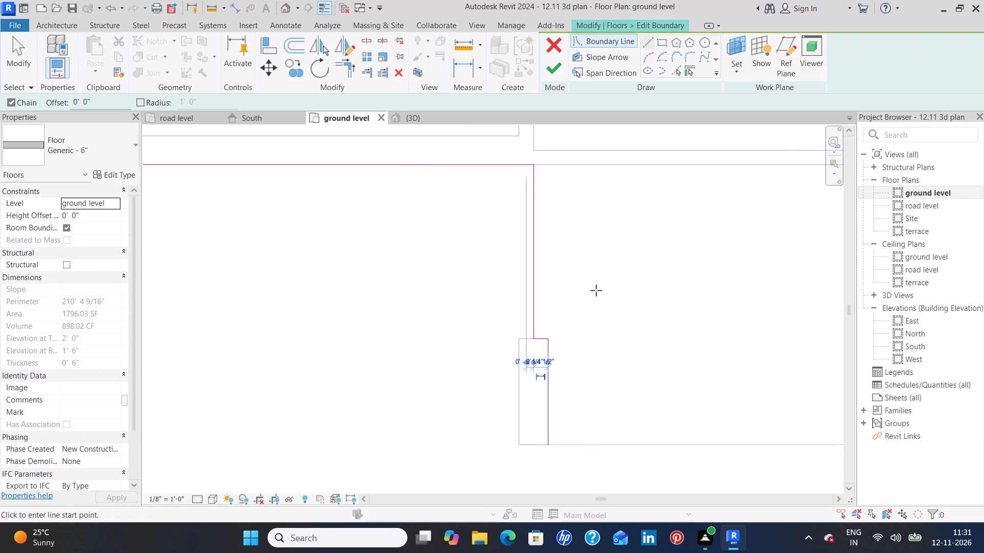
{"action": "key", "text": "Escape"}
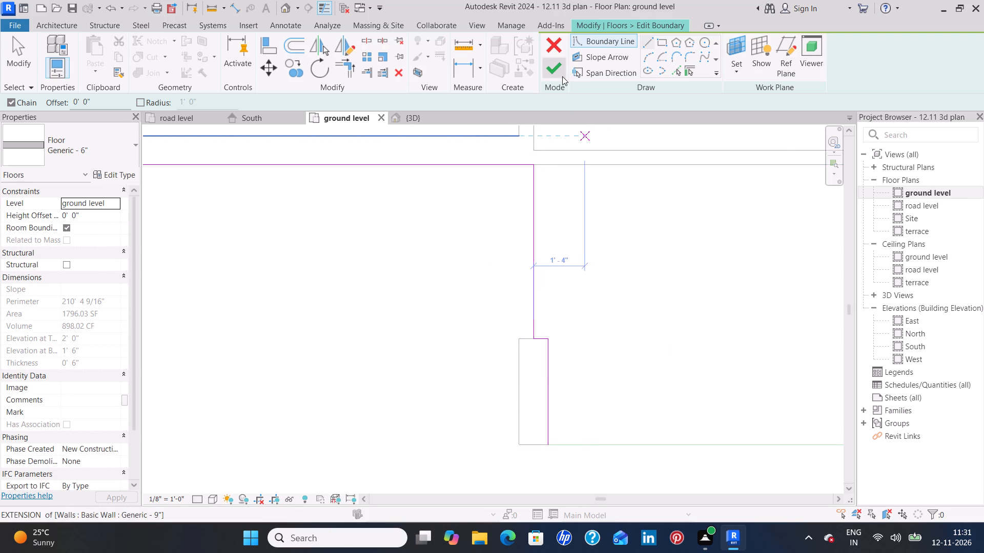
{"action": "left_click", "coordinate": [557, 73]}
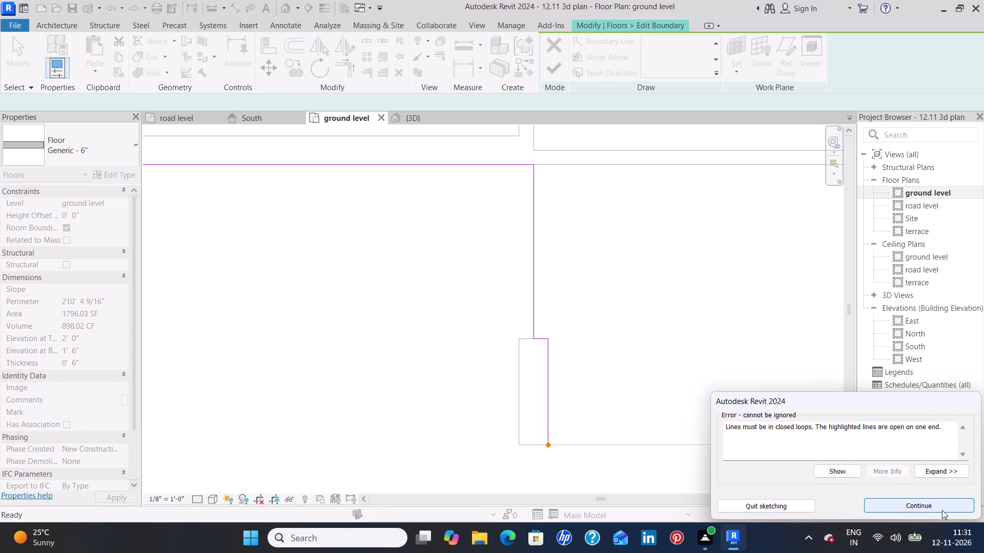
{"action": "left_click", "coordinate": [942, 510]}
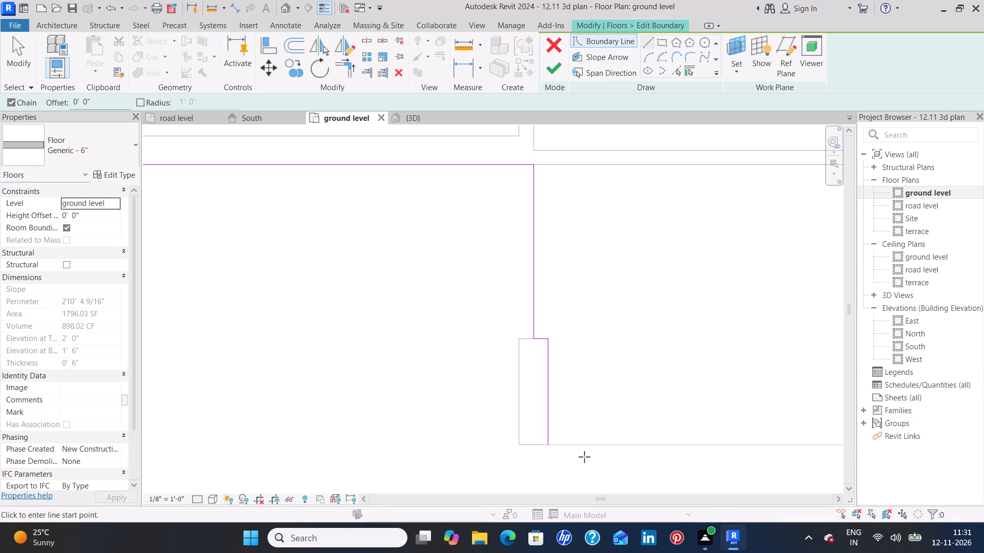
Close the floor boundary with a south line of about 13' 7 17/32" between the two front wall stubs and finish the floor edit.
{"action": "middle_click_drag", "start_coordinate": [679, 402], "coordinate": [632, 403]}
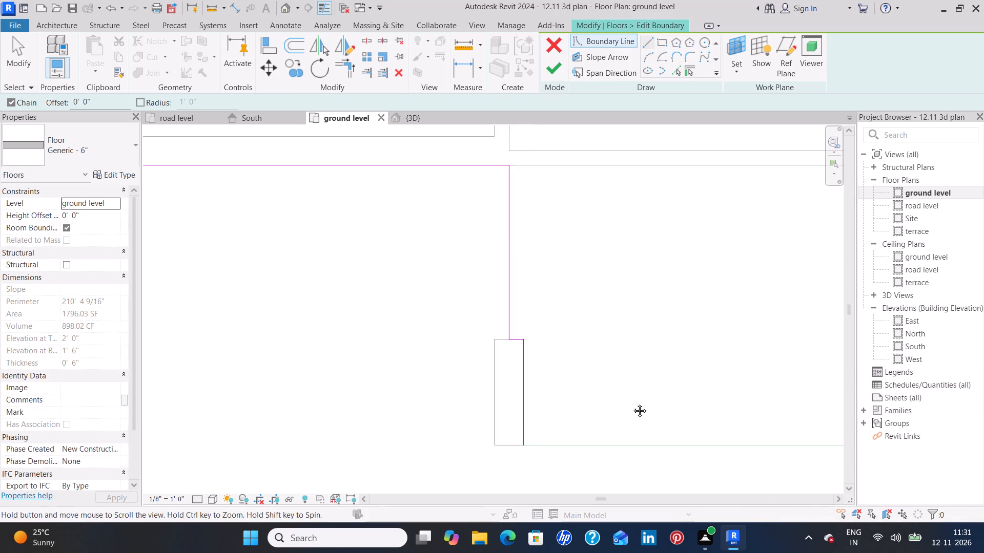
{"action": "middle_click_drag", "start_coordinate": [632, 403], "coordinate": [520, 392]}
{"action": "scroll", "coordinate": [516, 390], "scroll_direction": "down", "scroll_amount": 5}
{"action": "middle_click_drag", "start_coordinate": [579, 365], "coordinate": [499, 320]}
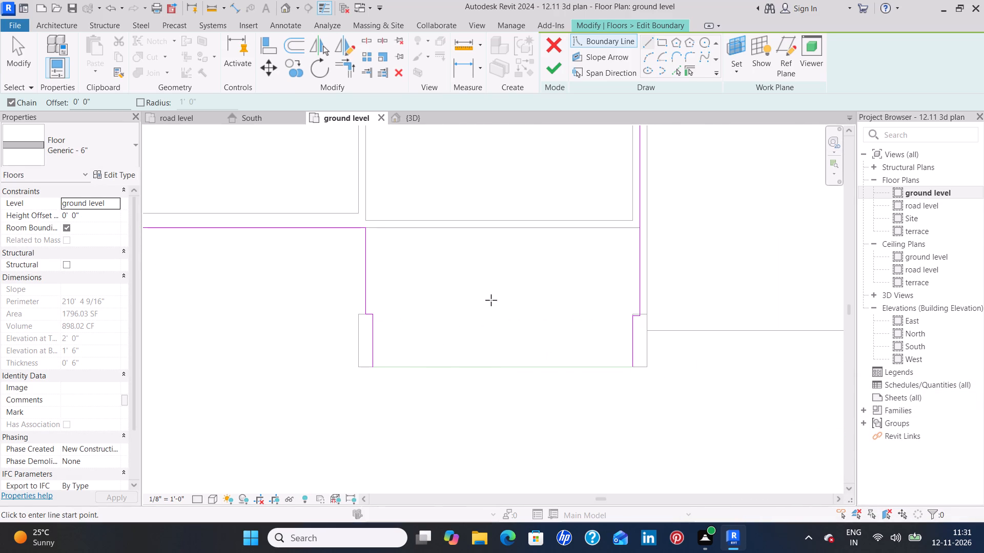
{"action": "left_click", "coordinate": [373, 368]}
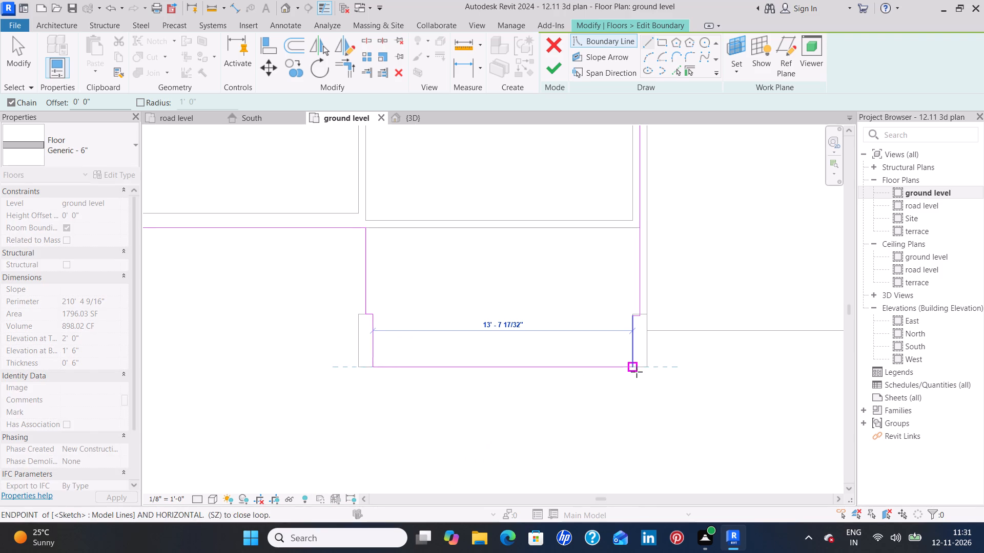
{"action": "left_click", "coordinate": [634, 369]}
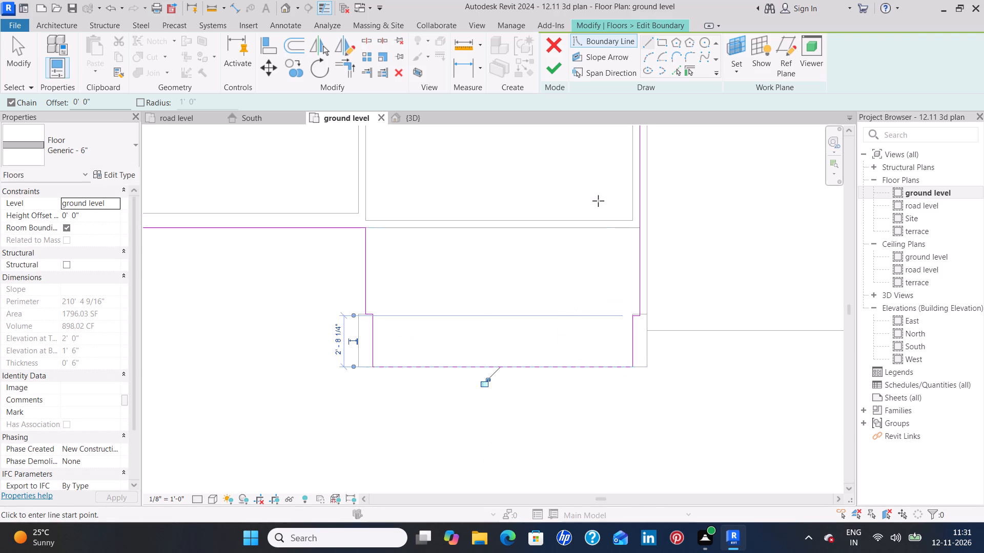
{"action": "left_click", "coordinate": [550, 73]}
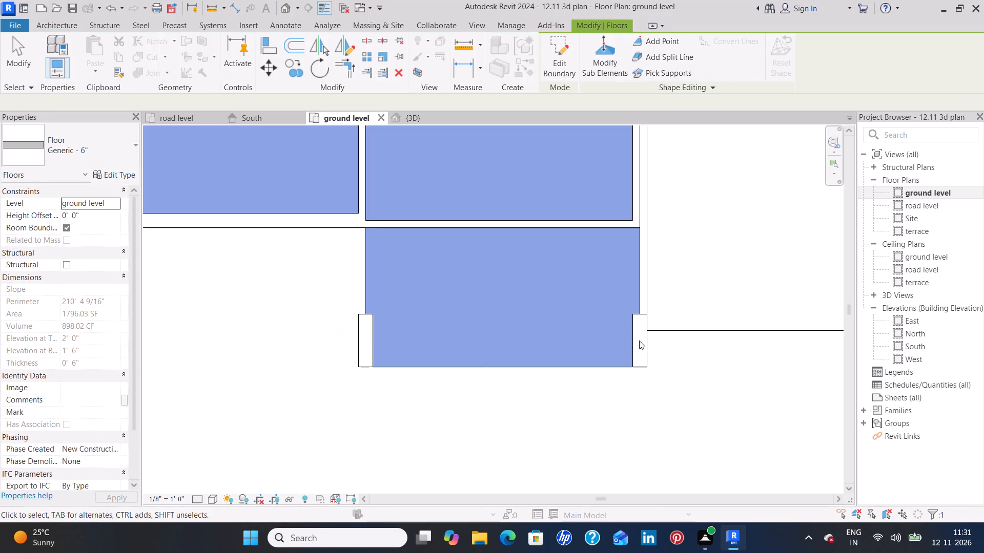
{"action": "left_click", "coordinate": [658, 415]}
Add a Glass Panel - Bottom Fill railing along the front terrace's west edge, from the west stub's north end straight north to the house wall.
{"action": "scroll", "coordinate": [505, 313], "scroll_direction": "down", "scroll_amount": 5}
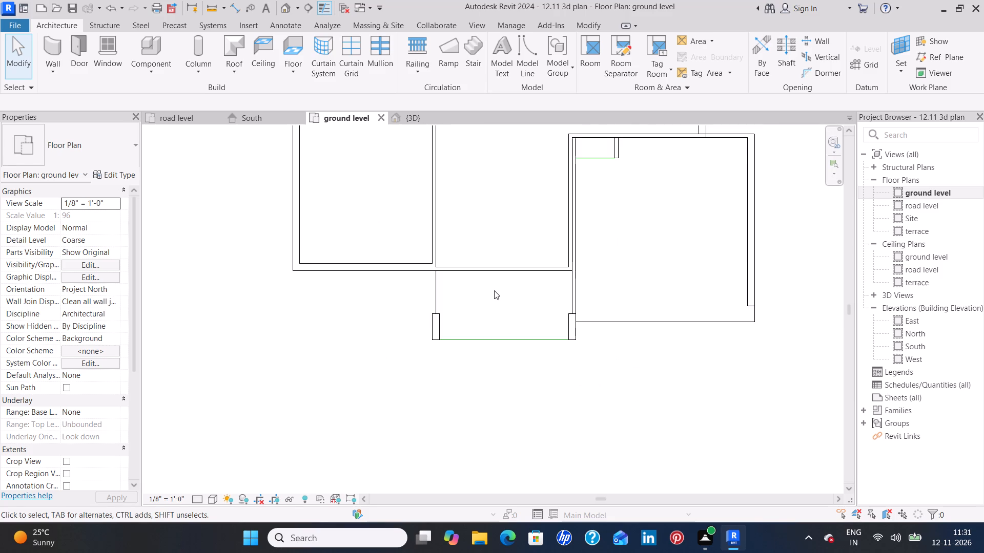
{"action": "middle_click_drag", "start_coordinate": [494, 290], "coordinate": [523, 373]}
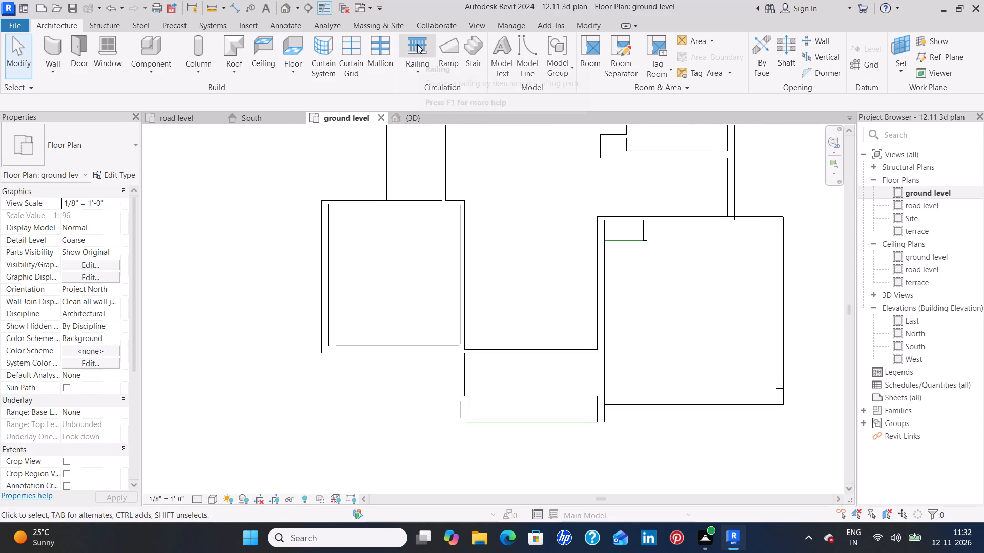
{"action": "left_click", "coordinate": [417, 44]}
{"action": "left_click", "coordinate": [124, 154]}
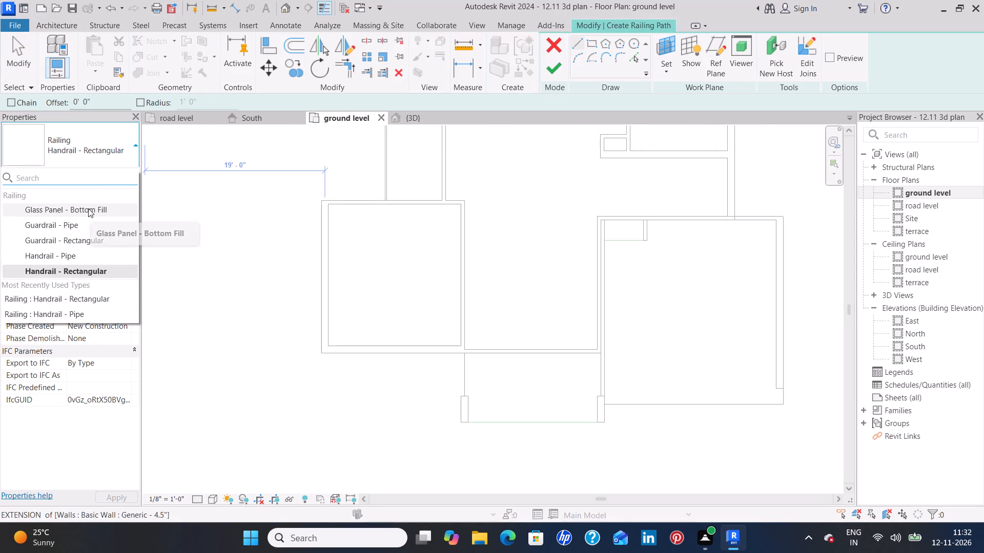
{"action": "left_click", "coordinate": [88, 208]}
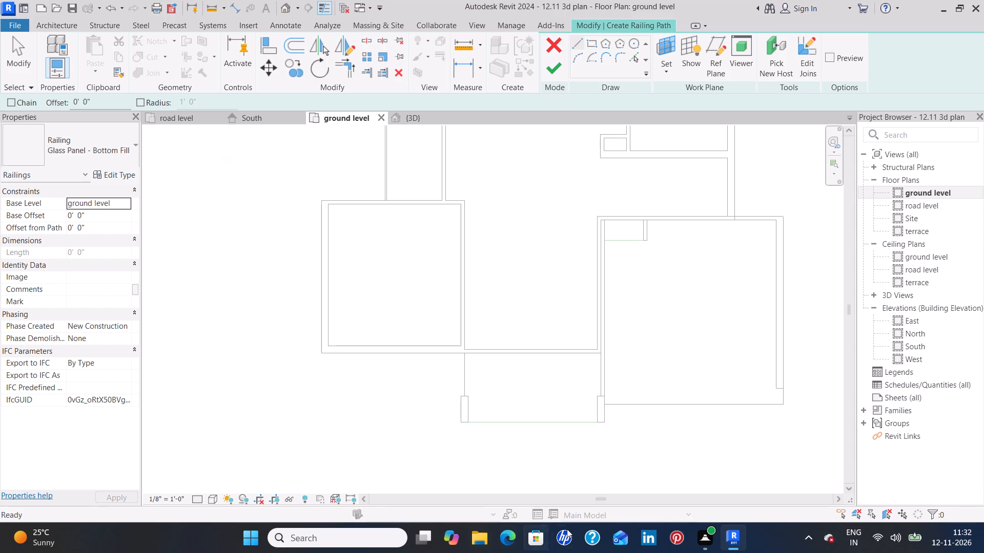
{"action": "scroll", "coordinate": [473, 394], "scroll_direction": "up", "scroll_amount": 18}
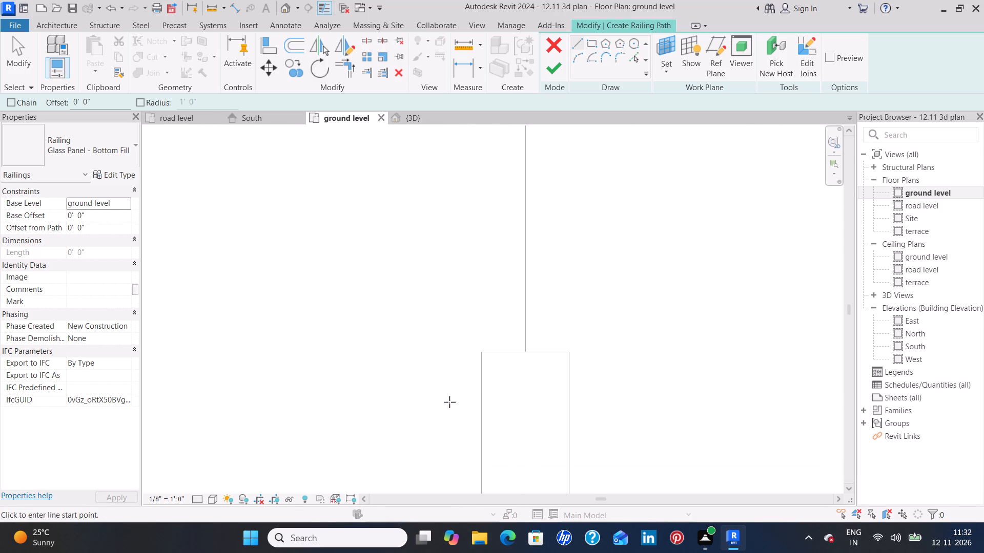
{"action": "scroll", "coordinate": [449, 402], "scroll_direction": "up", "scroll_amount": 1}
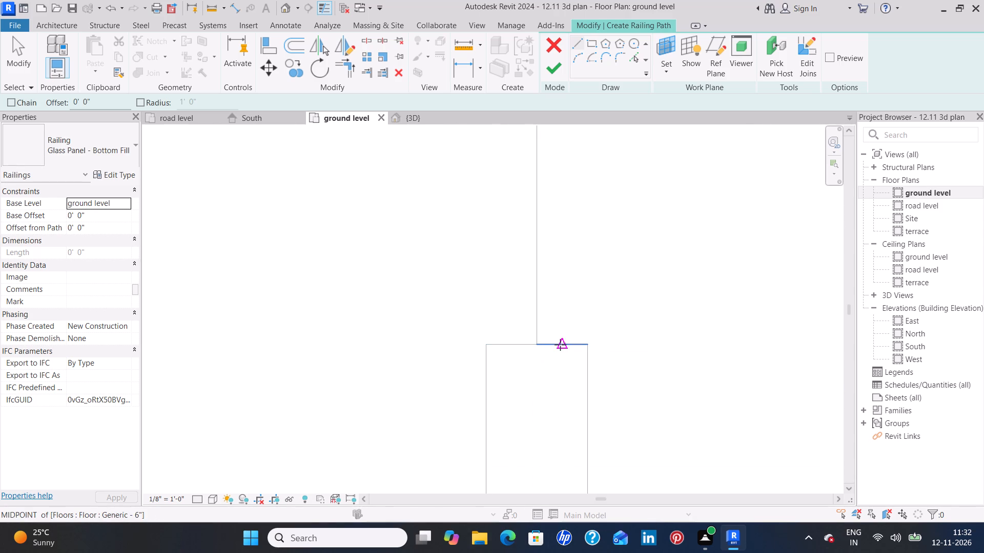
{"action": "left_click_drag", "start_coordinate": [564, 345], "coordinate": [564, 321]}
{"action": "middle_click_drag", "start_coordinate": [567, 171], "coordinate": [534, 337]}
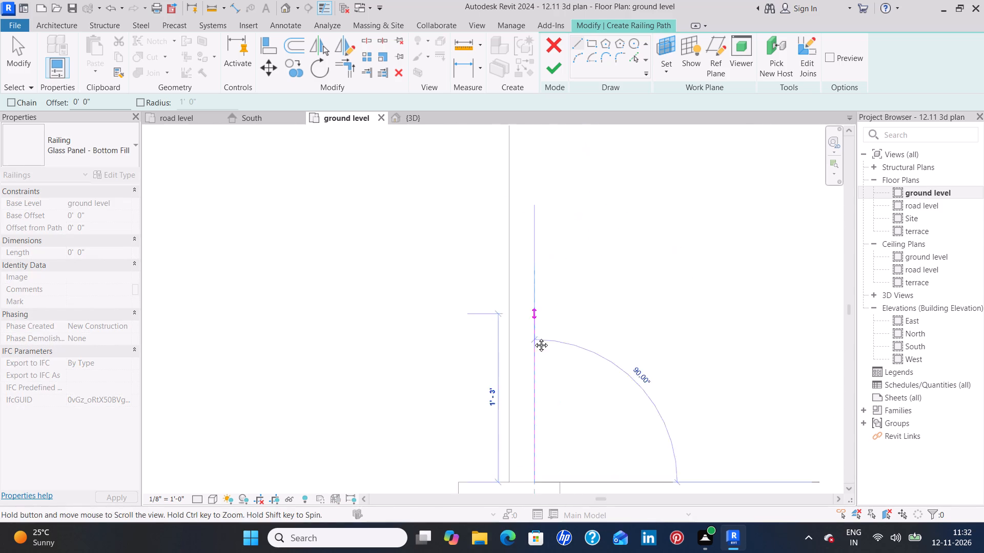
{"action": "middle_click_drag", "start_coordinate": [534, 337], "coordinate": [522, 405]}
{"action": "middle_click_drag", "start_coordinate": [526, 184], "coordinate": [491, 443]}
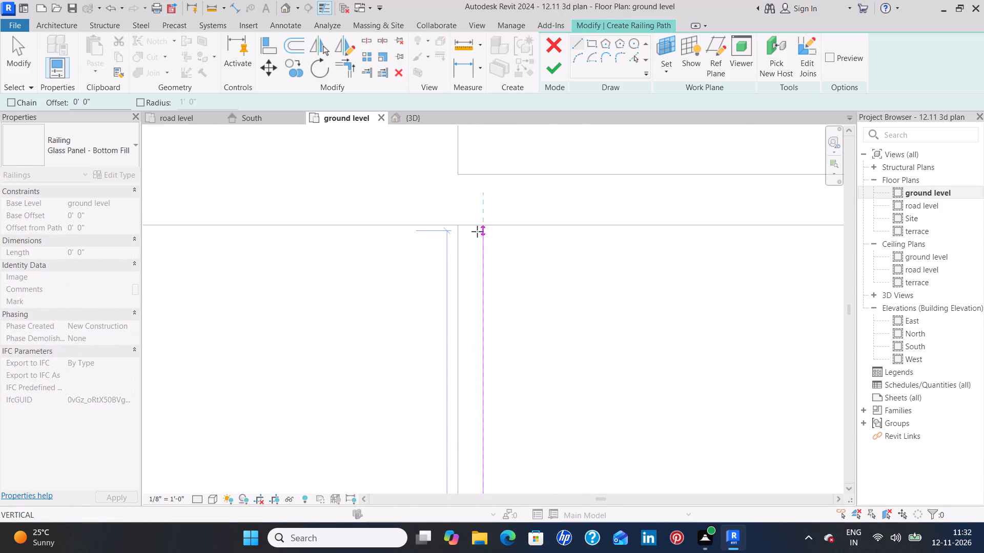
{"action": "left_click", "coordinate": [482, 225]}
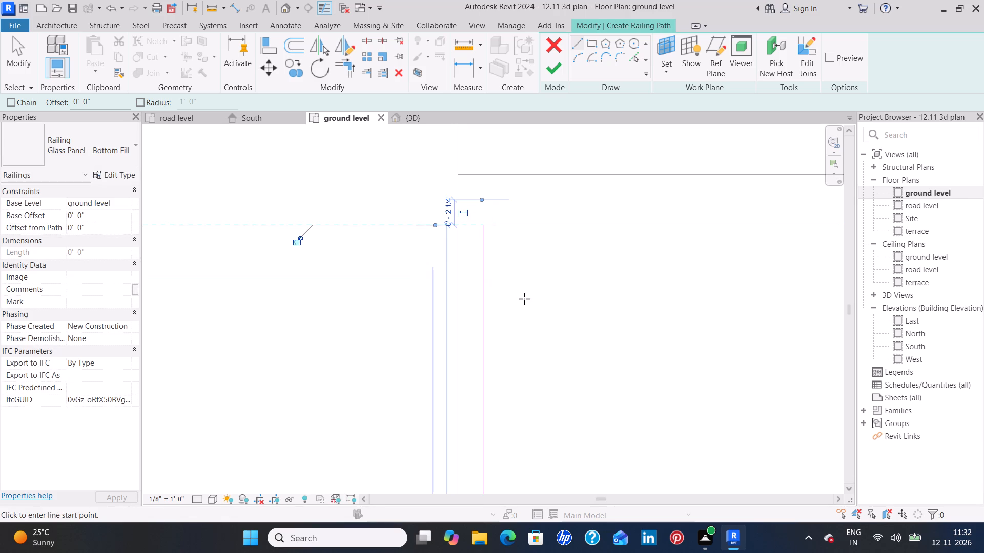
{"action": "left_click", "coordinate": [556, 67]}
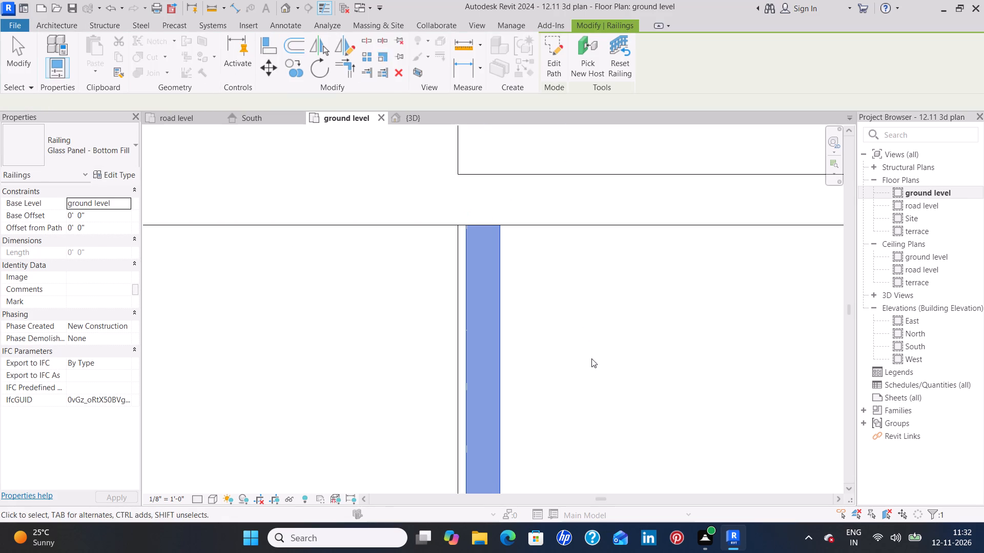
{"action": "left_click", "coordinate": [591, 358]}
Examine the new glass panel railing, the front terrace floor and the wall stubs in the 3D view.
{"action": "scroll", "coordinate": [594, 358], "scroll_direction": "down", "scroll_amount": 5}
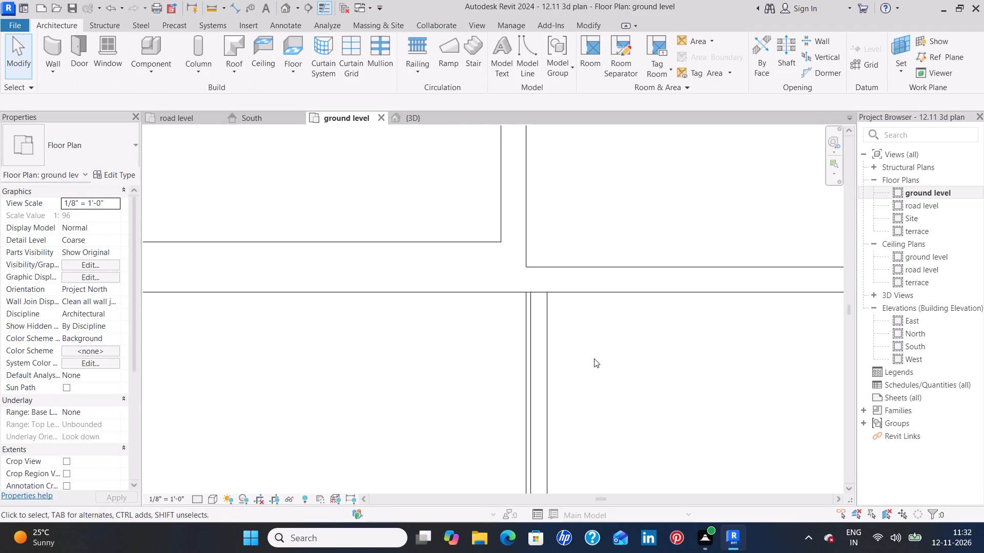
{"action": "scroll", "coordinate": [594, 358], "scroll_direction": "down", "scroll_amount": 5}
{"action": "middle_click_drag", "start_coordinate": [633, 403], "coordinate": [629, 358]}
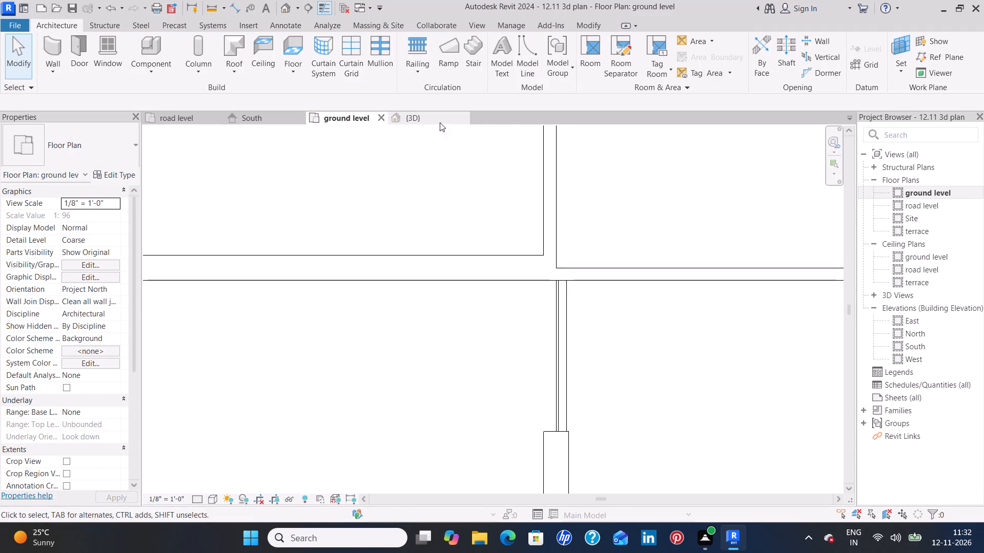
{"action": "left_click", "coordinate": [436, 118]}
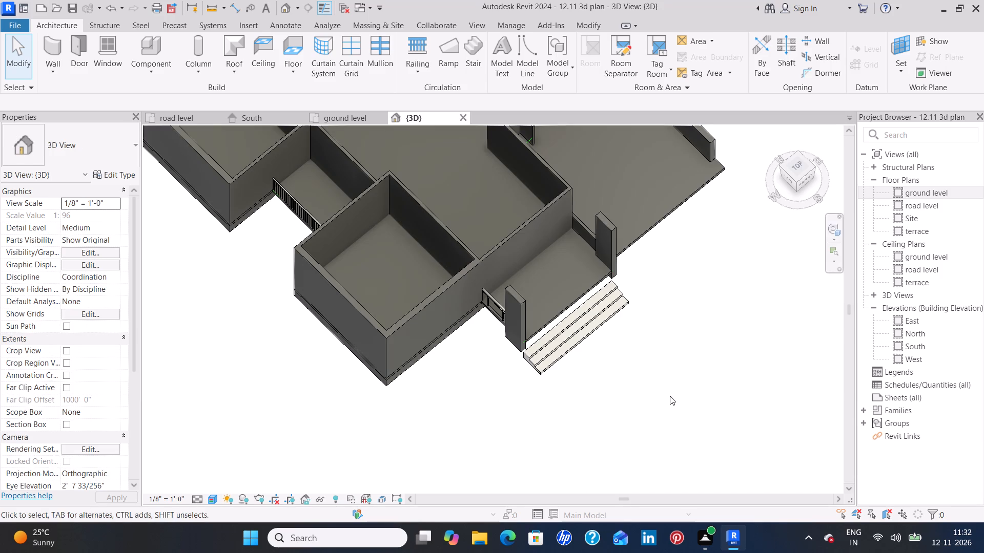
{"action": "middle_click_drag", "start_coordinate": [667, 397], "coordinate": [689, 309]}
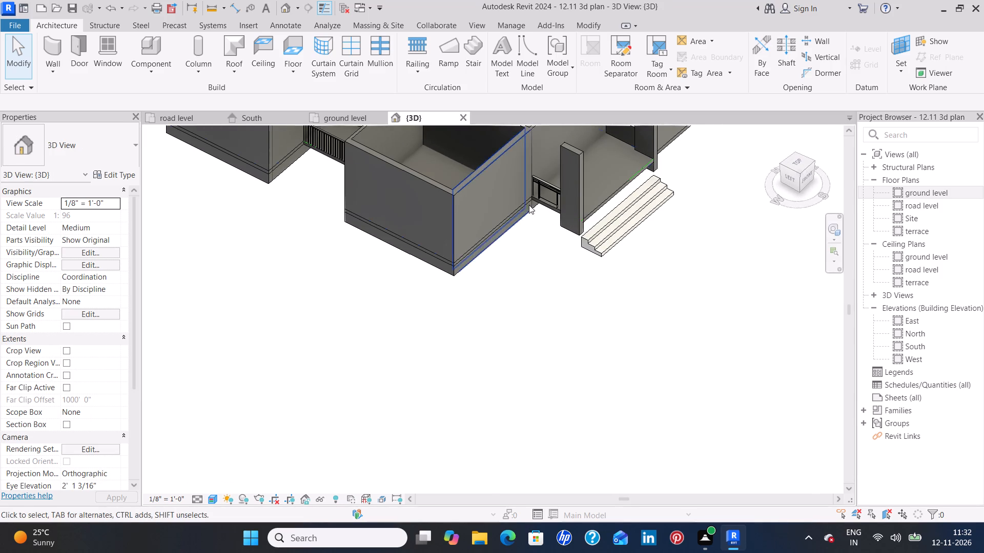
{"action": "scroll", "coordinate": [535, 203], "scroll_direction": "up", "scroll_amount": 9}
{"action": "middle_click_drag", "start_coordinate": [583, 430], "coordinate": [610, 324], "text": "shift"}
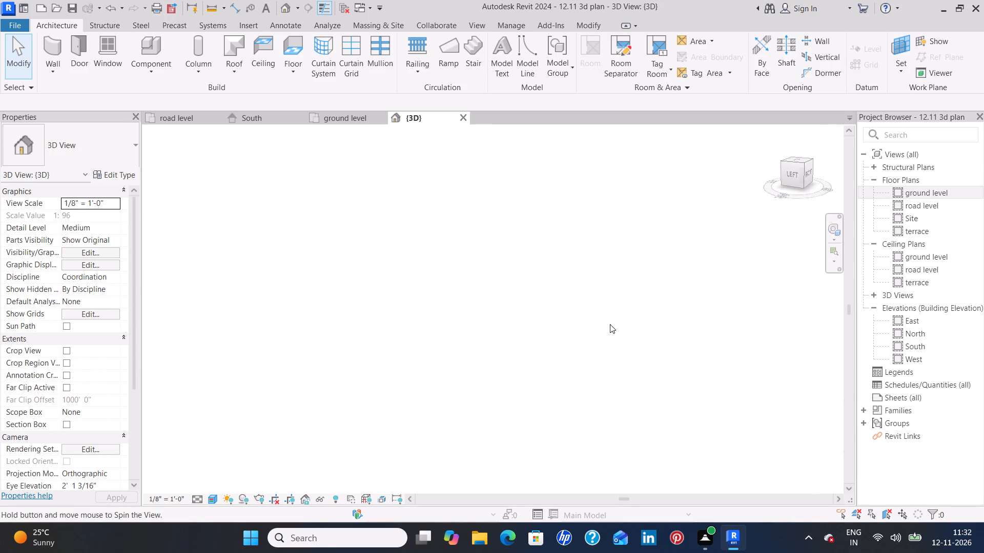
{"action": "middle_click_drag", "start_coordinate": [611, 315], "coordinate": [613, 525]}
{"action": "middle_click_drag", "start_coordinate": [581, 204], "coordinate": [578, 453]}
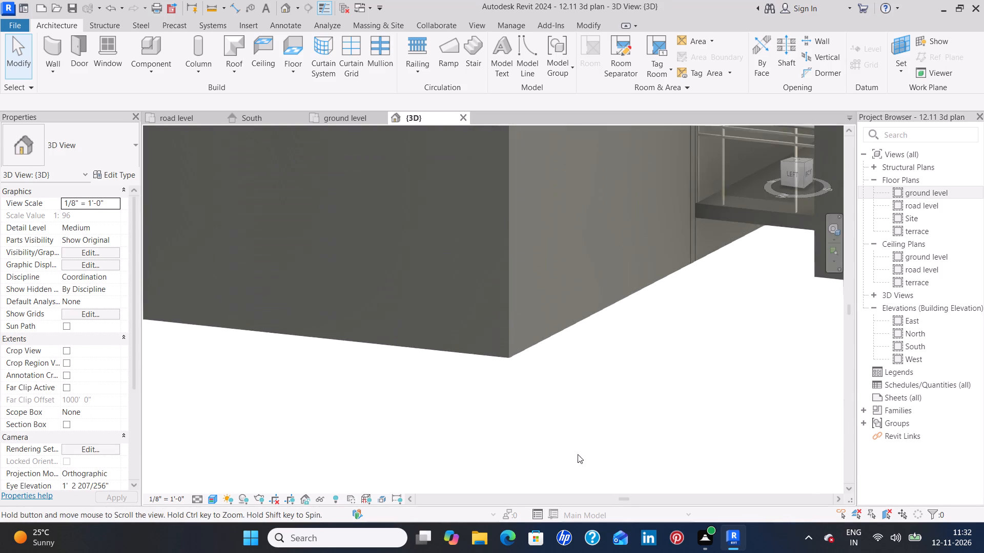
{"action": "scroll", "coordinate": [759, 312], "scroll_direction": "down", "scroll_amount": 5}
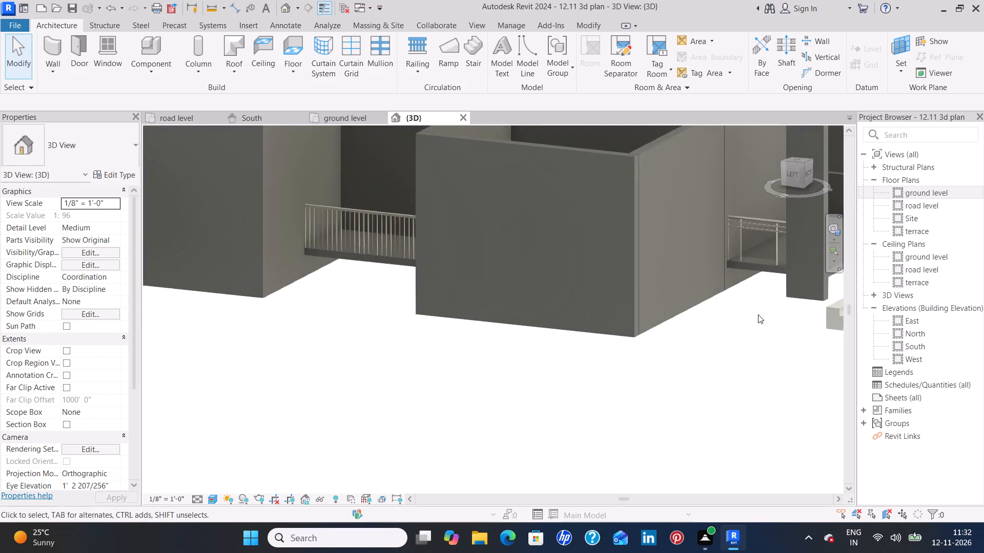
{"action": "scroll", "coordinate": [758, 314], "scroll_direction": "down", "scroll_amount": 3}
{"action": "scroll", "coordinate": [735, 264], "scroll_direction": "up", "scroll_amount": 9}
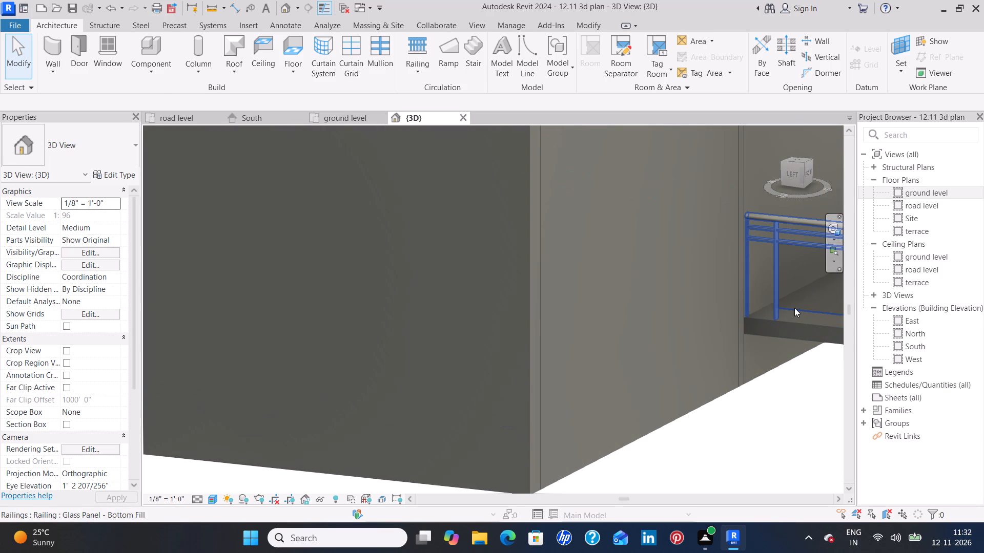
{"action": "middle_click_drag", "start_coordinate": [793, 307], "coordinate": [541, 325]}
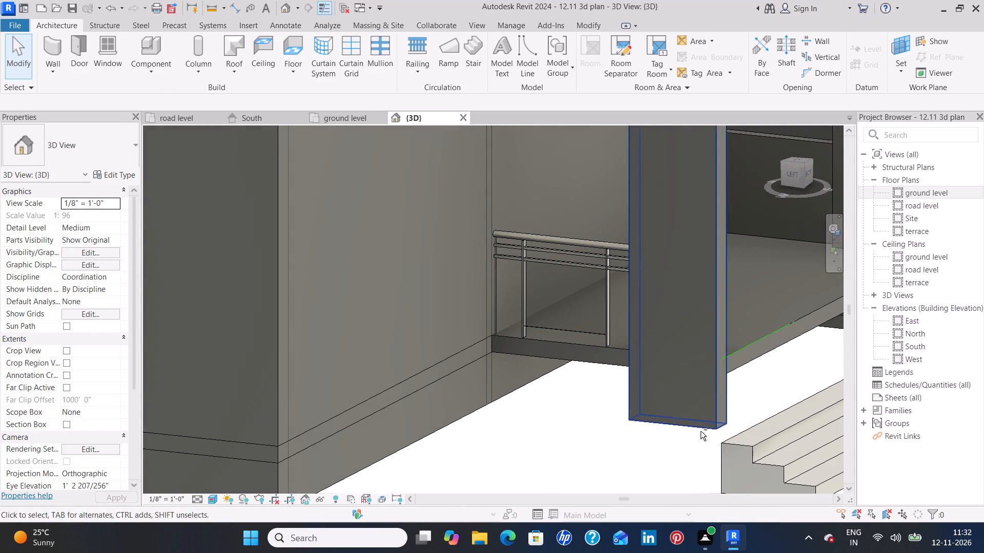
{"action": "middle_click_drag", "start_coordinate": [574, 458], "coordinate": [492, 439], "text": "shift"}
{"action": "middle_click_drag", "start_coordinate": [433, 333], "coordinate": [433, 332]}
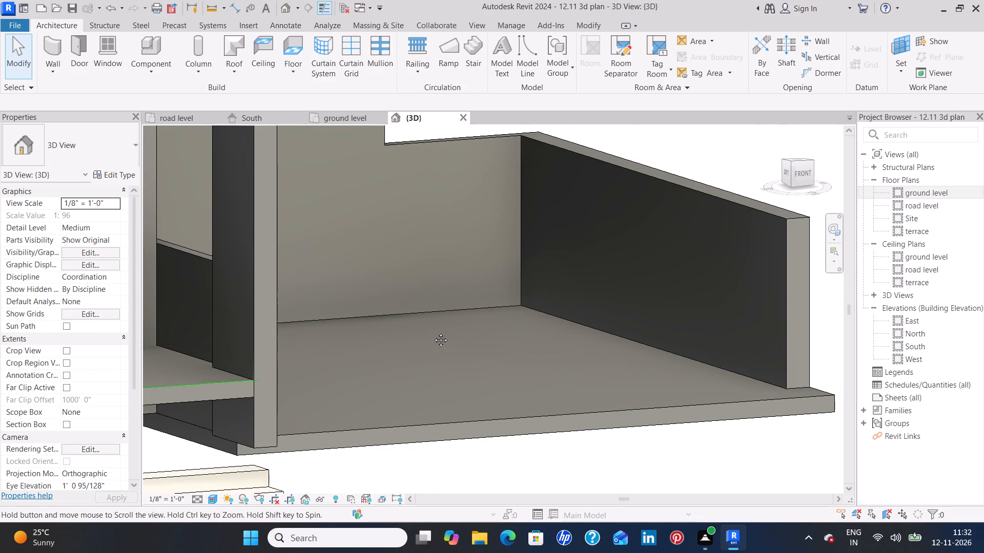
{"action": "middle_click_drag", "start_coordinate": [433, 332], "coordinate": [696, 310]}
{"action": "scroll", "coordinate": [697, 310], "scroll_direction": "down", "scroll_amount": 5}
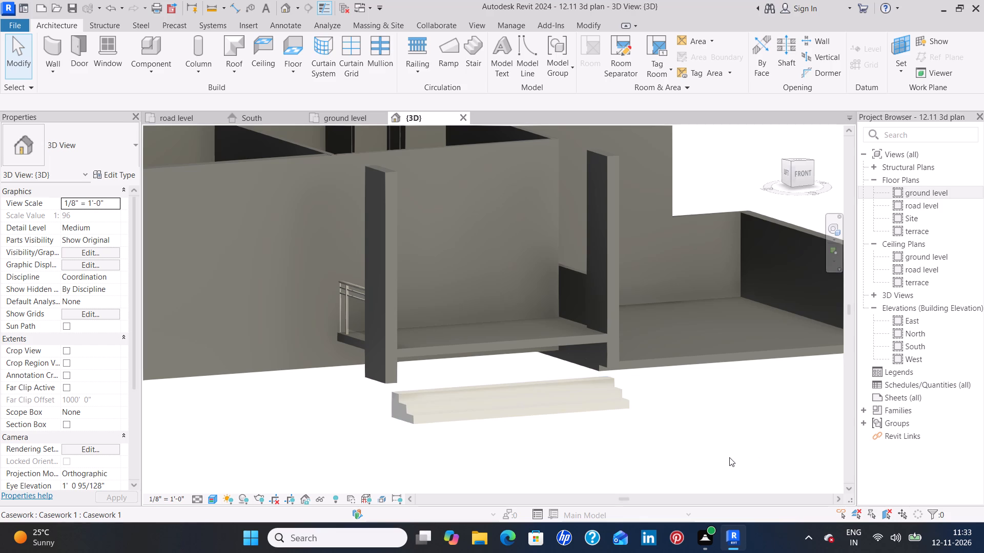
Raise the casework entrance steps in front of the terrace by about 2', to an elevation of -4' 7 1/64".
{"action": "left_click", "coordinate": [500, 419]}
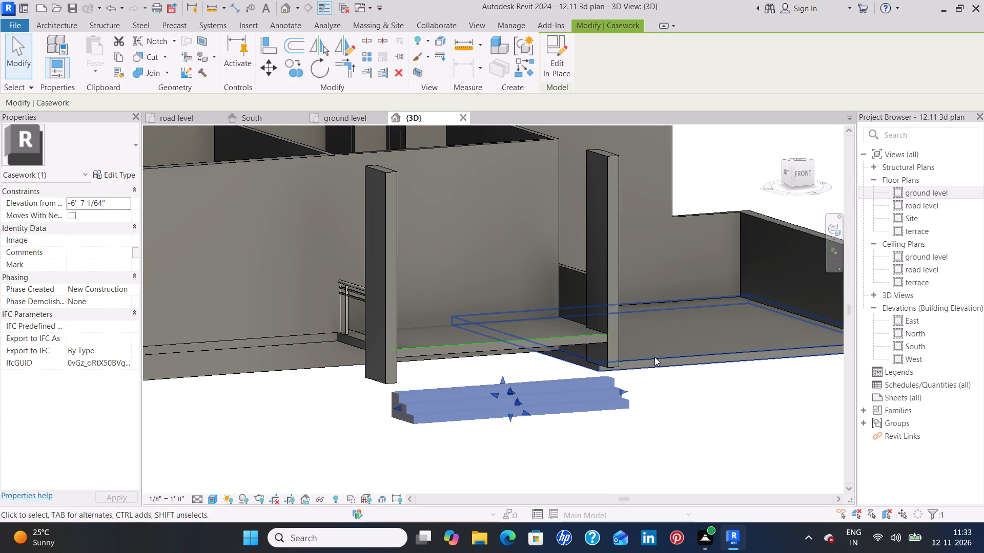
{"action": "left_click", "coordinate": [807, 173]}
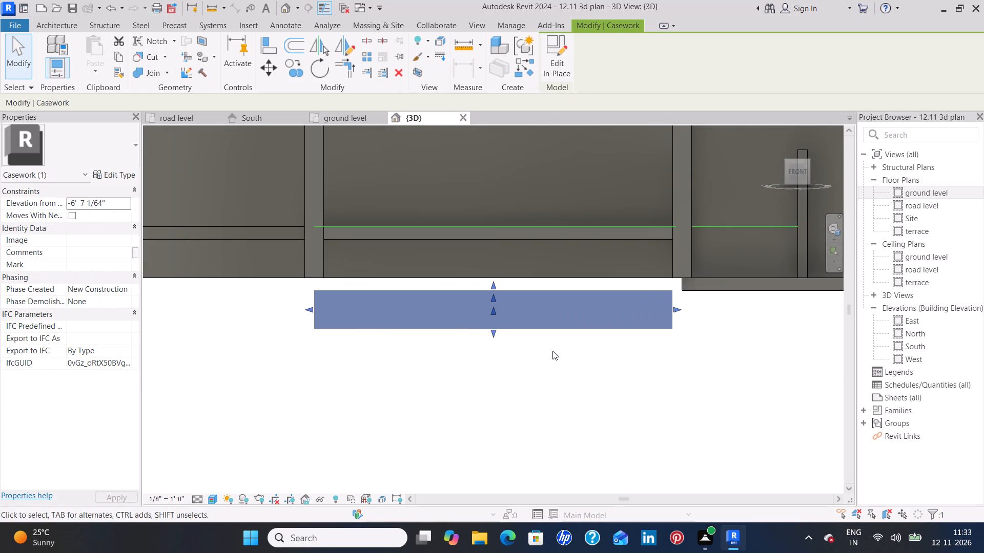
{"action": "scroll", "coordinate": [552, 351], "scroll_direction": "down", "scroll_amount": 3}
{"action": "middle_click_drag", "start_coordinate": [552, 377], "coordinate": [597, 147]}
{"action": "middle_click_drag", "start_coordinate": [604, 214], "coordinate": [609, 246]}
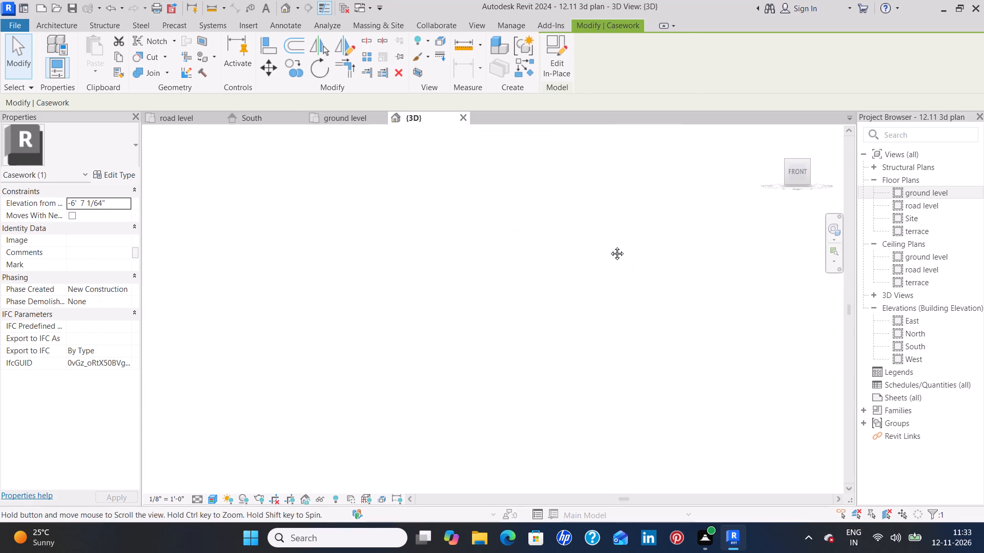
{"action": "middle_click_drag", "start_coordinate": [609, 246], "coordinate": [613, 413]}
{"action": "scroll", "coordinate": [613, 390], "scroll_direction": "down", "scroll_amount": 4}
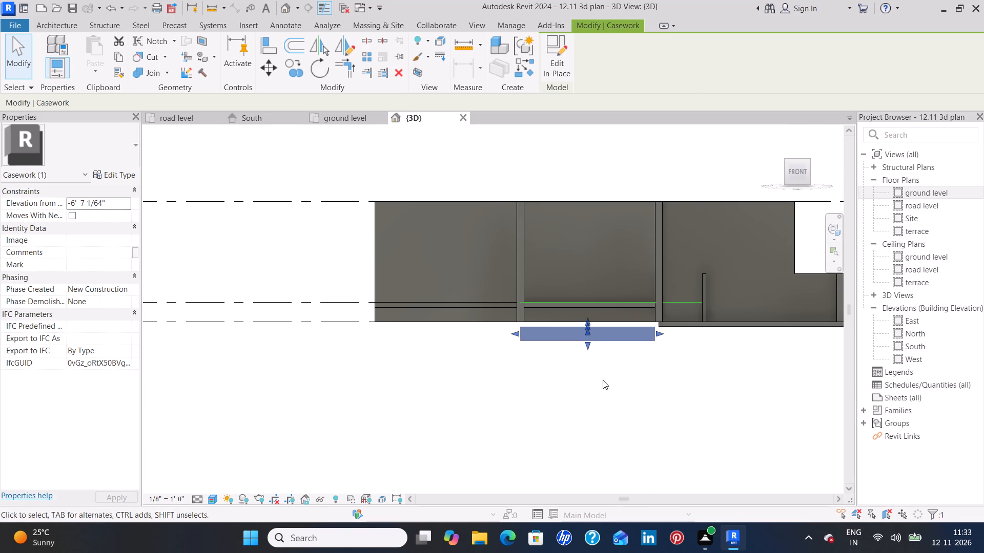
{"action": "middle_click_drag", "start_coordinate": [586, 387], "coordinate": [640, 395], "text": "shift"}
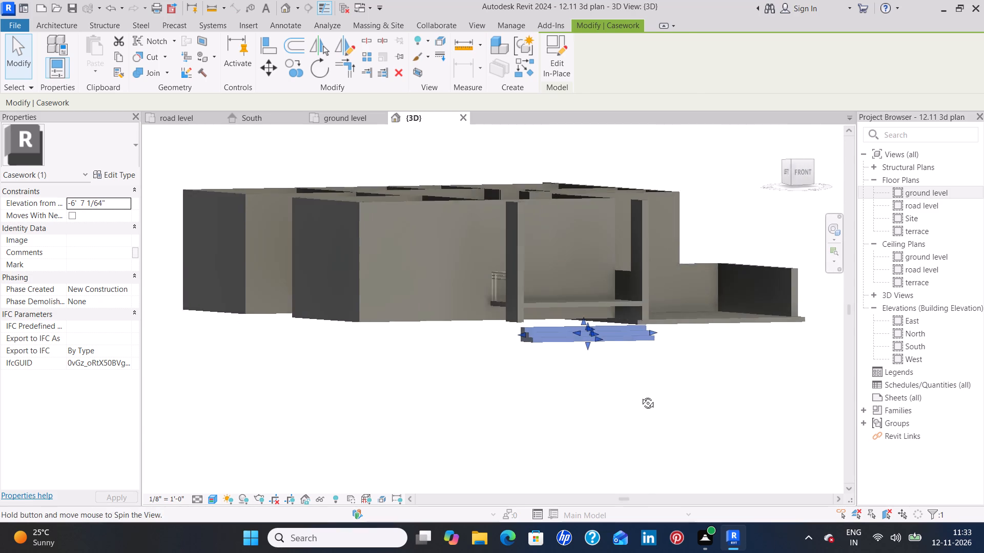
{"action": "middle_click_drag", "start_coordinate": [640, 395], "coordinate": [642, 395], "text": "shift"}
{"action": "middle_click_drag", "start_coordinate": [471, 394], "coordinate": [618, 387], "text": "shift"}
{"action": "middle_click_drag", "start_coordinate": [476, 385], "coordinate": [493, 376], "text": "shift"}
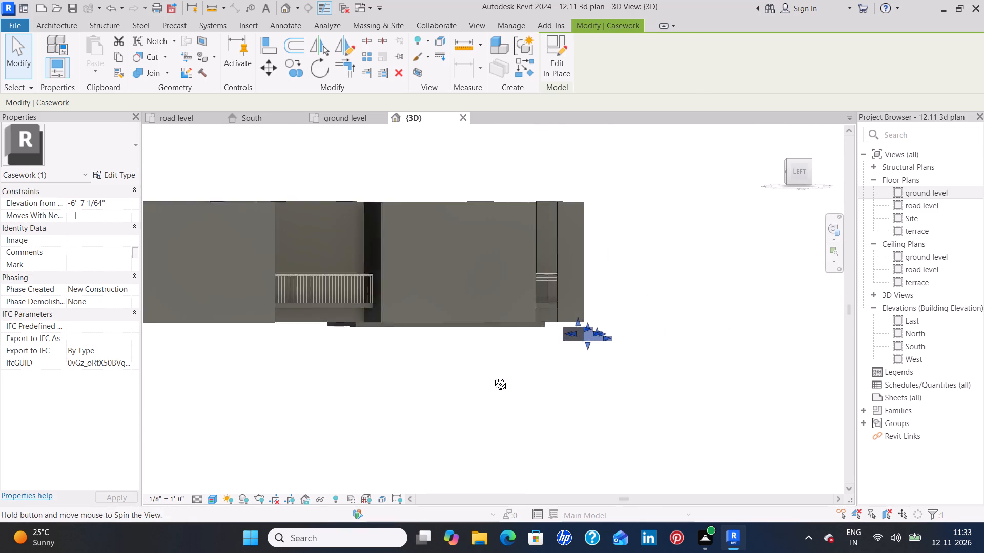
{"action": "middle_click_drag", "start_coordinate": [493, 376], "coordinate": [487, 375], "text": "shift"}
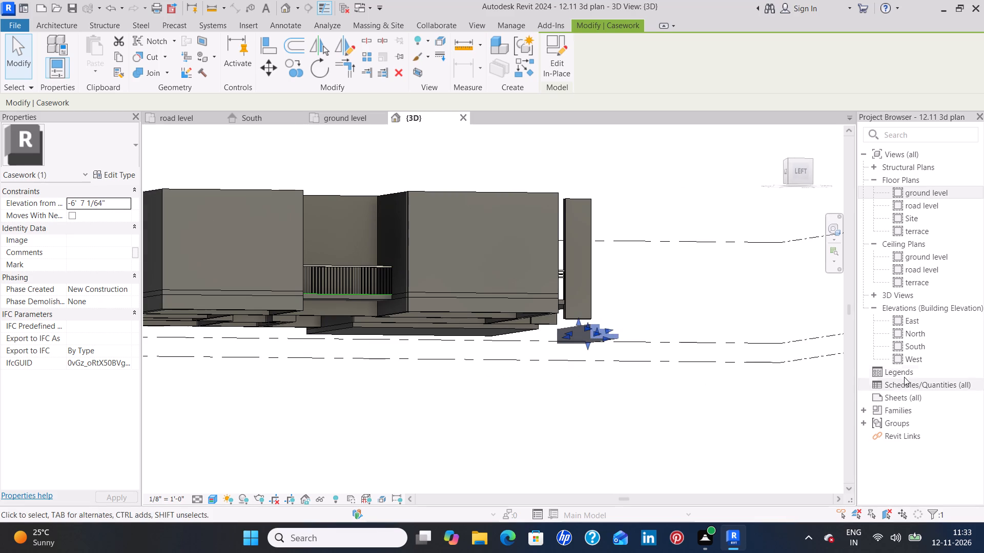
{"action": "middle_click_drag", "start_coordinate": [909, 369], "coordinate": [655, 376], "text": "shift"}
{"action": "middle_click_drag", "start_coordinate": [763, 249], "coordinate": [668, 282], "text": "shift"}
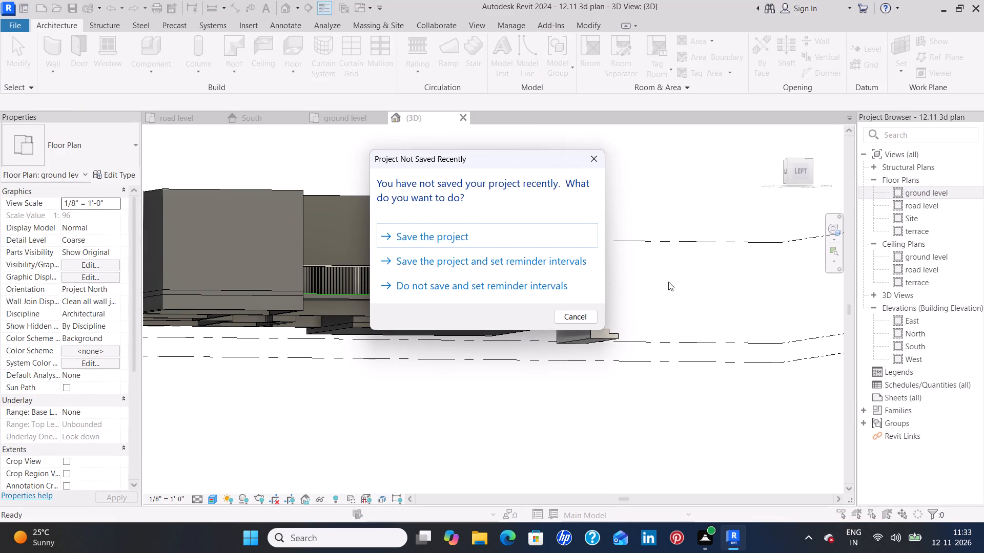
{"action": "middle_click_drag", "start_coordinate": [668, 282], "coordinate": [667, 282], "text": "shift"}
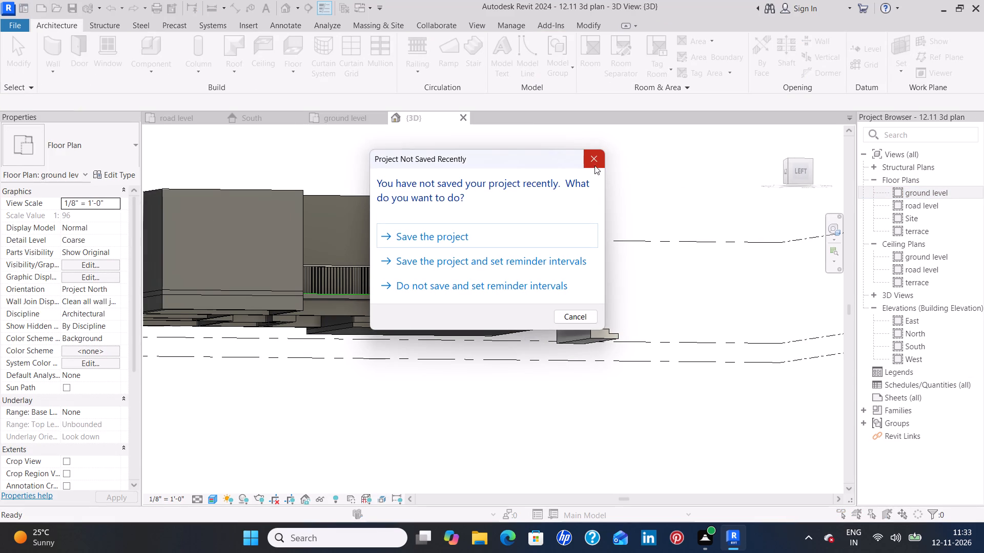
{"action": "left_click", "coordinate": [594, 156]}
{"action": "middle_click_drag", "start_coordinate": [681, 253], "coordinate": [537, 270], "text": "shift"}
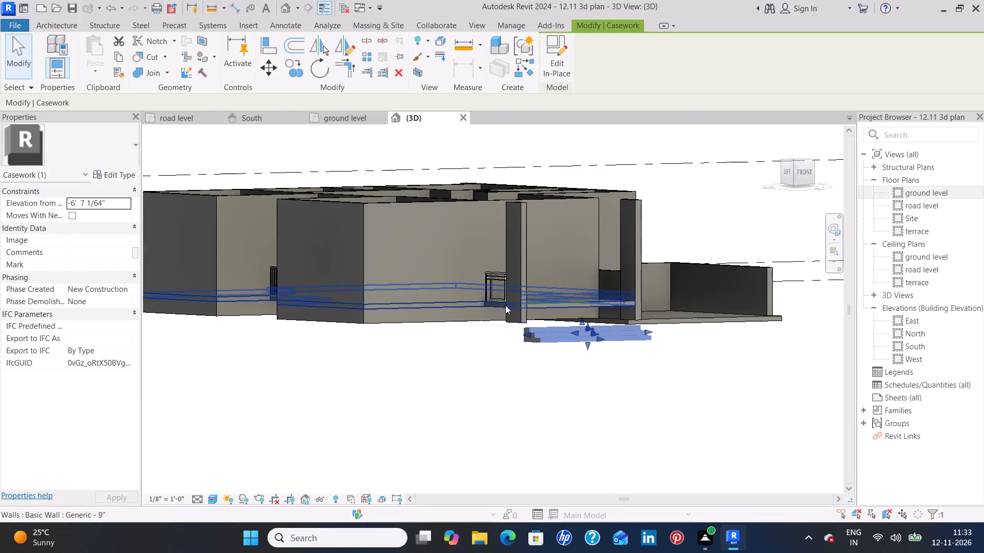
{"action": "middle_click_drag", "start_coordinate": [493, 306], "coordinate": [558, 314], "text": "shift"}
{"action": "middle_click_drag", "start_coordinate": [560, 308], "coordinate": [594, 303], "text": "shift"}
{"action": "scroll", "coordinate": [551, 325], "scroll_direction": "up", "scroll_amount": 10}
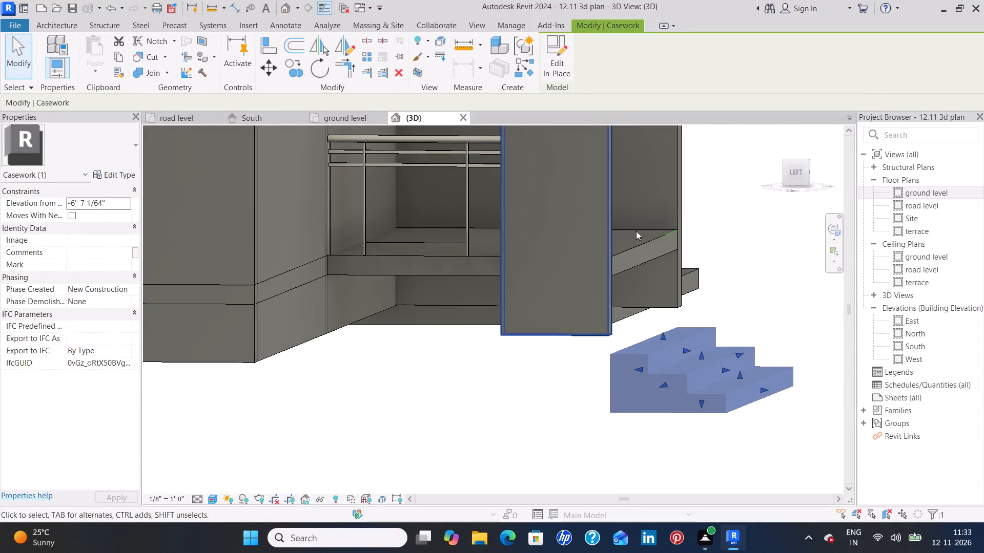
{"action": "key", "text": "Up"}
{"action": "key", "text": "Up"}
{"action": "key", "text": "Up"}
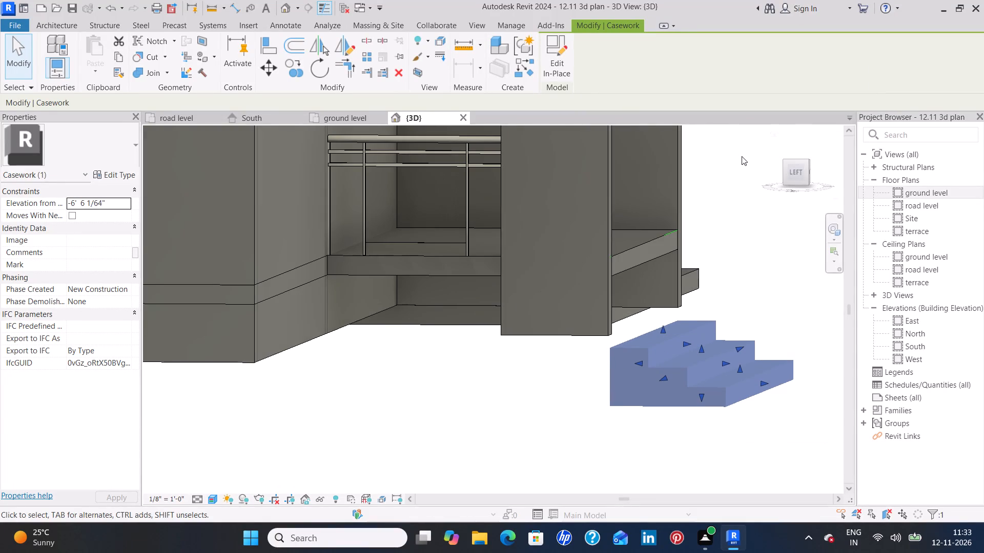
{"action": "key", "text": "Up"}
{"action": "key", "text": "Up"}
{"action": "key", "text": "Up"}
{"action": "key", "text": "Up"}
{"action": "key", "text": "Up"}
{"action": "key", "text": "Up"}
{"action": "key", "text": "Up"}
{"action": "key", "text": "Up"}
{"action": "key", "text": "Up"}
{"action": "key", "text": "Up"}
{"action": "key", "text": "Up"}
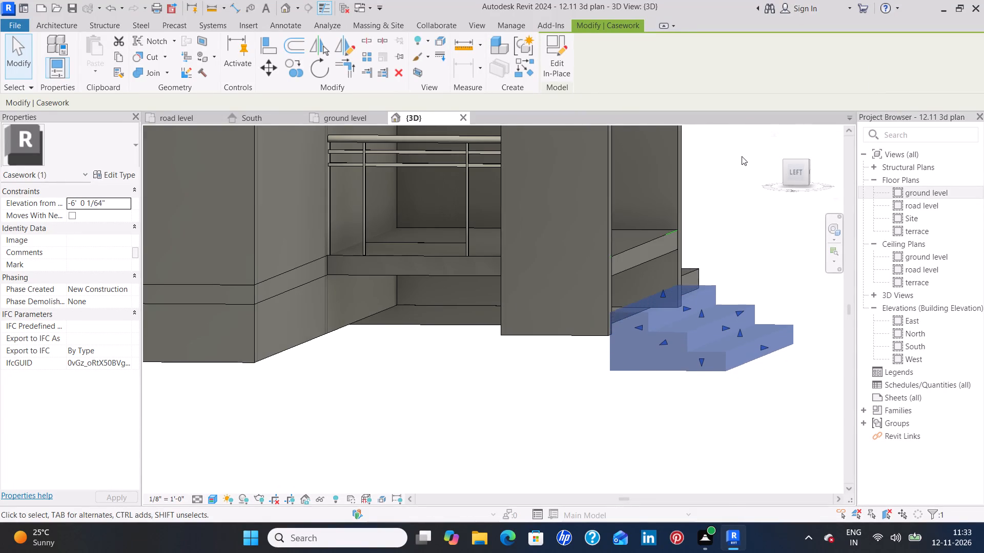
{"action": "key", "text": "Up"}
{"action": "key", "text": "Up"}
{"action": "key", "text": "Up"}
{"action": "key", "text": "Up"}
{"action": "key", "text": "Up"}
{"action": "key", "text": "Up"}
{"action": "key", "text": "Up"}
{"action": "key", "text": "Up"}
{"action": "key", "text": "Up"}
{"action": "key", "text": "Up"}
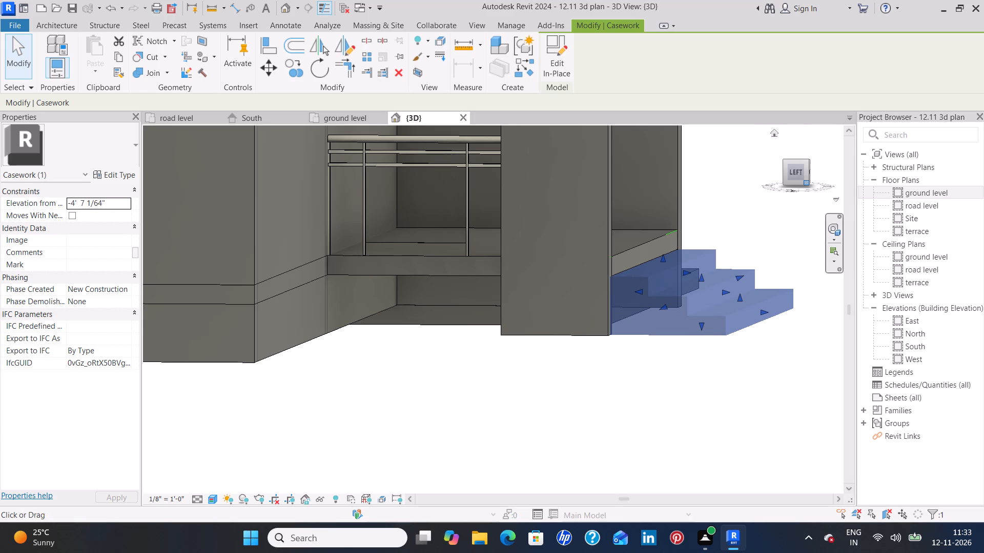
Examine the raised entrance steps against the terrace floor and wall stubs from both sides and the front.
{"action": "left_click", "coordinate": [801, 169]}
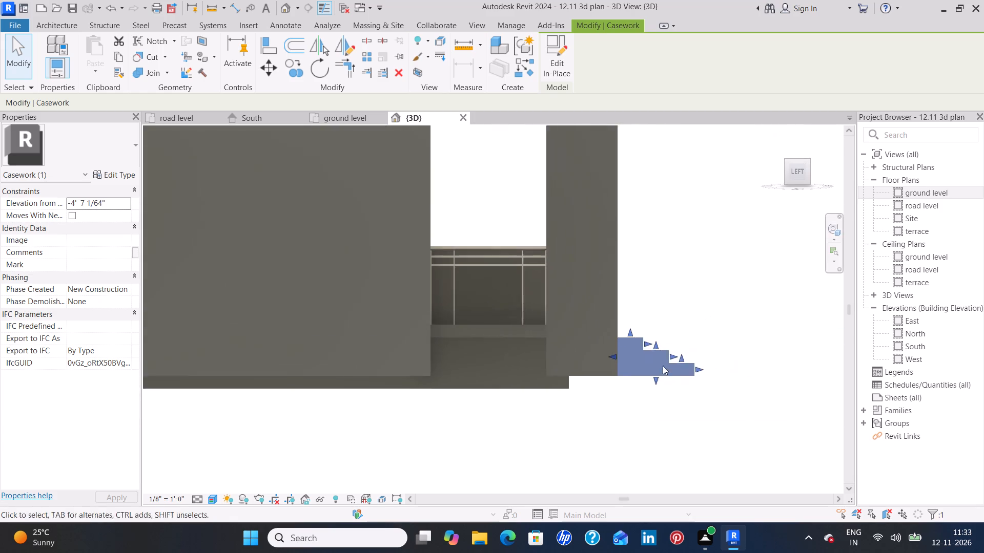
{"action": "scroll", "coordinate": [584, 366], "scroll_direction": "up", "scroll_amount": 4}
{"action": "scroll", "coordinate": [552, 337], "scroll_direction": "up", "scroll_amount": 4}
{"action": "middle_click_drag", "start_coordinate": [545, 268], "coordinate": [593, 308]}
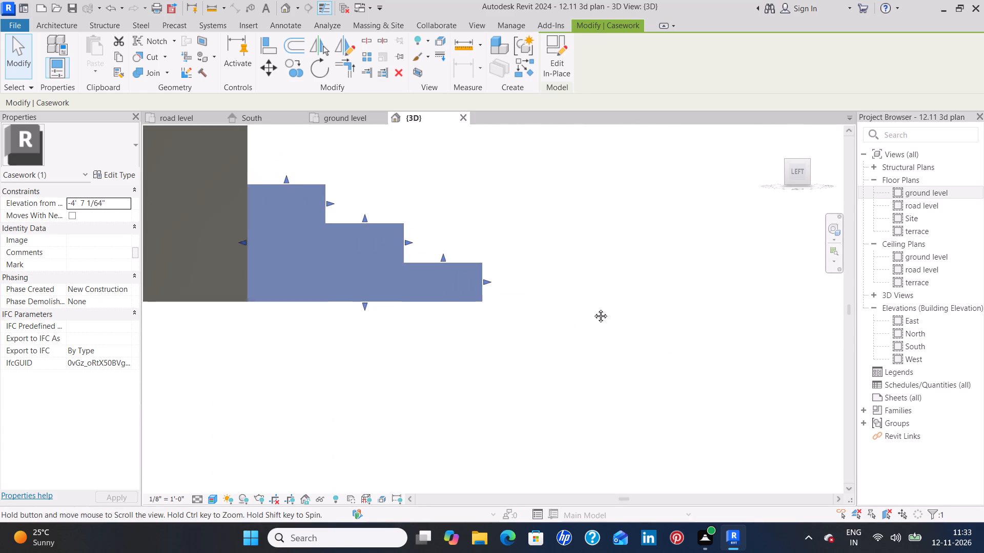
{"action": "middle_click_drag", "start_coordinate": [593, 308], "coordinate": [685, 401]}
{"action": "middle_click_drag", "start_coordinate": [727, 348], "coordinate": [699, 355], "text": "shift"}
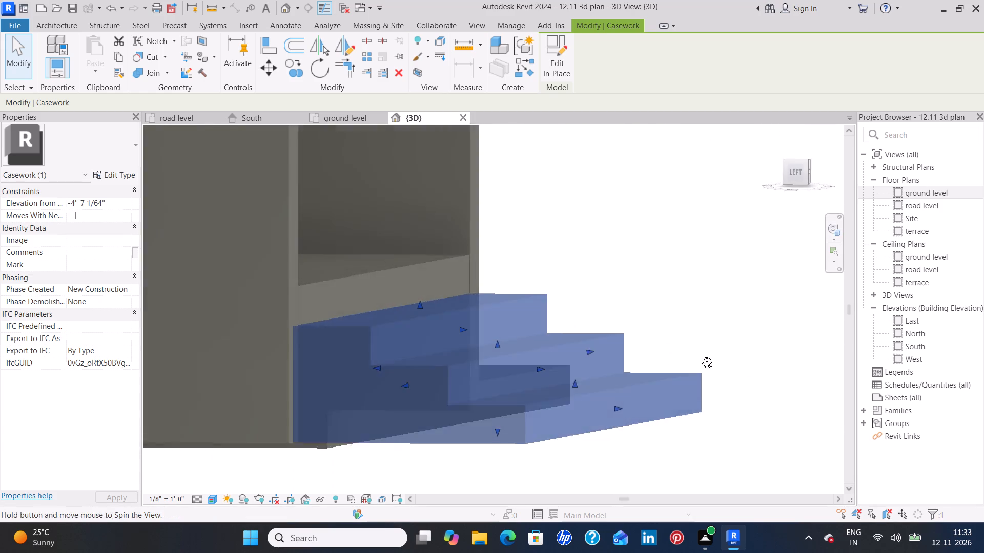
{"action": "middle_click_drag", "start_coordinate": [699, 355], "coordinate": [665, 358], "text": "shift"}
{"action": "middle_click_drag", "start_coordinate": [739, 322], "coordinate": [692, 332], "text": "shift"}
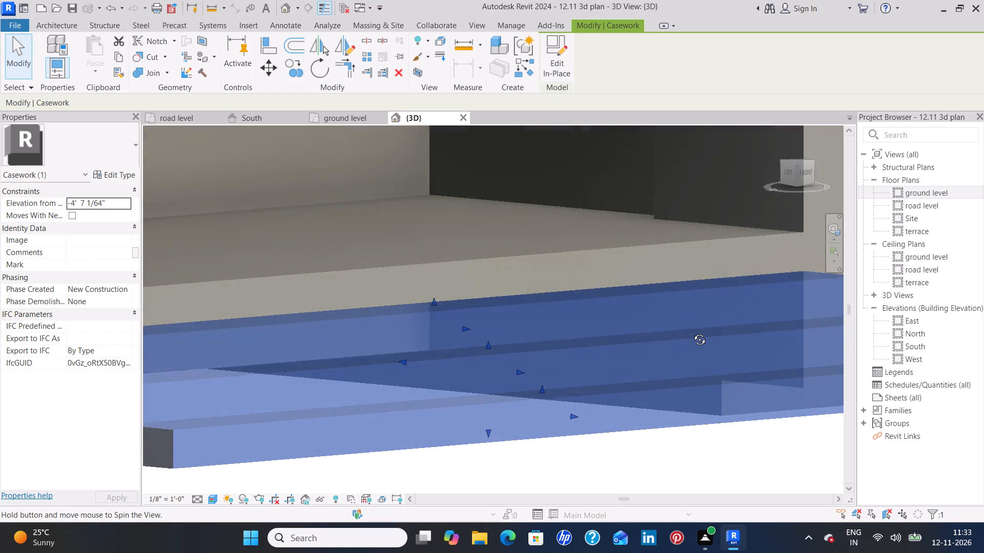
{"action": "middle_click_drag", "start_coordinate": [692, 332], "coordinate": [691, 332], "text": "shift"}
{"action": "middle_click_drag", "start_coordinate": [714, 321], "coordinate": [632, 334], "text": "shift"}
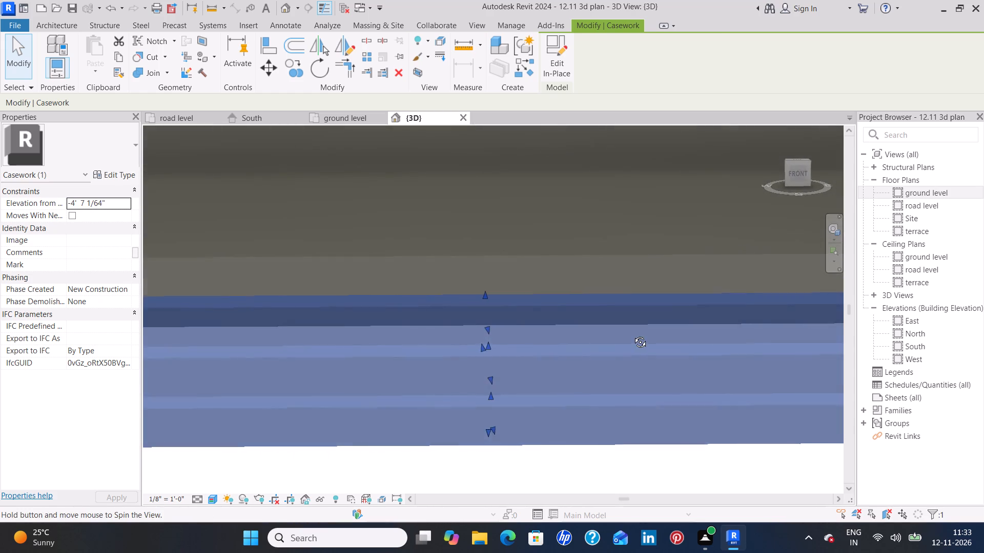
{"action": "middle_click_drag", "start_coordinate": [632, 334], "coordinate": [570, 332], "text": "shift"}
{"action": "middle_click_drag", "start_coordinate": [738, 363], "coordinate": [629, 339], "text": "shift"}
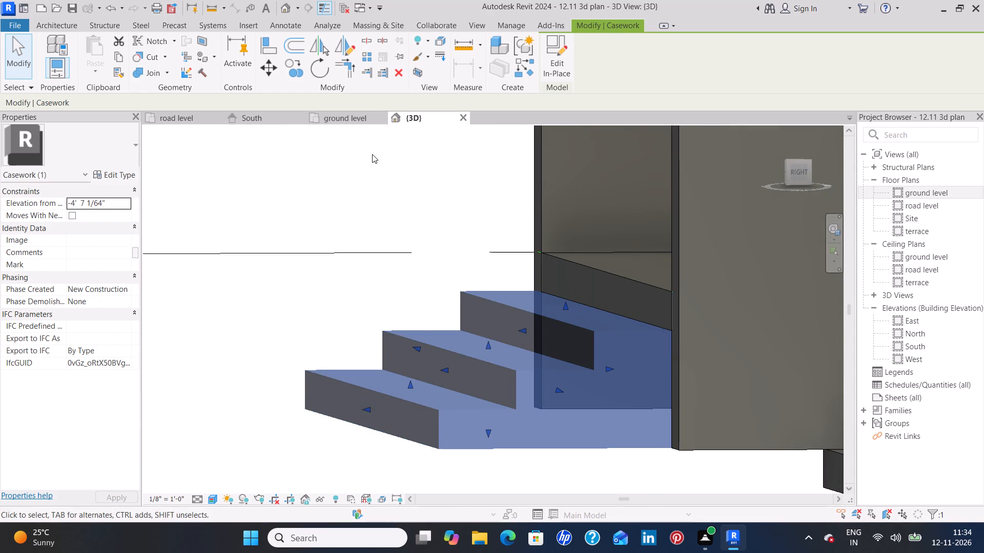
{"action": "left_click", "coordinate": [377, 164]}
Examine the parking floor, its low boundary walls and the short 4.5" wall stub beside the house in the 3D view.
{"action": "scroll", "coordinate": [377, 164], "scroll_direction": "down", "scroll_amount": 11}
{"action": "middle_click_drag", "start_coordinate": [398, 282], "coordinate": [719, 356], "text": "shift"}
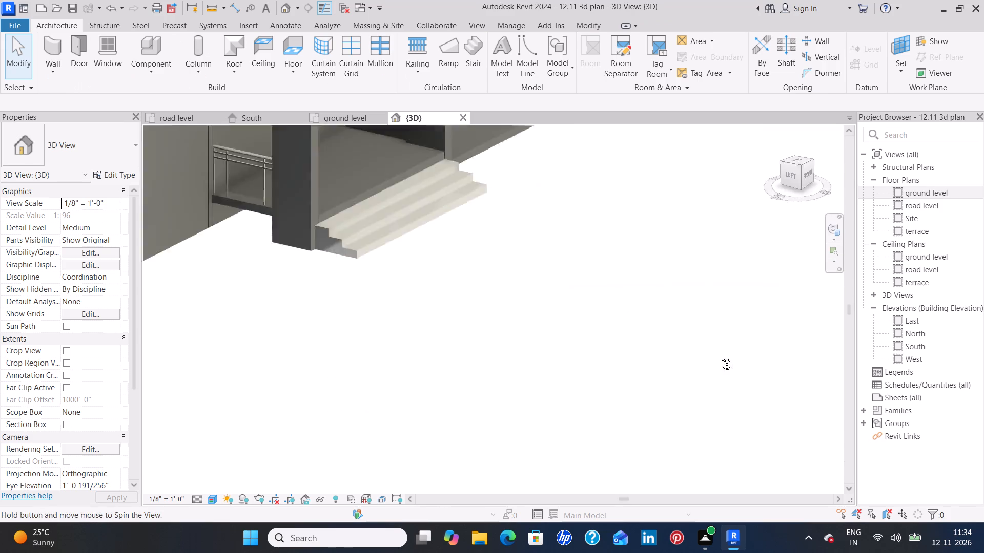
{"action": "middle_click_drag", "start_coordinate": [719, 356], "coordinate": [723, 356], "text": "shift"}
{"action": "middle_click_drag", "start_coordinate": [337, 276], "coordinate": [525, 262], "text": "shift"}
{"action": "middle_click_drag", "start_coordinate": [397, 329], "coordinate": [524, 328], "text": "shift"}
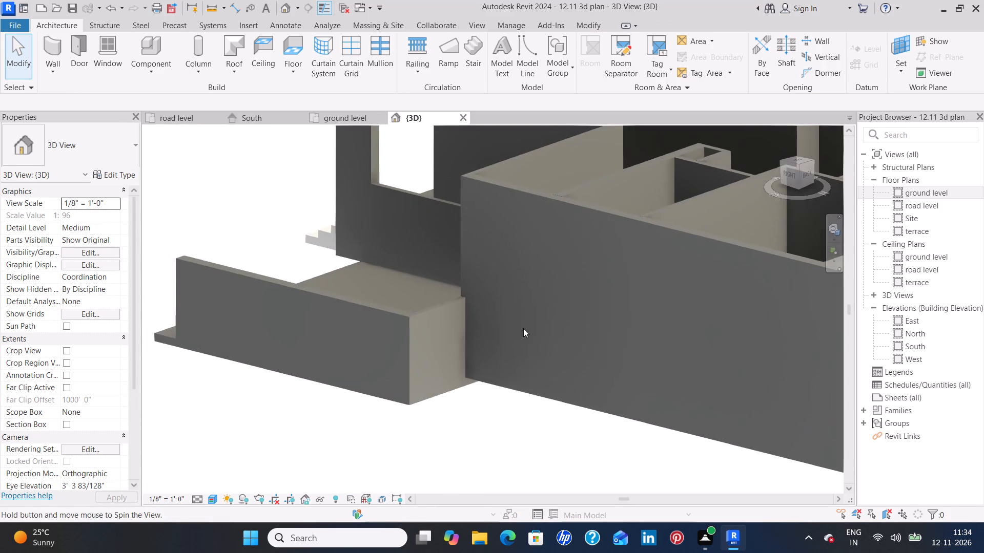
{"action": "scroll", "coordinate": [507, 337], "scroll_direction": "down", "scroll_amount": 5}
{"action": "middle_click_drag", "start_coordinate": [411, 395], "coordinate": [577, 389], "text": "shift"}
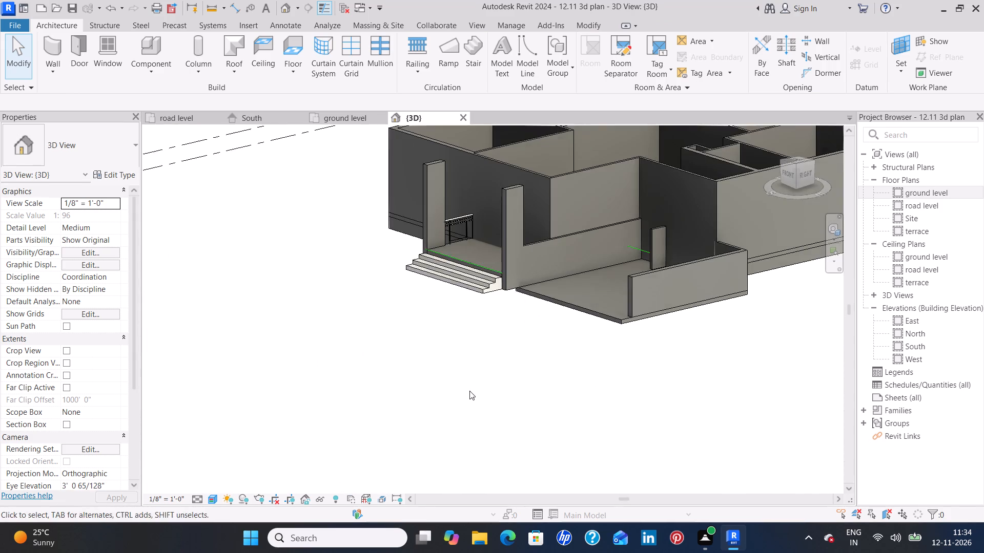
{"action": "middle_click_drag", "start_coordinate": [473, 389], "coordinate": [567, 398], "text": "shift"}
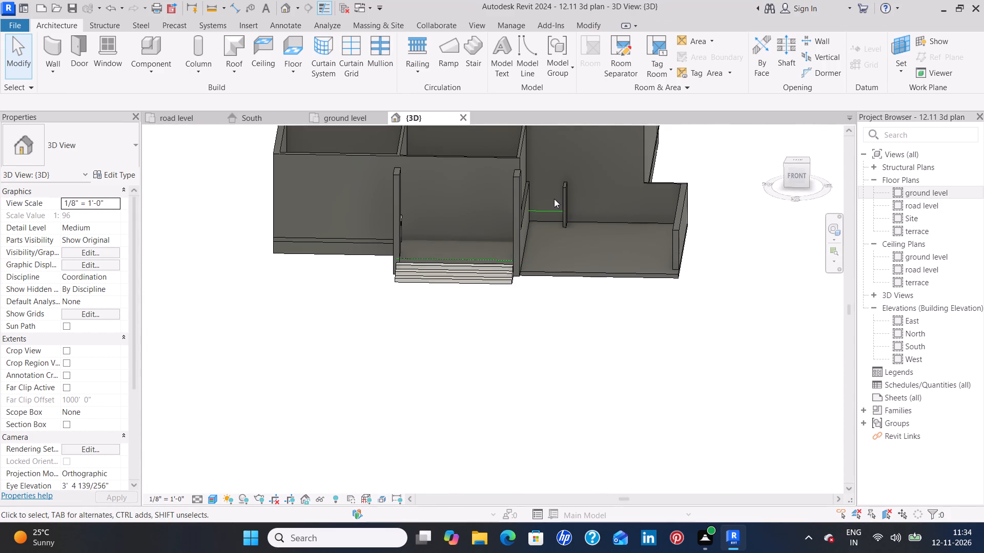
{"action": "middle_click_drag", "start_coordinate": [547, 216], "coordinate": [513, 349]}
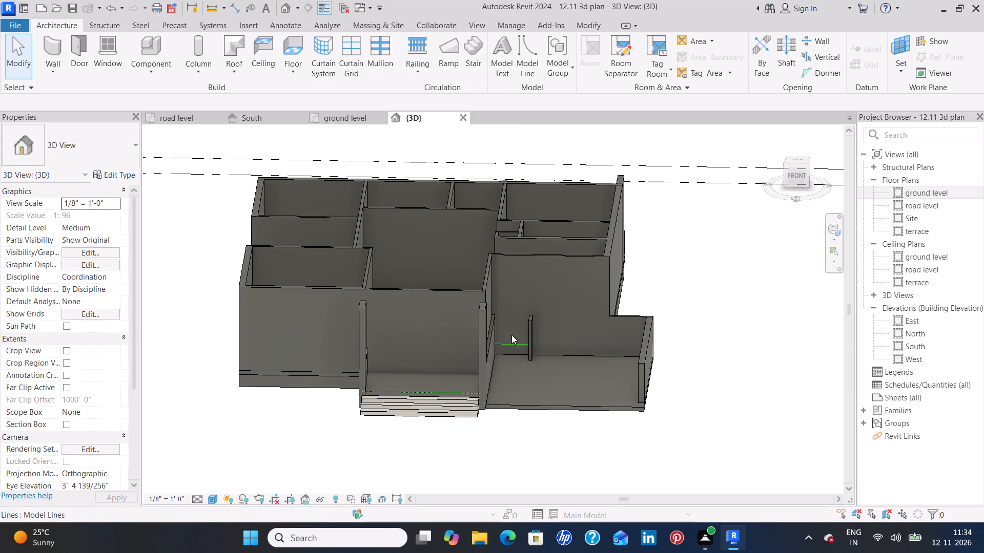
{"action": "scroll", "coordinate": [511, 335], "scroll_direction": "up", "scroll_amount": 8}
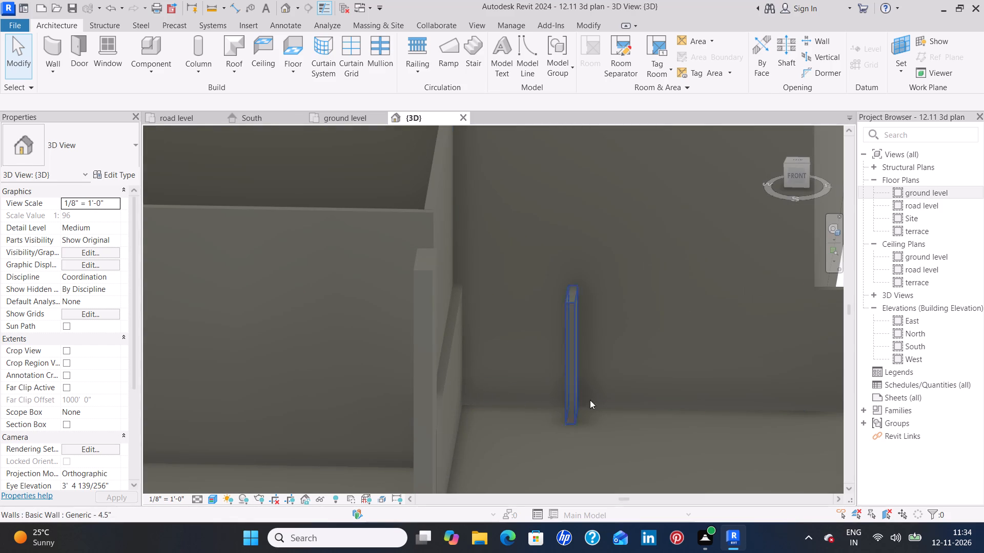
{"action": "middle_click_drag", "start_coordinate": [604, 398], "coordinate": [552, 417], "text": "shift"}
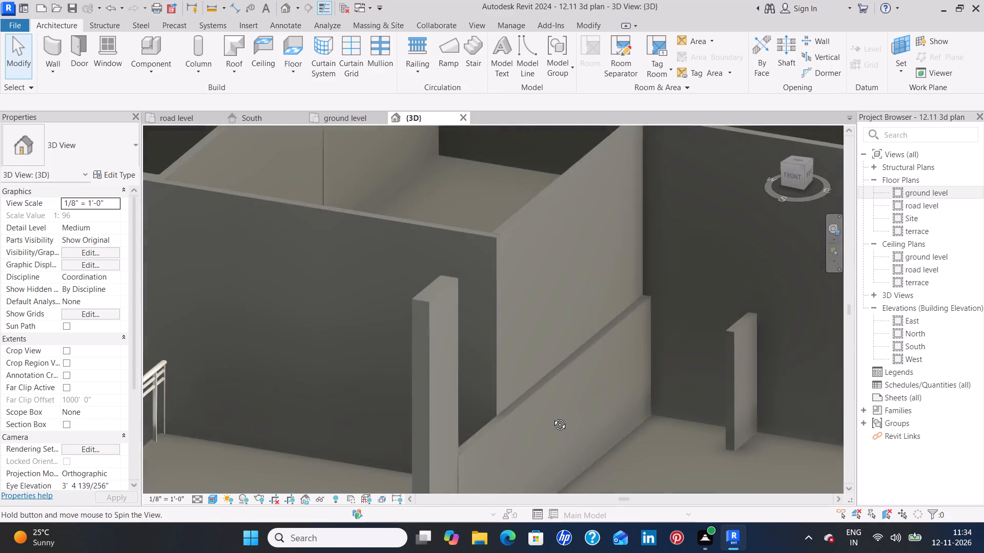
{"action": "middle_click_drag", "start_coordinate": [552, 417], "coordinate": [546, 419], "text": "shift"}
{"action": "middle_click_drag", "start_coordinate": [597, 439], "coordinate": [491, 275]}
{"action": "middle_click_drag", "start_coordinate": [682, 318], "coordinate": [652, 334], "text": "shift"}
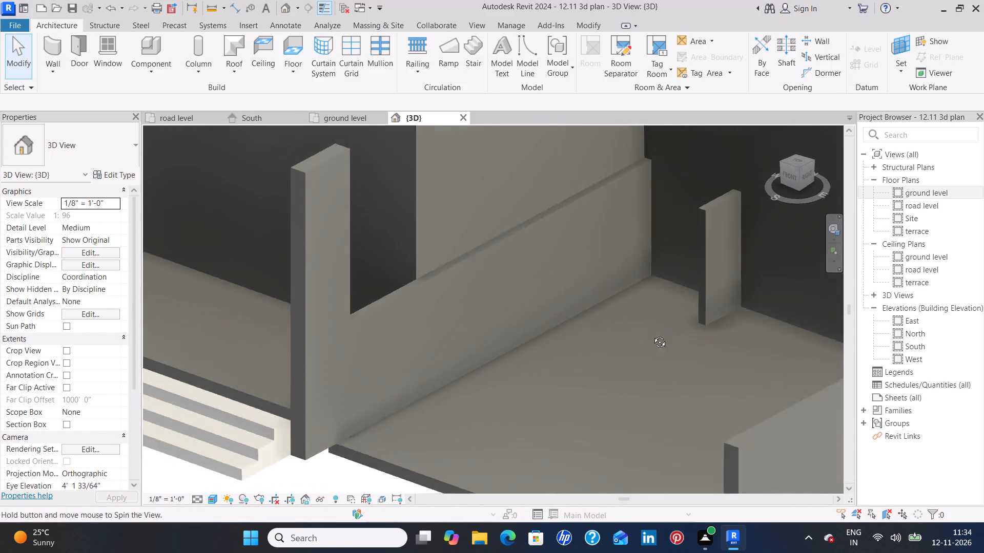
{"action": "middle_click_drag", "start_coordinate": [652, 334], "coordinate": [591, 365], "text": "shift"}
{"action": "middle_click_drag", "start_coordinate": [561, 423], "coordinate": [542, 242]}
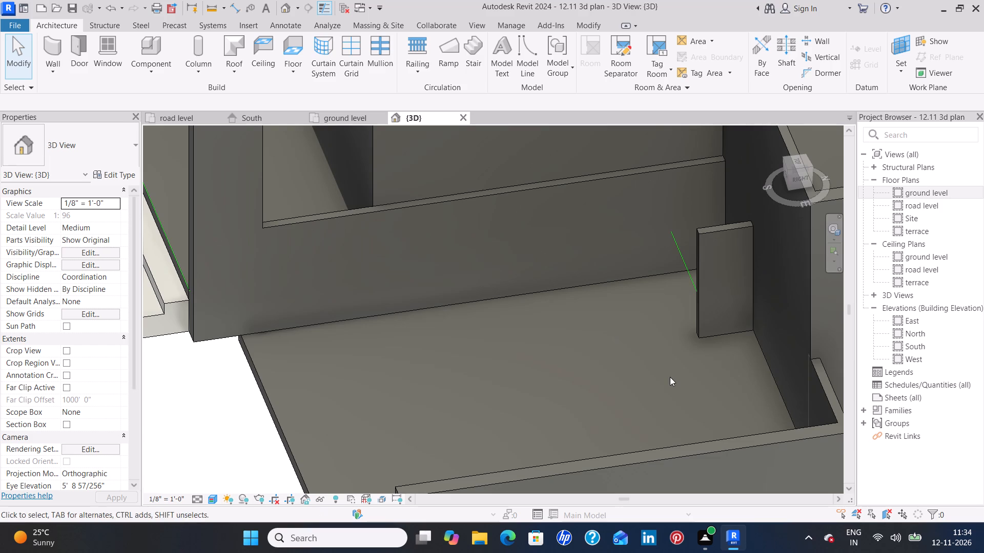
{"action": "middle_click_drag", "start_coordinate": [667, 379], "coordinate": [619, 348]}
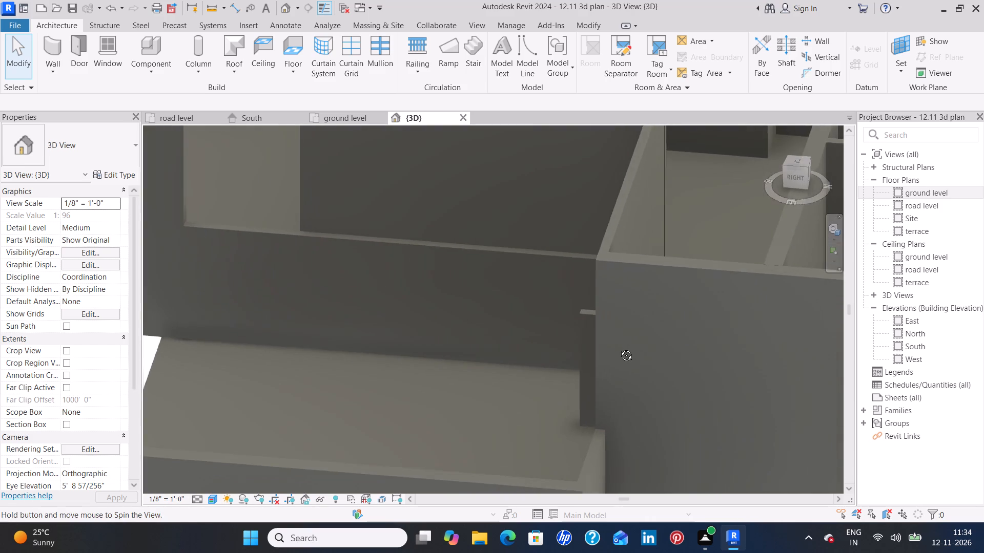
{"action": "middle_click_drag", "start_coordinate": [619, 348], "coordinate": [625, 275]}
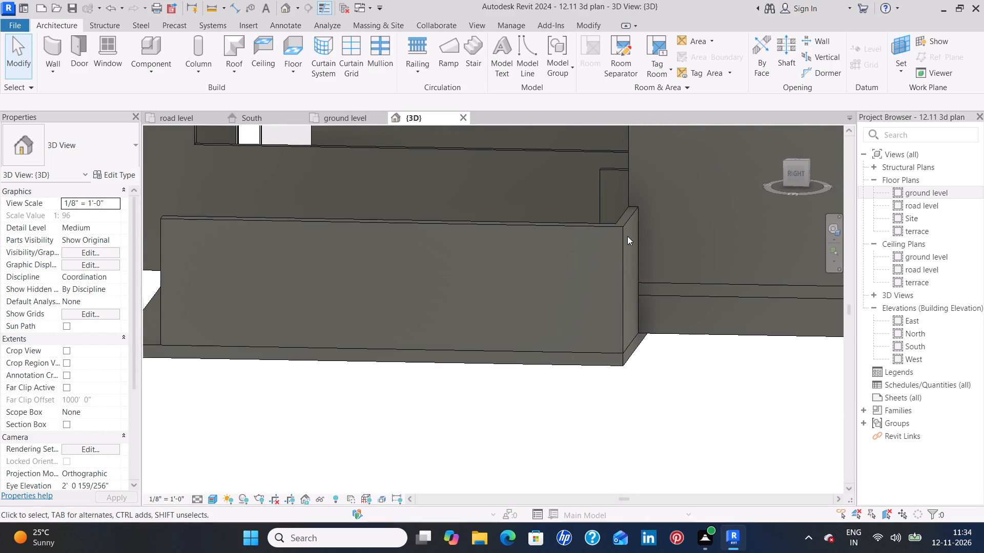
{"action": "middle_click_drag", "start_coordinate": [629, 329], "coordinate": [639, 296], "text": "shift"}
{"action": "middle_click_drag", "start_coordinate": [608, 225], "coordinate": [721, 373]}
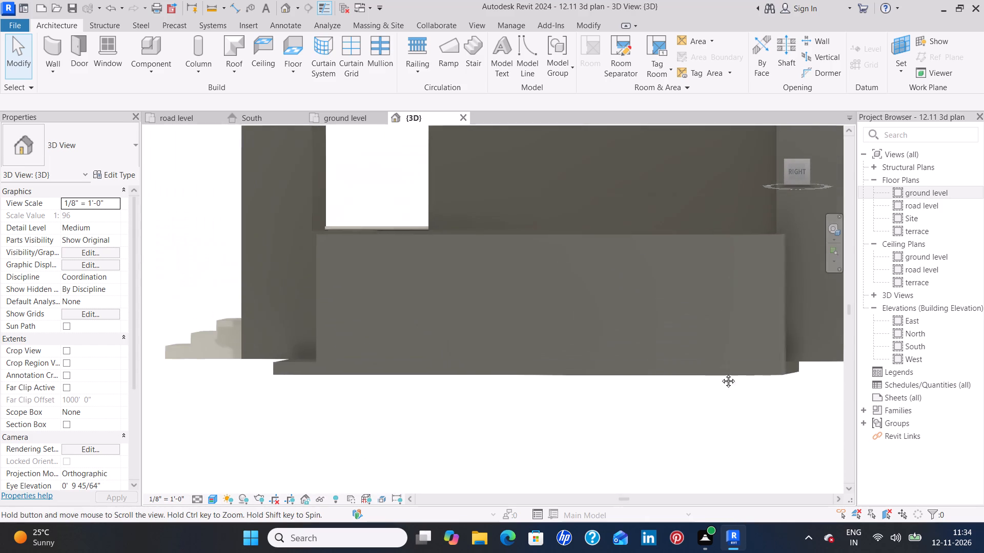
{"action": "middle_click_drag", "start_coordinate": [721, 373], "coordinate": [723, 381]}
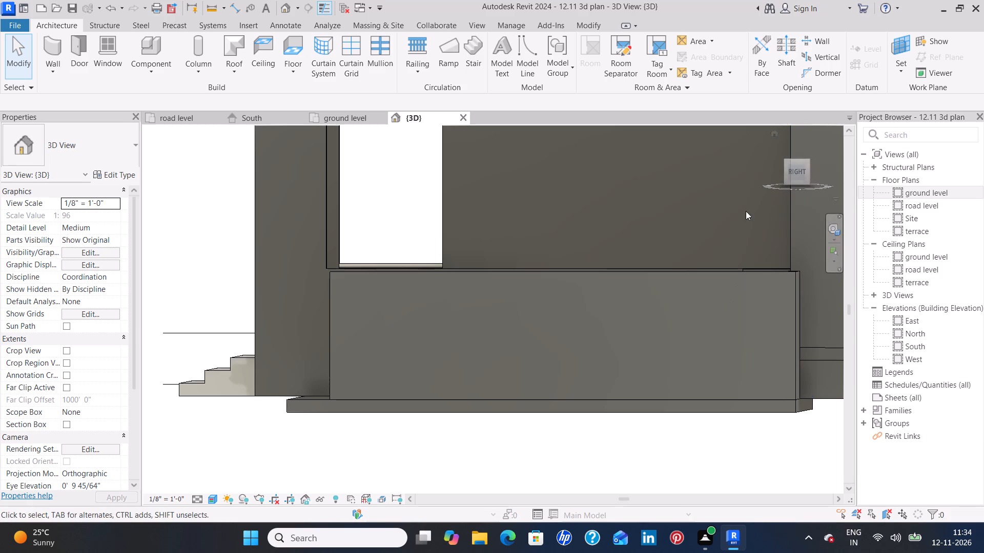
Compare the heights of the entrance steps, front wall stub and parking slab in the straight right-side 3D view.
{"action": "left_click", "coordinate": [797, 168]}
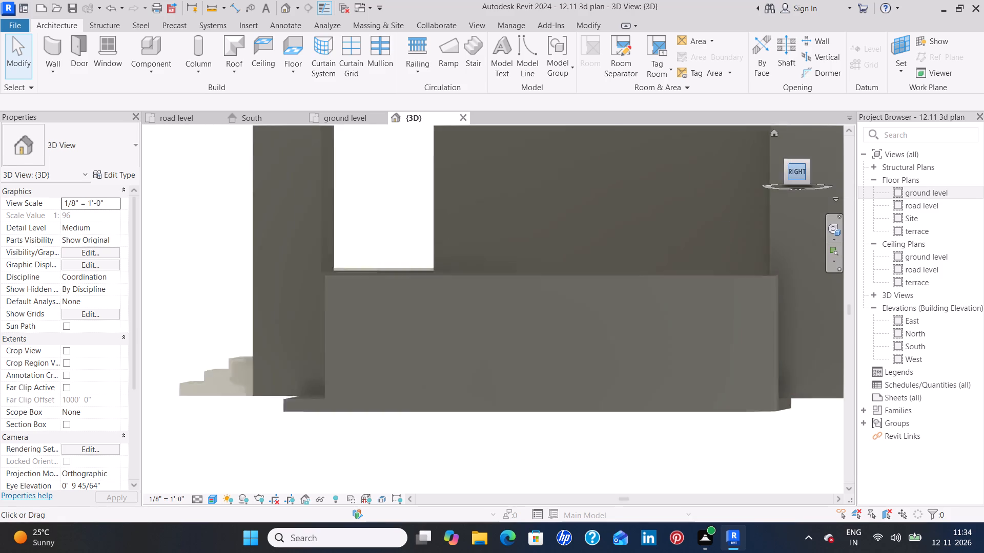
{"action": "scroll", "coordinate": [527, 330], "scroll_direction": "up", "scroll_amount": 3}
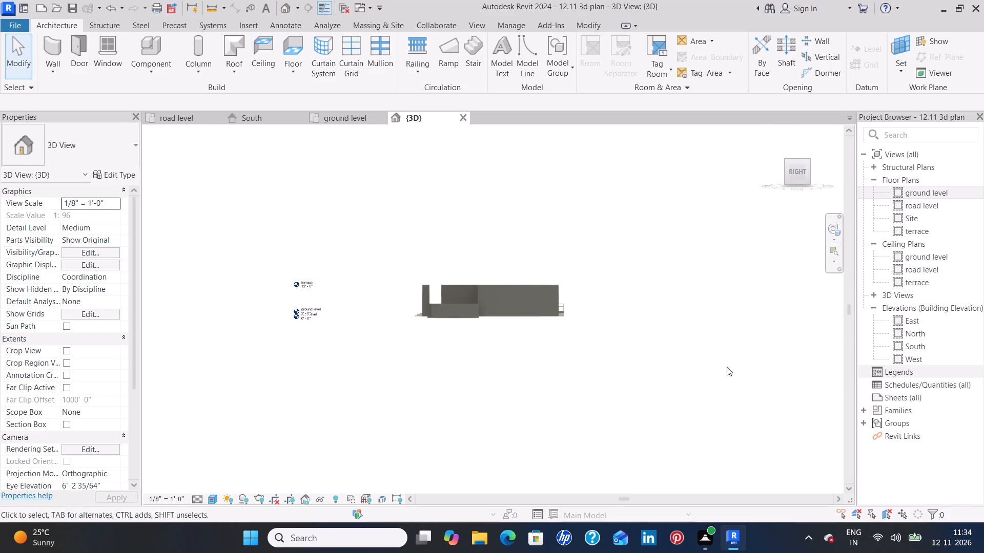
{"action": "middle_click_drag", "start_coordinate": [702, 356], "coordinate": [894, 312]}
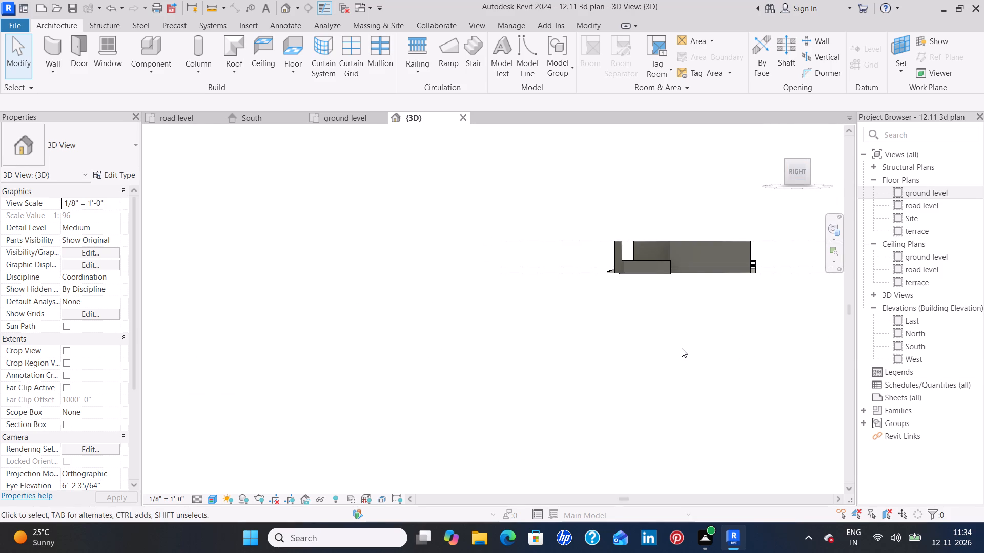
{"action": "middle_click_drag", "start_coordinate": [682, 348], "coordinate": [713, 345]}
{"action": "middle_click_drag", "start_coordinate": [668, 268], "coordinate": [733, 295]}
{"action": "scroll", "coordinate": [710, 284], "scroll_direction": "up", "scroll_amount": 2}
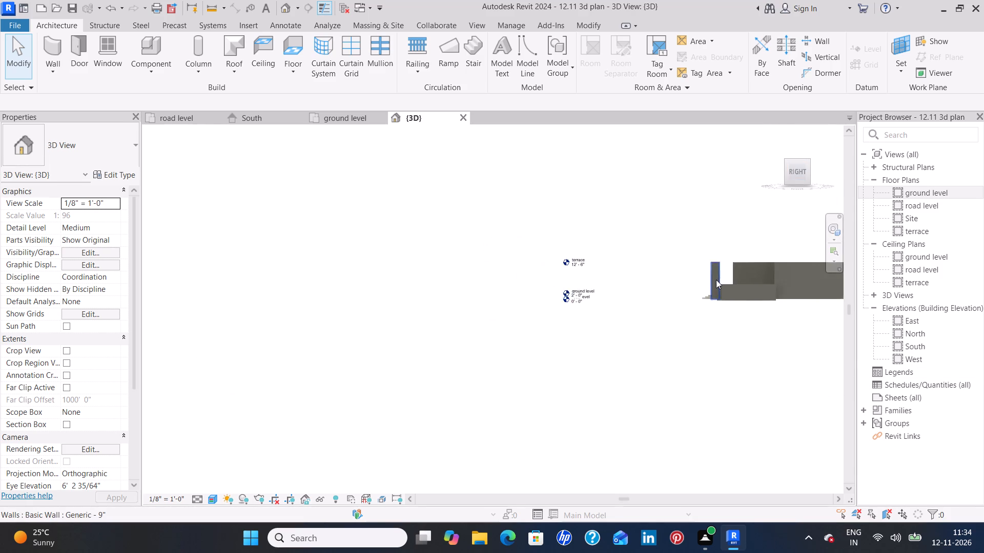
{"action": "scroll", "coordinate": [716, 280], "scroll_direction": "up", "scroll_amount": 8}
{"action": "scroll", "coordinate": [736, 344], "scroll_direction": "up", "scroll_amount": 9}
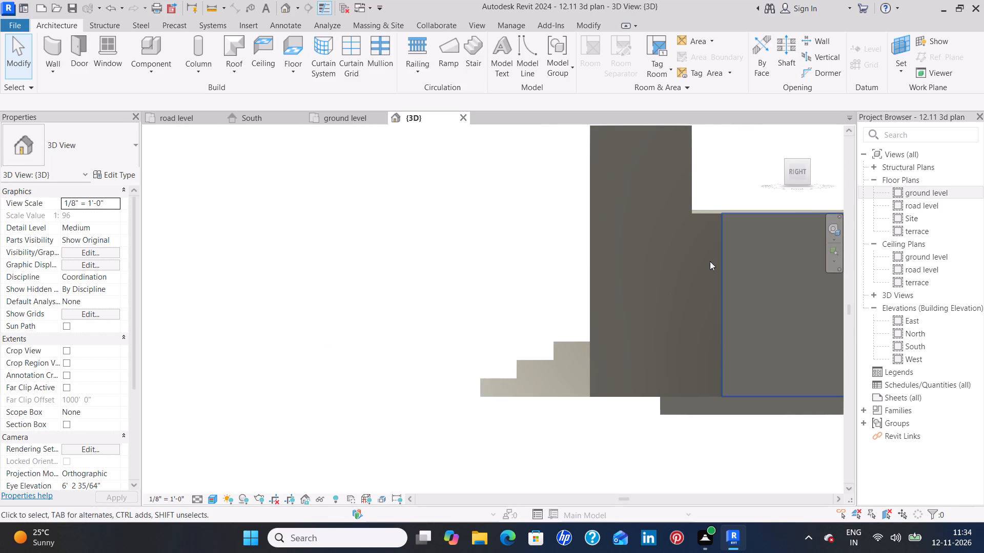
Check the steps between the foyer and parking on the ground level plan's reference image against the modelled walls.
{"action": "left_click", "coordinate": [345, 121]}
{"action": "scroll", "coordinate": [417, 274], "scroll_direction": "down", "scroll_amount": 18}
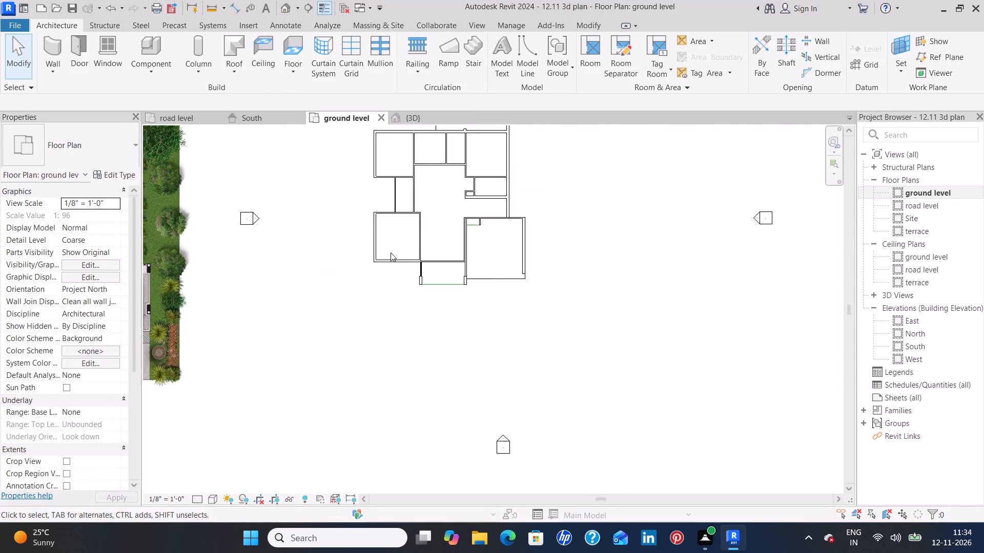
{"action": "middle_click_drag", "start_coordinate": [249, 270], "coordinate": [450, 273]}
{"action": "scroll", "coordinate": [331, 268], "scroll_direction": "up", "scroll_amount": 9}
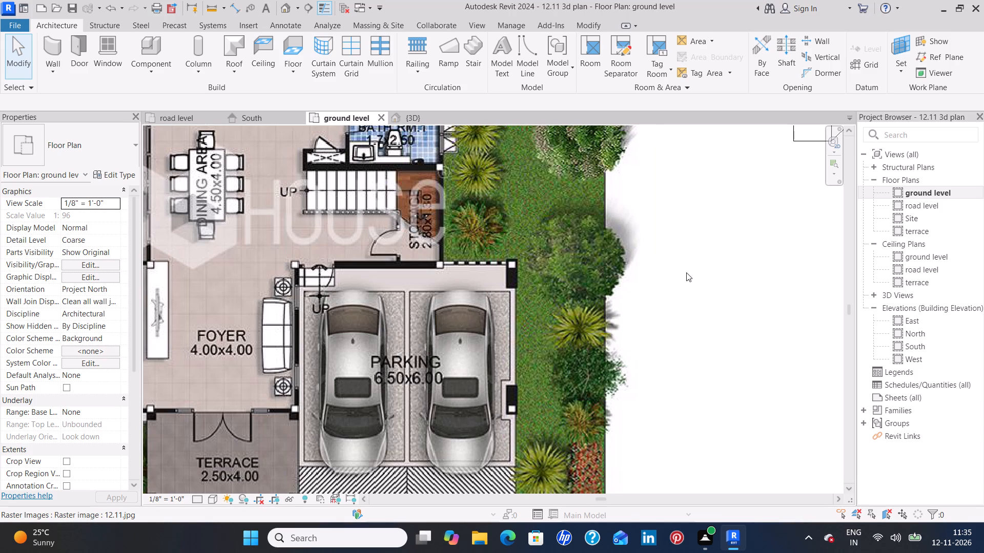
{"action": "scroll", "coordinate": [688, 271], "scroll_direction": "down", "scroll_amount": 4}
{"action": "middle_click_drag", "start_coordinate": [732, 265], "coordinate": [425, 264]}
{"action": "middle_click_drag", "start_coordinate": [711, 266], "coordinate": [387, 324]}
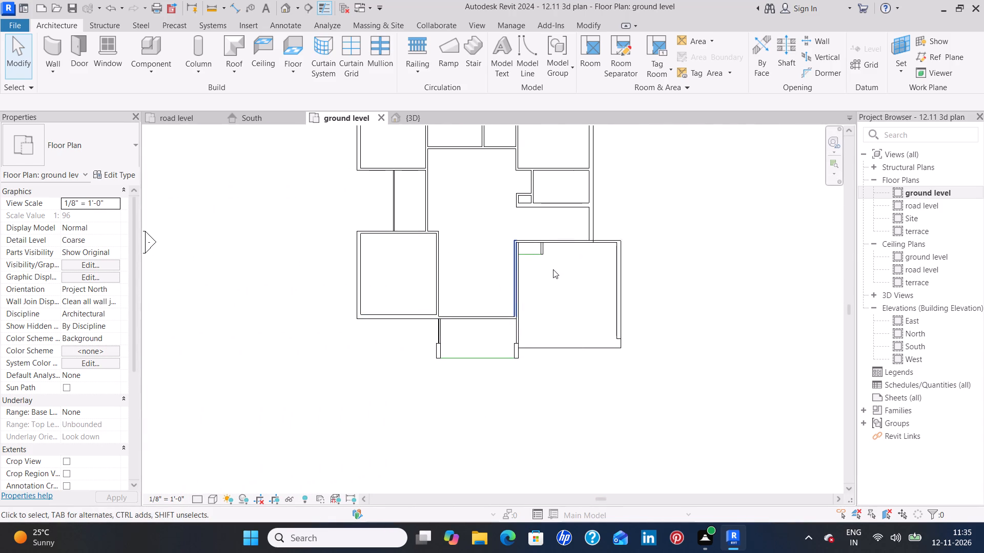
{"action": "scroll", "coordinate": [525, 269], "scroll_direction": "up", "scroll_amount": 4}
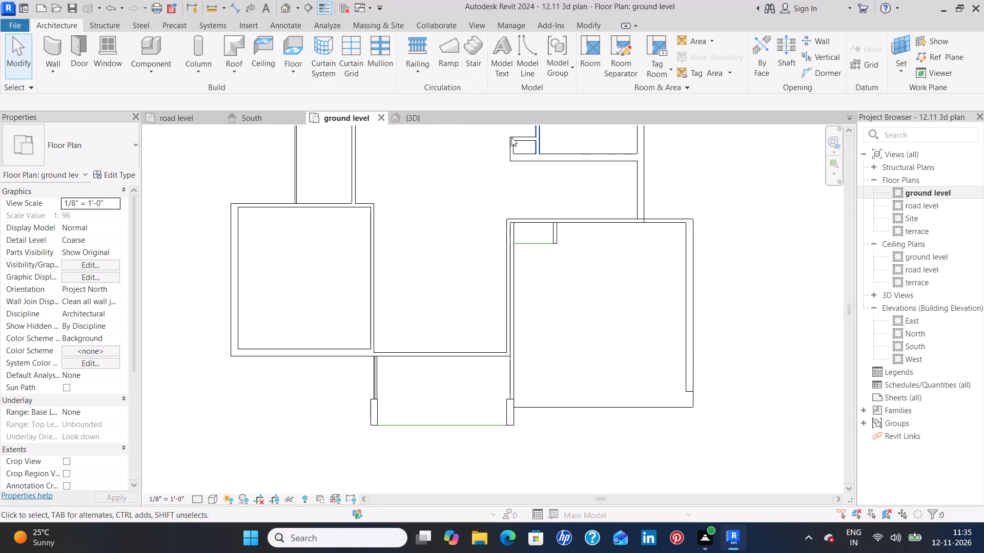
Start a new in-place model component in the Casework category from the 3D view, keeping the default name.
{"action": "left_click", "coordinate": [439, 113]}
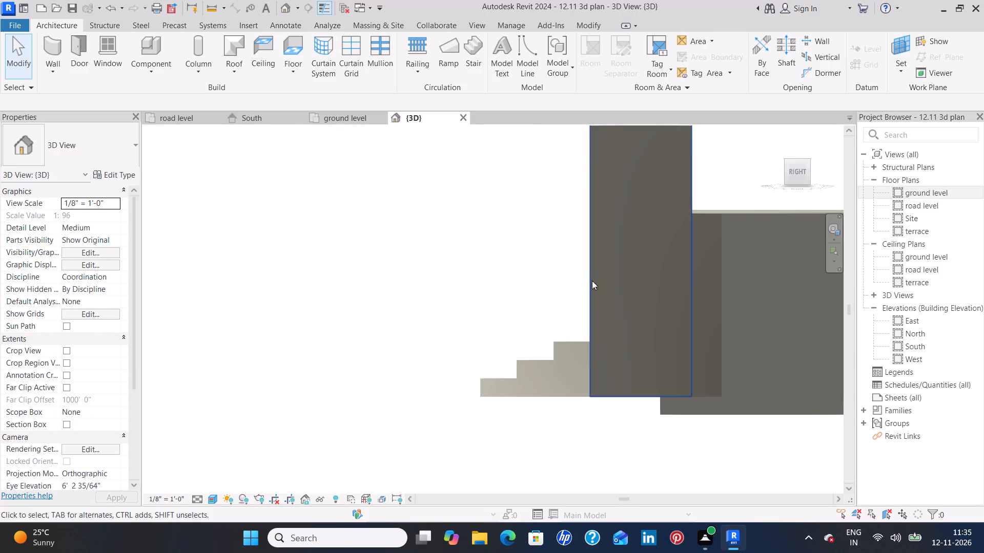
{"action": "middle_click_drag", "start_coordinate": [586, 359], "coordinate": [468, 244]}
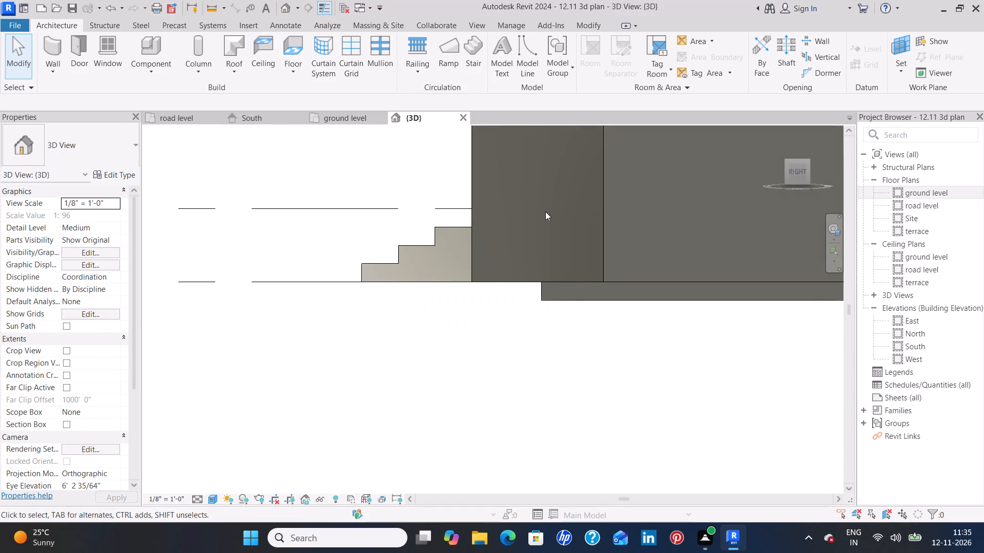
{"action": "middle_click_drag", "start_coordinate": [565, 207], "coordinate": [521, 299]}
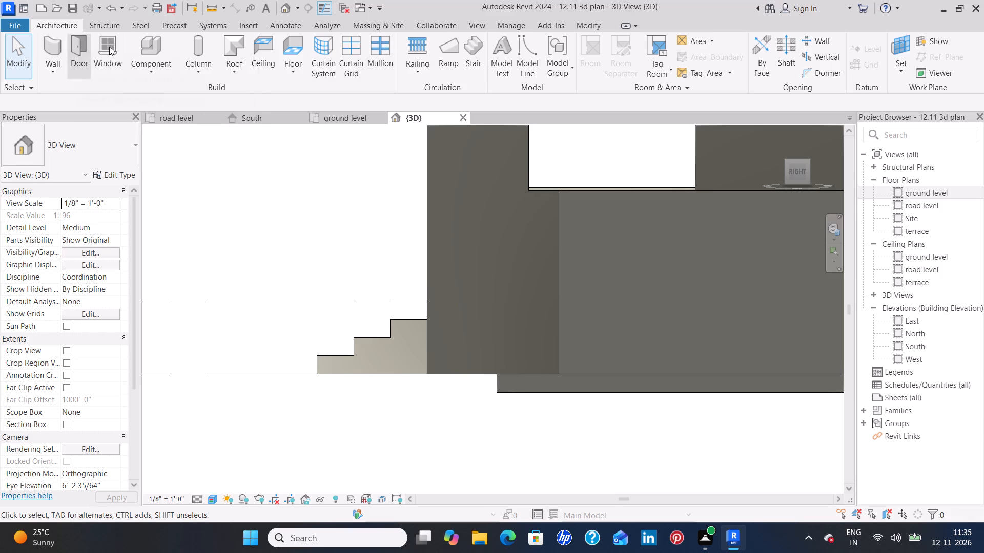
{"action": "left_click", "coordinate": [150, 67]}
{"action": "left_click", "coordinate": [155, 127]}
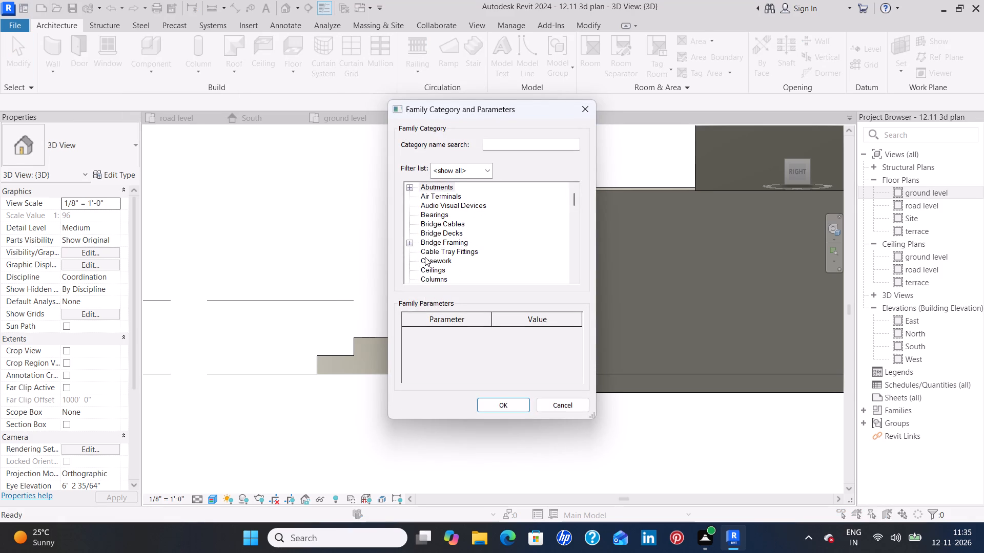
{"action": "left_click", "coordinate": [427, 262]}
{"action": "left_click", "coordinate": [496, 405]}
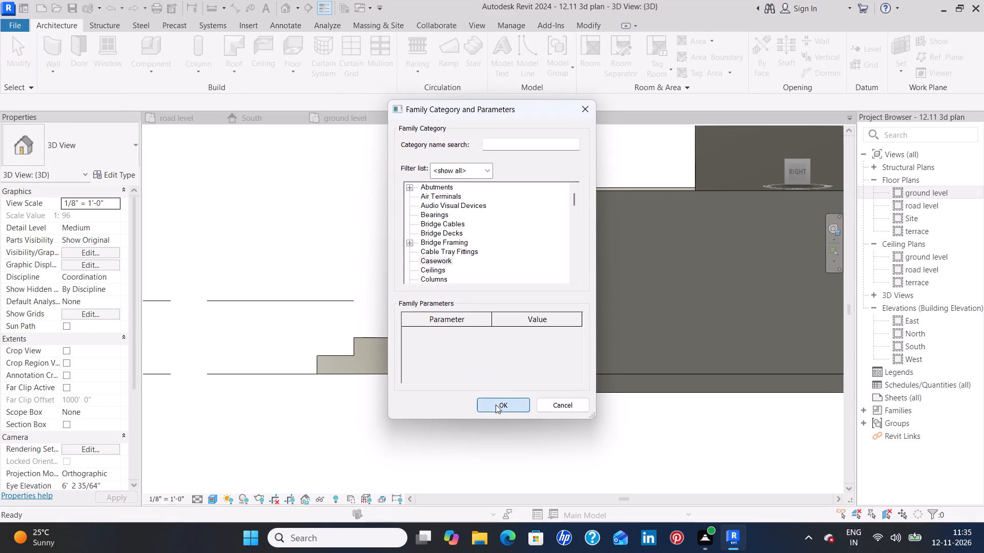
{"action": "scroll", "coordinate": [383, 338], "scroll_direction": "up", "scroll_amount": 2}
{"action": "middle_click_drag", "start_coordinate": [383, 338], "coordinate": [398, 338]}
{"action": "scroll", "coordinate": [383, 338], "scroll_direction": "up", "scroll_amount": 2}
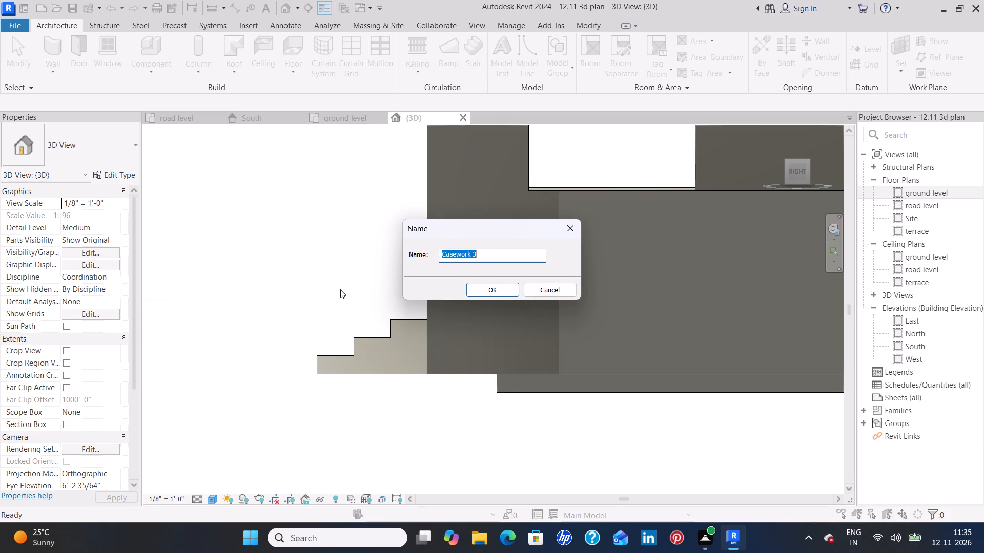
{"action": "left_click", "coordinate": [480, 287]}
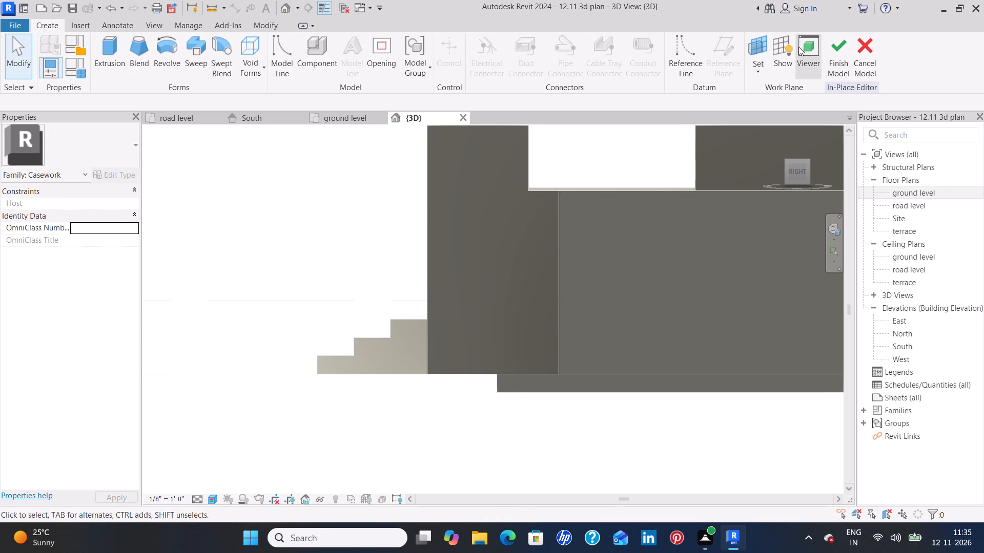
Pick the vertical edge of the 9" wall behind the front wall stub as the work plane and start an extrusion on it.
{"action": "left_click", "coordinate": [758, 51]}
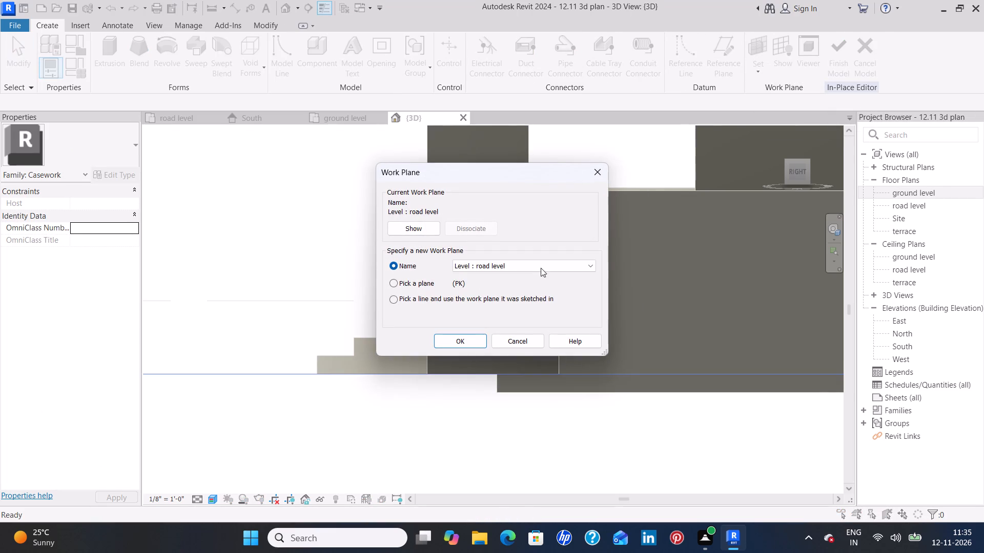
{"action": "left_click", "coordinate": [524, 266]}
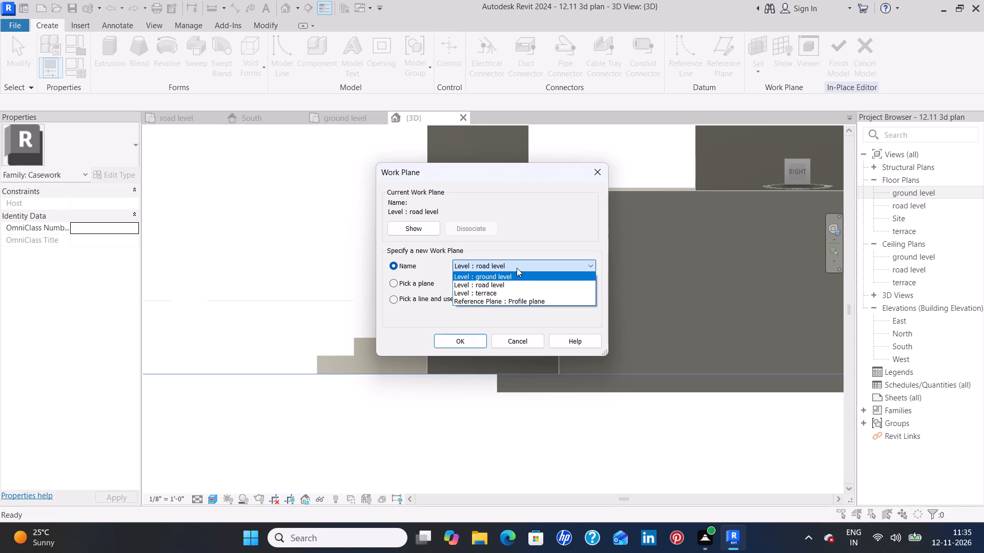
{"action": "left_click", "coordinate": [519, 274]}
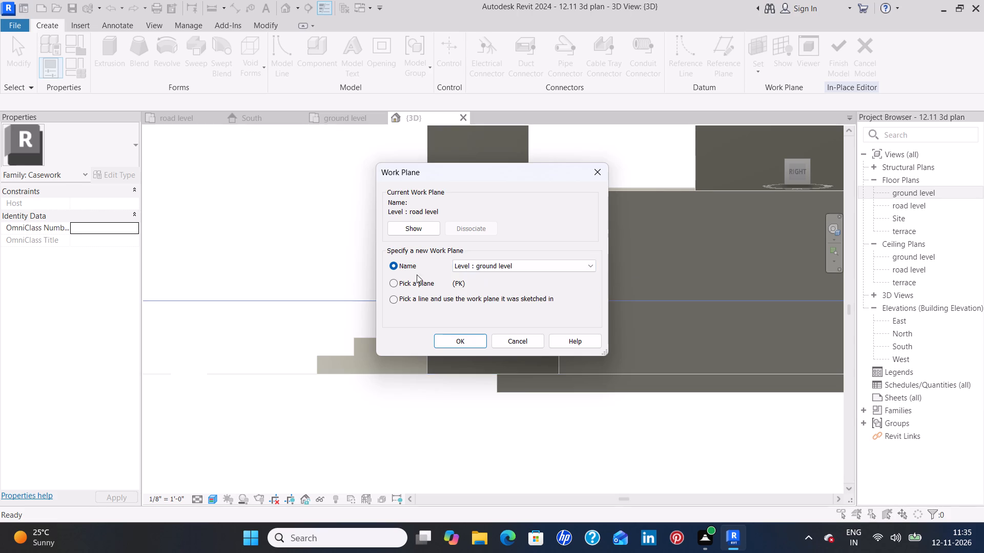
{"action": "left_click", "coordinate": [393, 284]}
{"action": "left_click", "coordinate": [456, 342]}
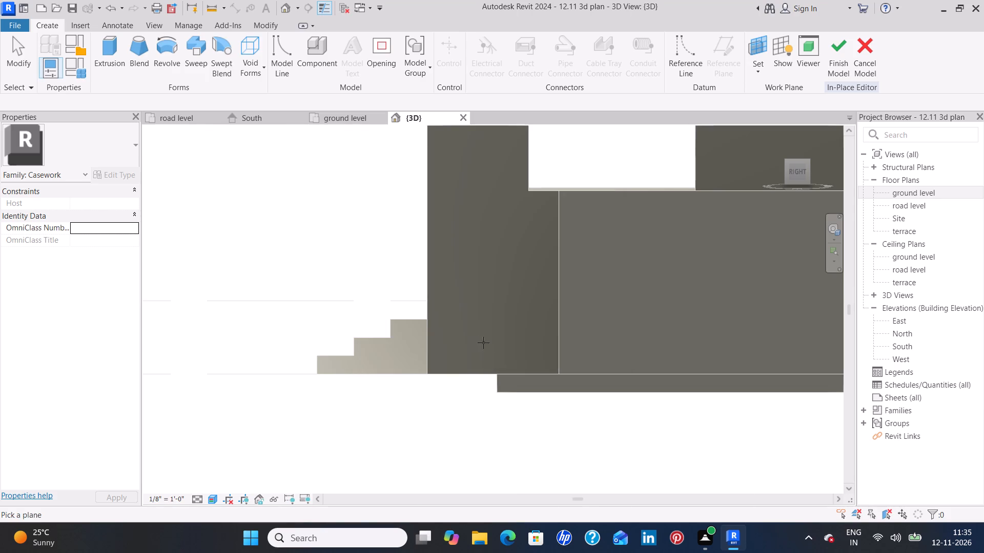
{"action": "left_click", "coordinate": [559, 282]}
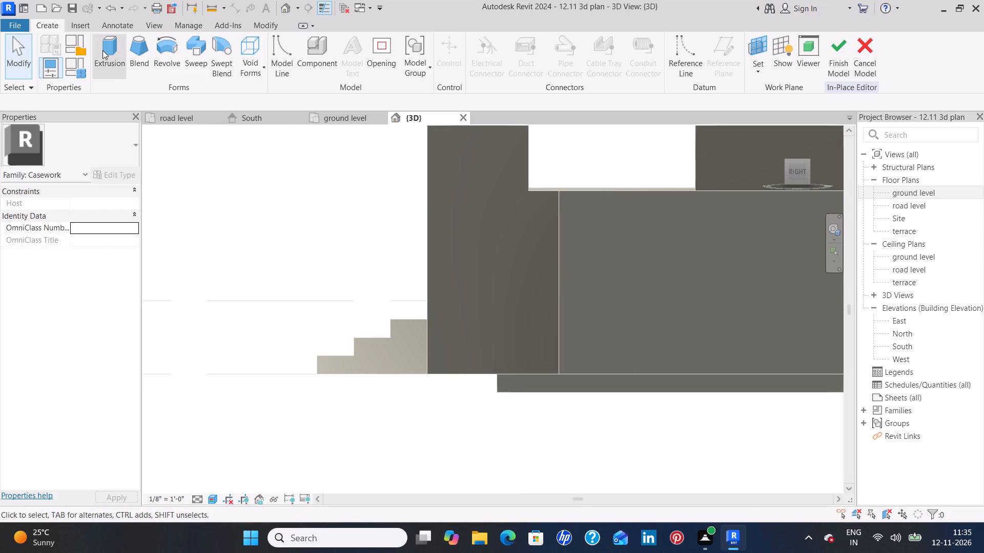
{"action": "left_click", "coordinate": [102, 50]}
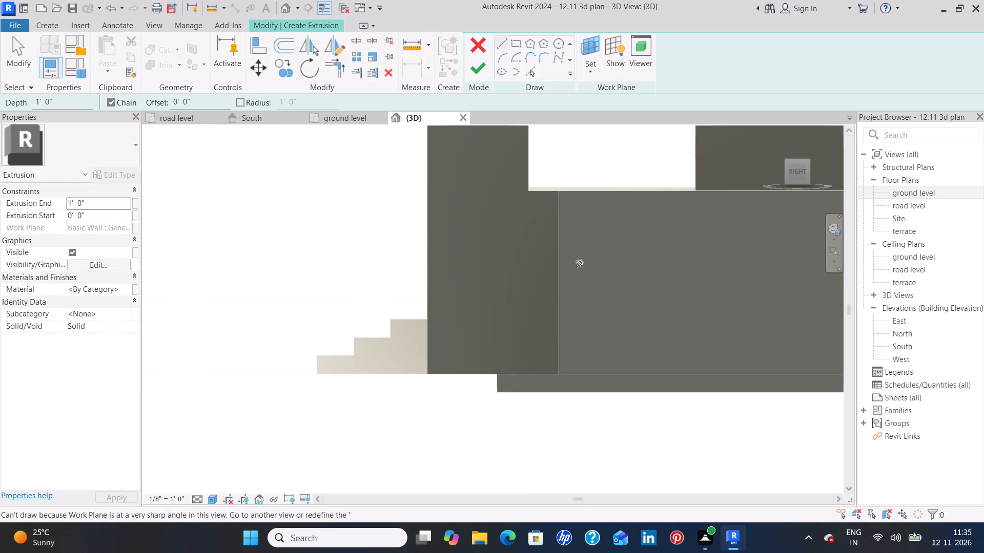
{"action": "key", "text": "Escape"}
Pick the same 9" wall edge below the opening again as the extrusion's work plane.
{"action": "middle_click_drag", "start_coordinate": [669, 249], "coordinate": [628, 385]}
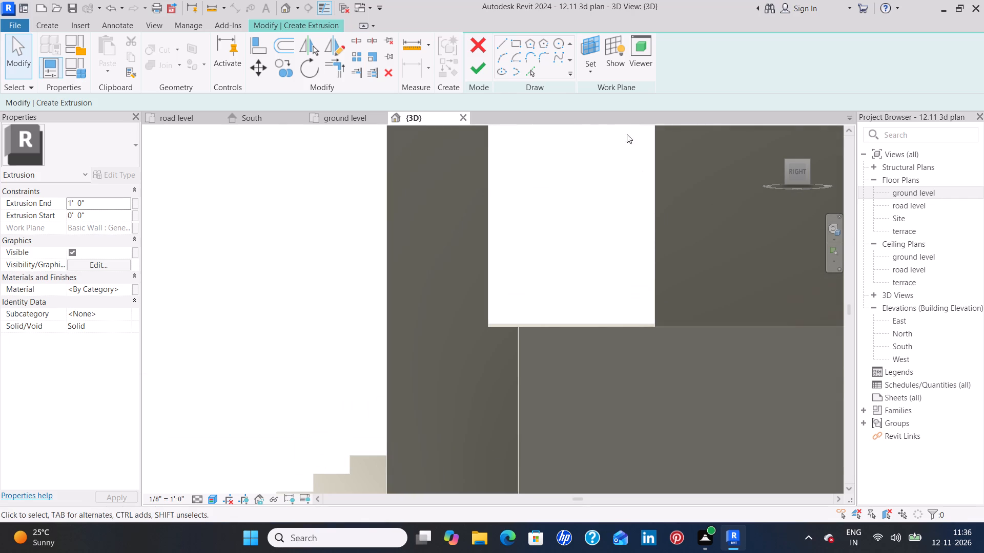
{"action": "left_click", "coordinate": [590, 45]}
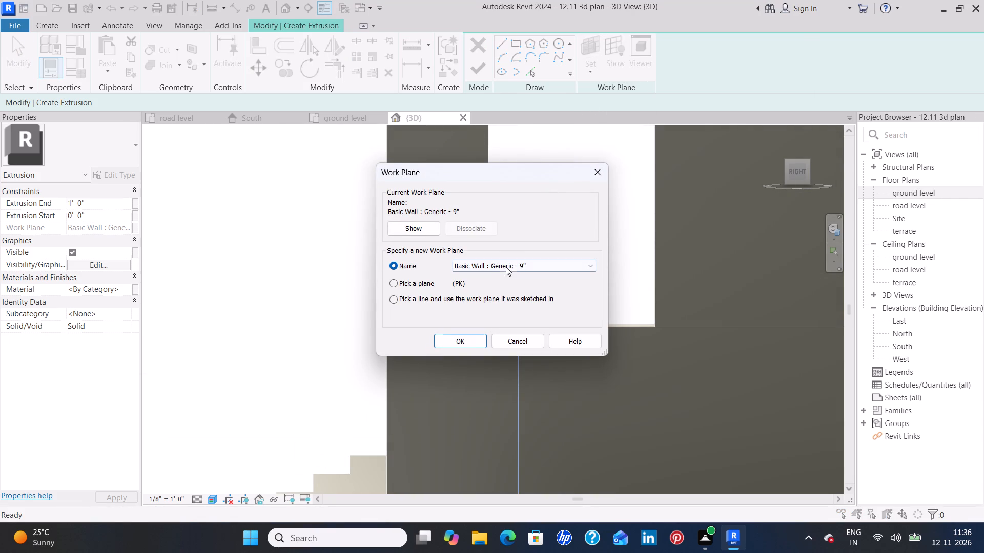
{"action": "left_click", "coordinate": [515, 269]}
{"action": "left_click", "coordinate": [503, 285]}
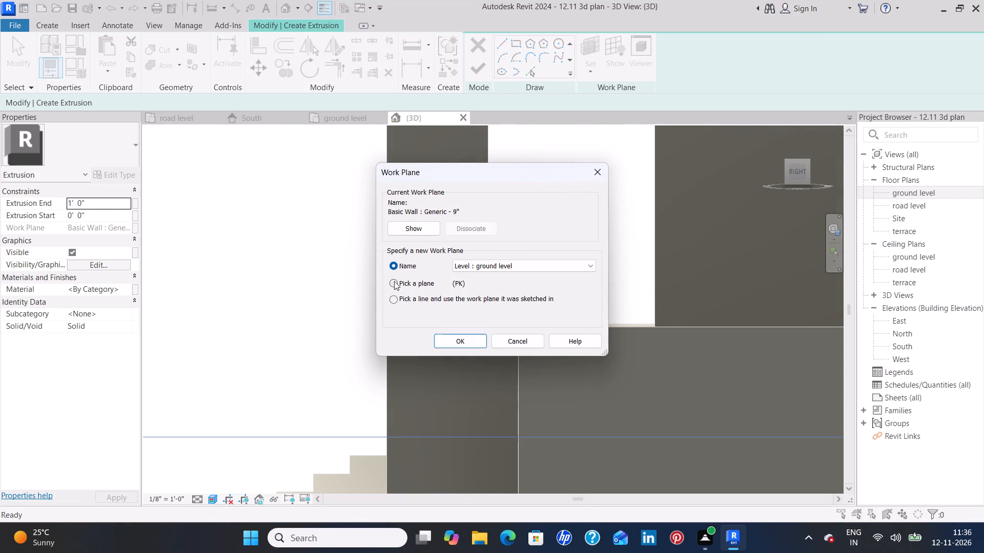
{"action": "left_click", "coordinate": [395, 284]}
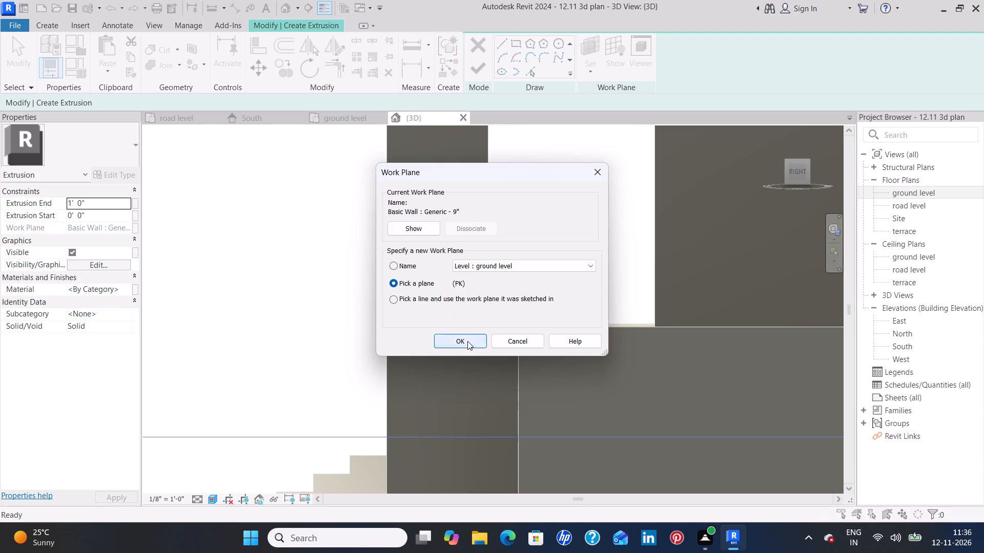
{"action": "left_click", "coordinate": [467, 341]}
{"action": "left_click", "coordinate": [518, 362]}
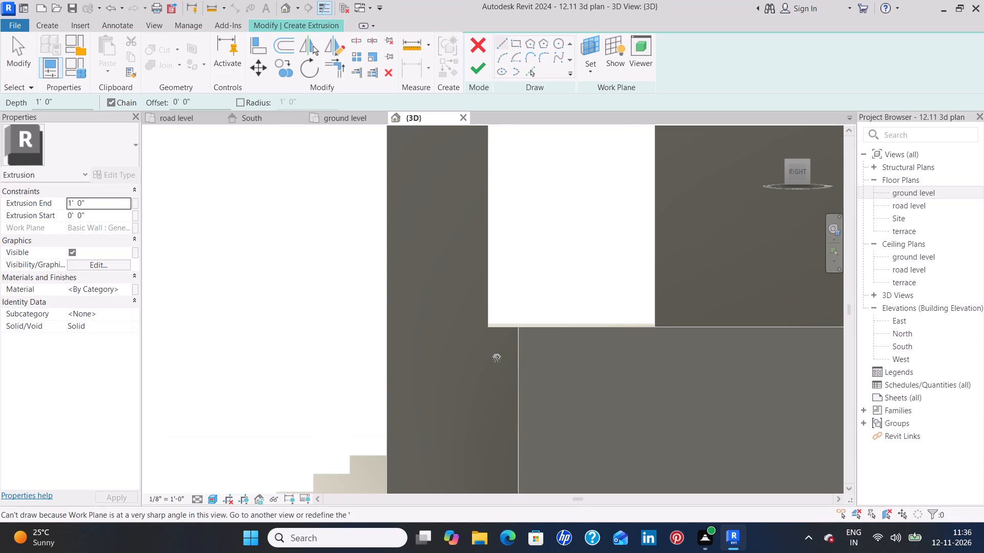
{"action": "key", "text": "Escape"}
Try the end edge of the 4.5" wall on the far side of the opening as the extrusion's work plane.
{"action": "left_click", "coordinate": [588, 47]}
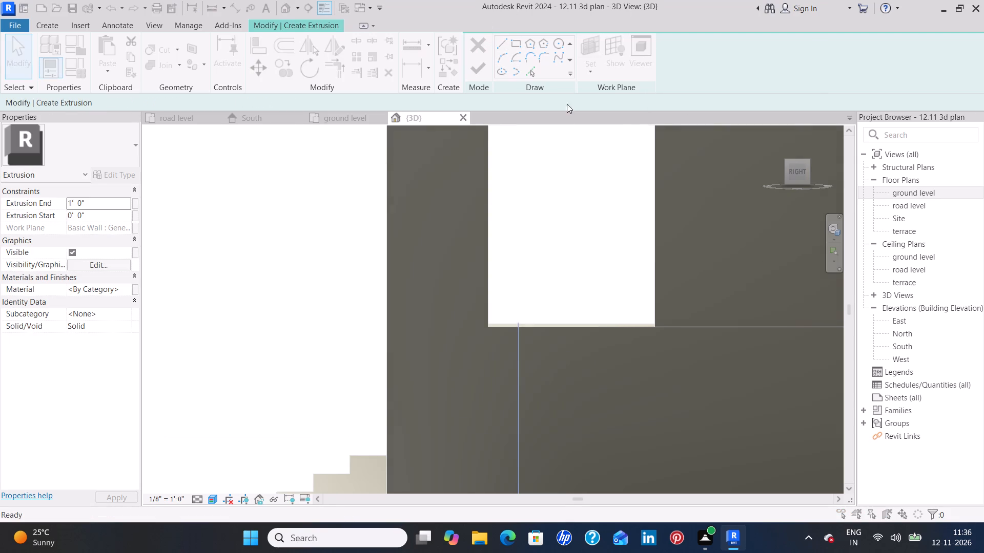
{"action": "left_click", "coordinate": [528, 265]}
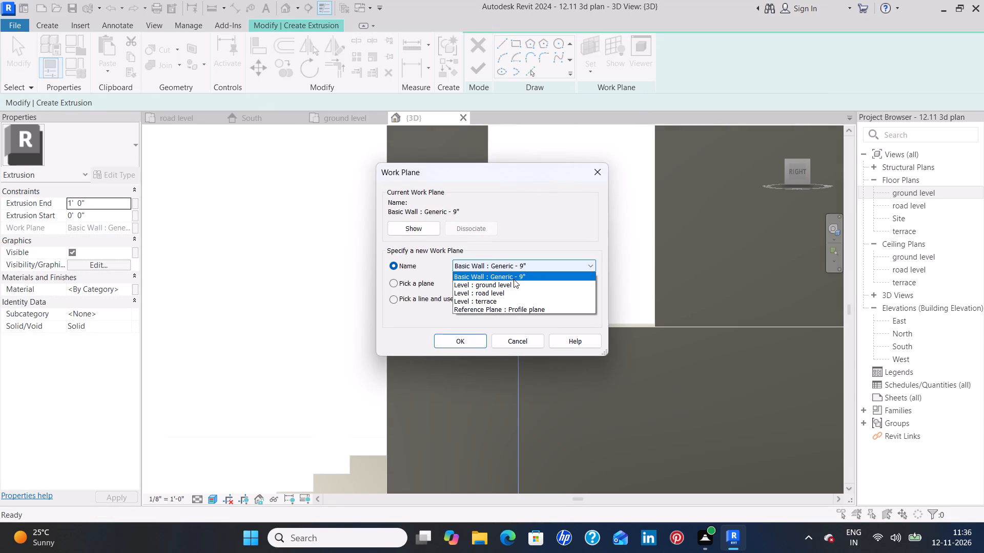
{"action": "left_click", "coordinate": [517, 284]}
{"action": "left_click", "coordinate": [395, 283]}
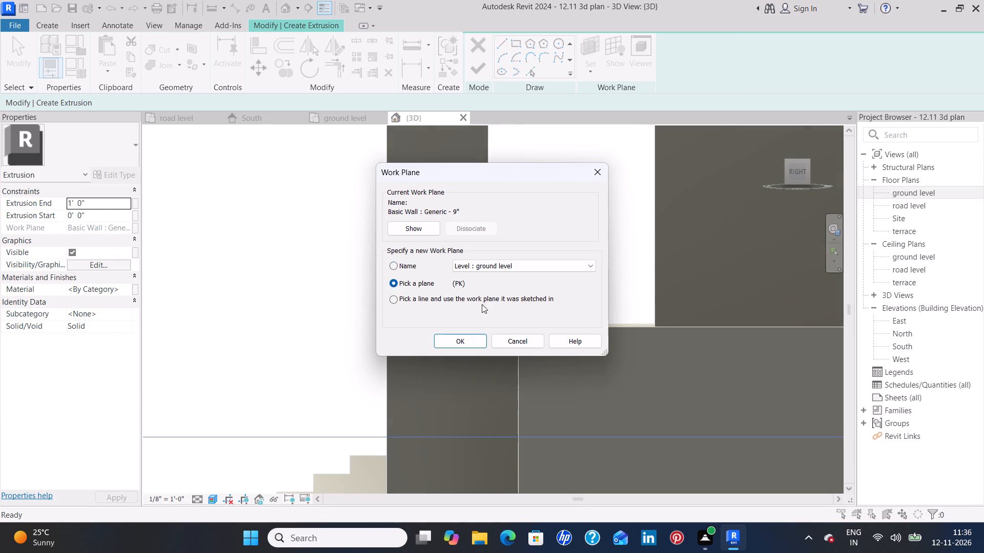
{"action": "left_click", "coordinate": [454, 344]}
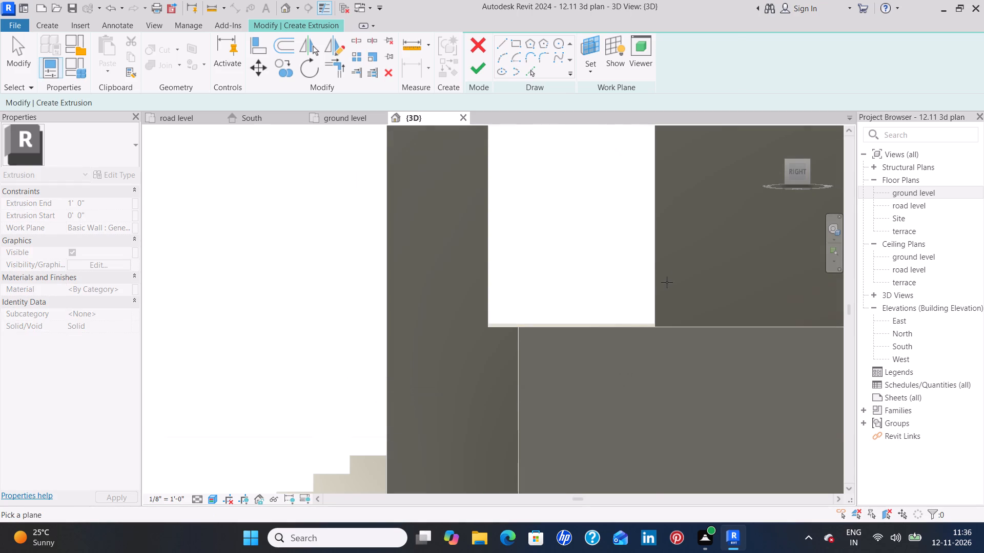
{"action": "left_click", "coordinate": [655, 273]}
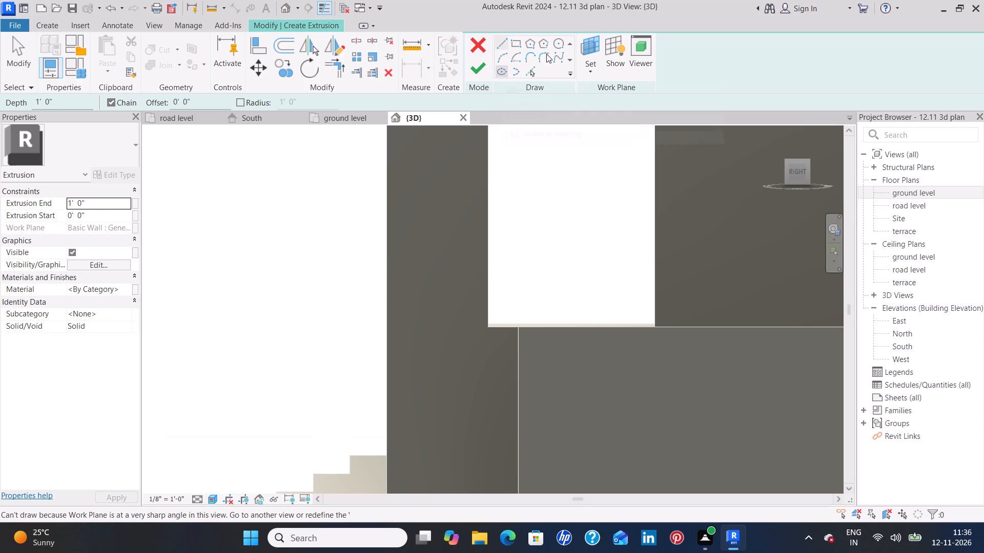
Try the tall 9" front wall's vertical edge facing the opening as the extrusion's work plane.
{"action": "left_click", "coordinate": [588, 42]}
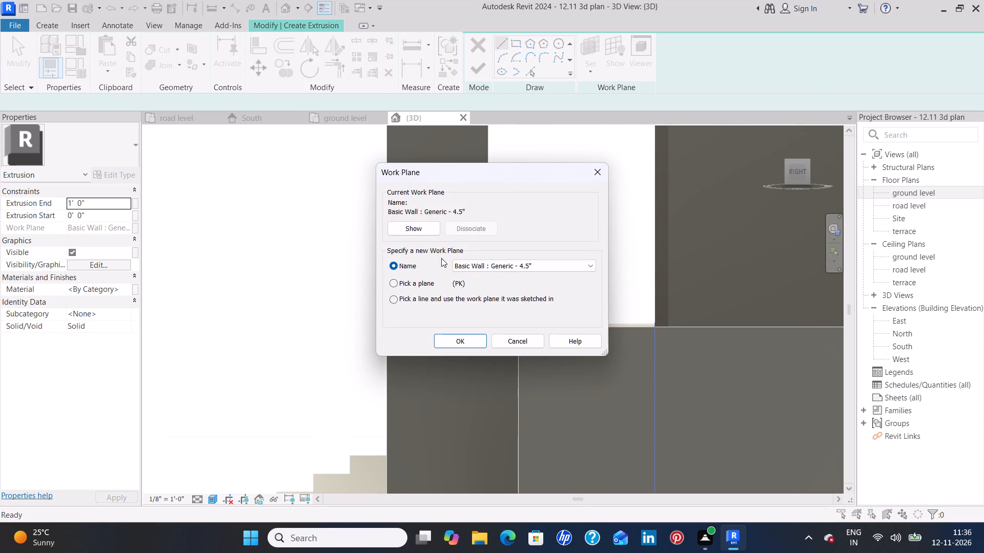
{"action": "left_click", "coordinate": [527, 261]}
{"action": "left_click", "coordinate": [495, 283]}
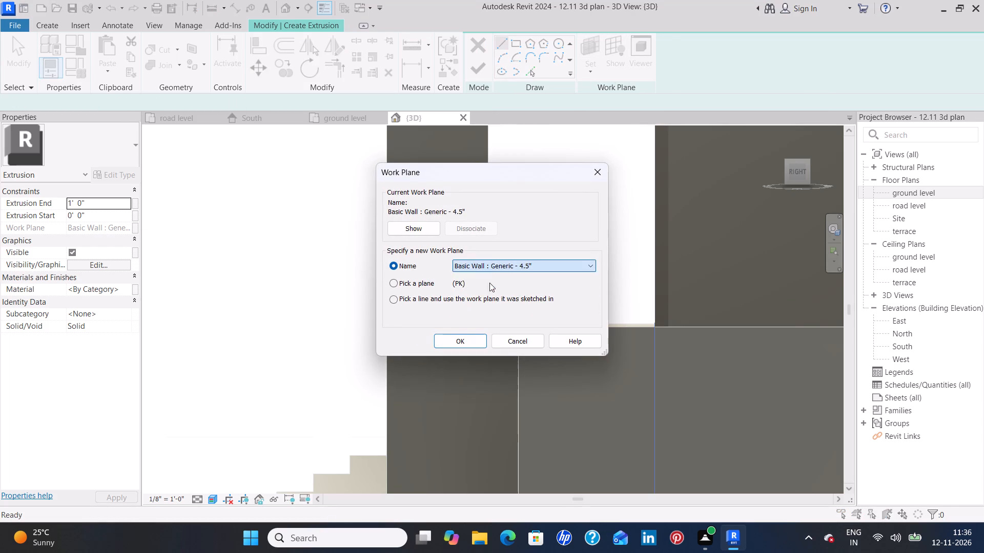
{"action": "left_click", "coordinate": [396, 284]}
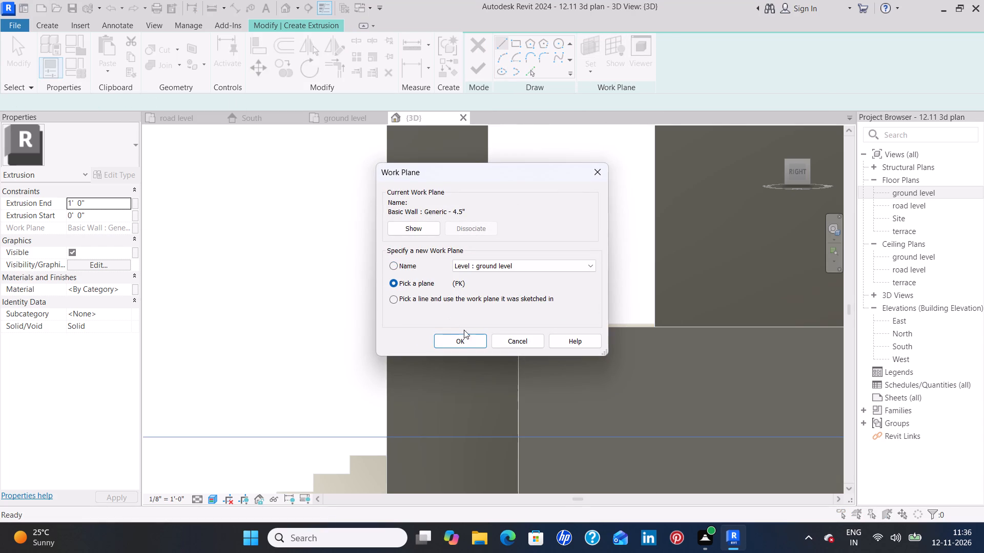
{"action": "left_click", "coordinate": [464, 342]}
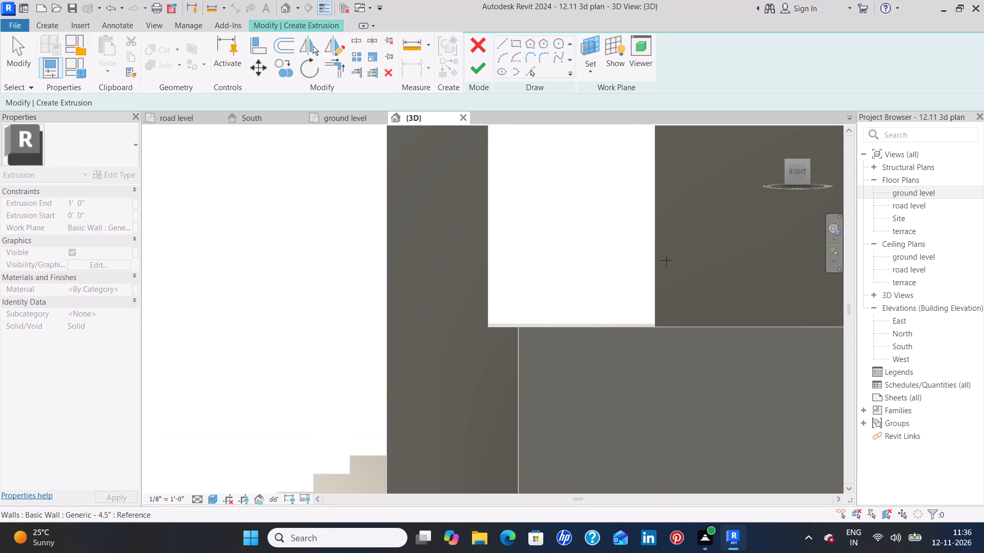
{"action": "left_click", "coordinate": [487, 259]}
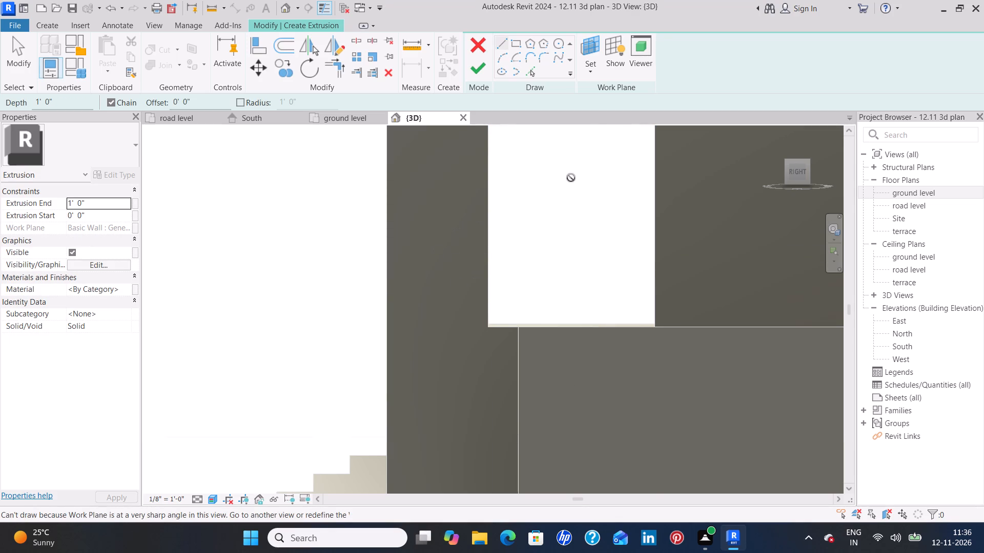
Pick the lower 9" wall's vertical edge, just under the opening's sill, as the extrusion's work plane.
{"action": "left_click", "coordinate": [585, 44]}
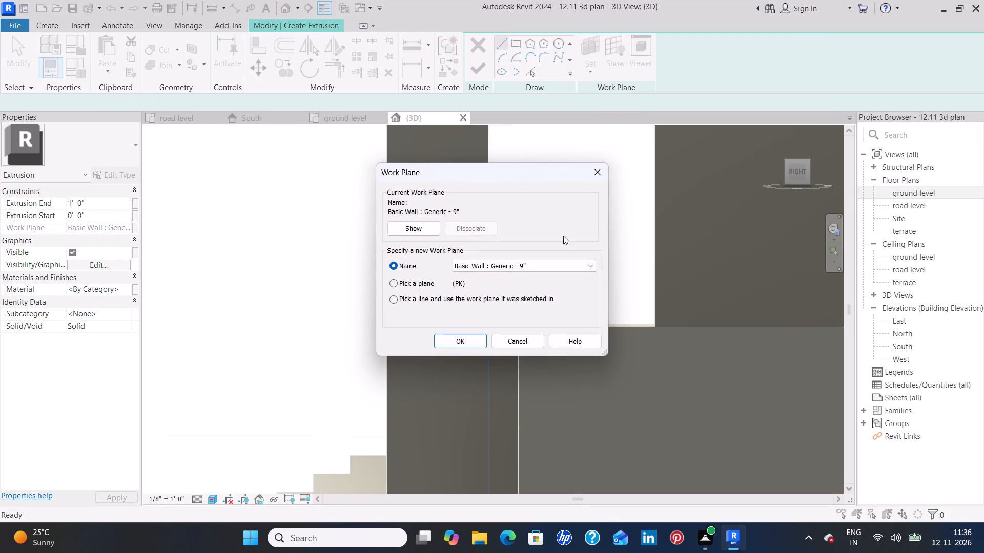
{"action": "left_click", "coordinate": [553, 263]}
{"action": "left_click", "coordinate": [524, 286]}
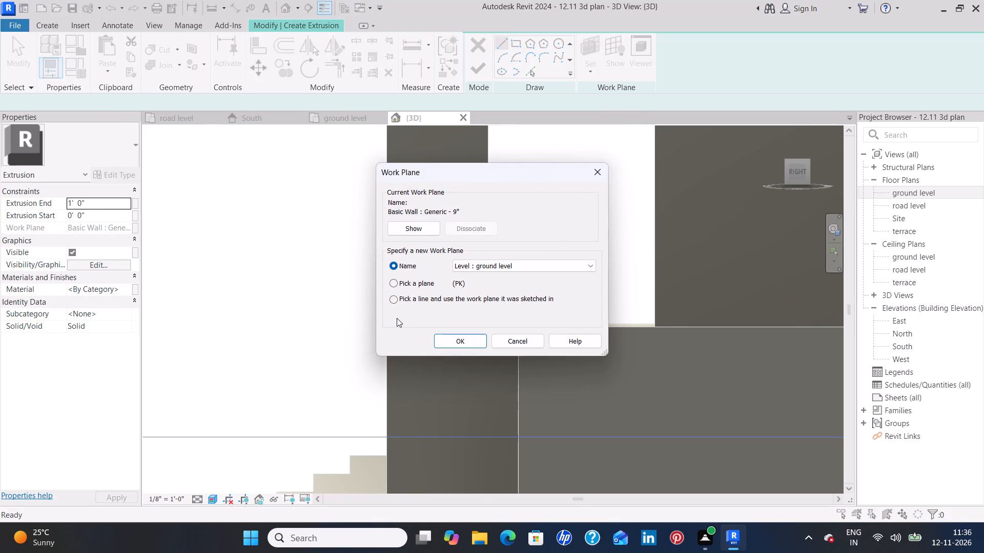
{"action": "left_click", "coordinate": [392, 284]}
{"action": "left_click", "coordinate": [461, 342]}
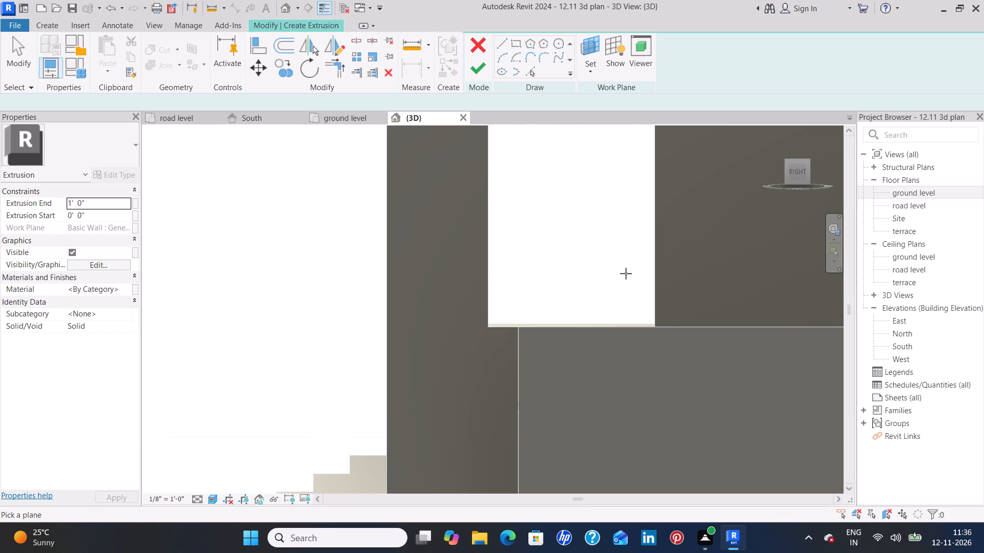
{"action": "scroll", "coordinate": [666, 240], "scroll_direction": "down", "scroll_amount": 5}
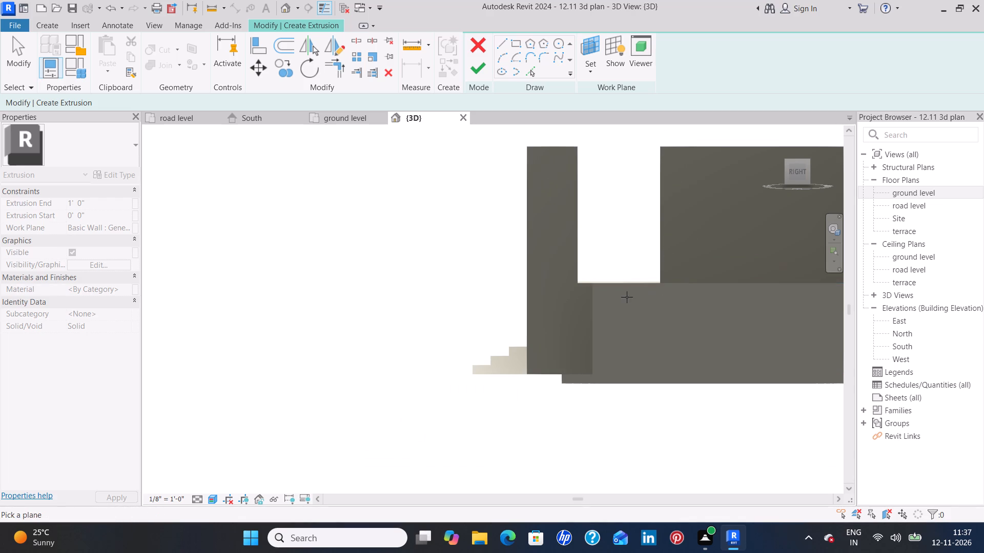
{"action": "left_click", "coordinate": [591, 286]}
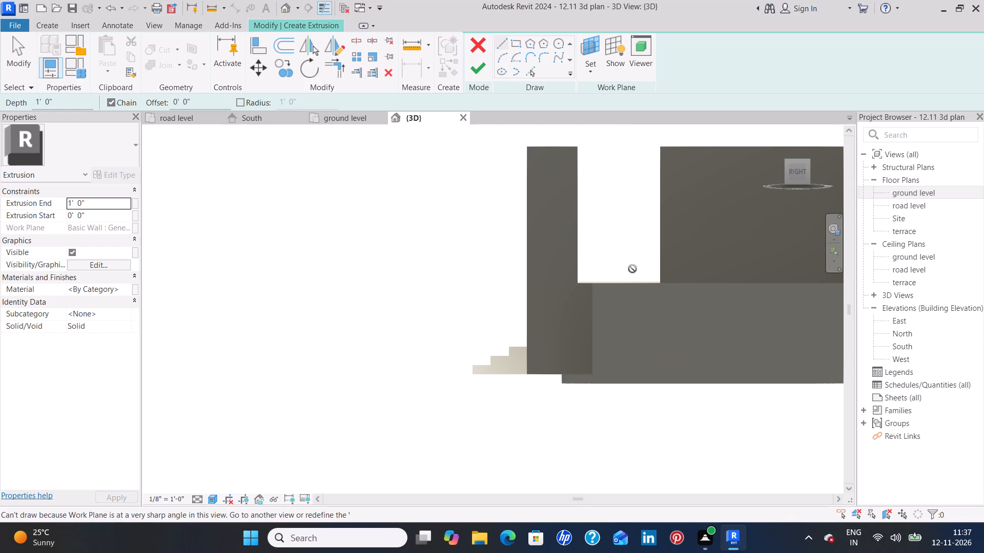
{"action": "key", "text": "Escape"}
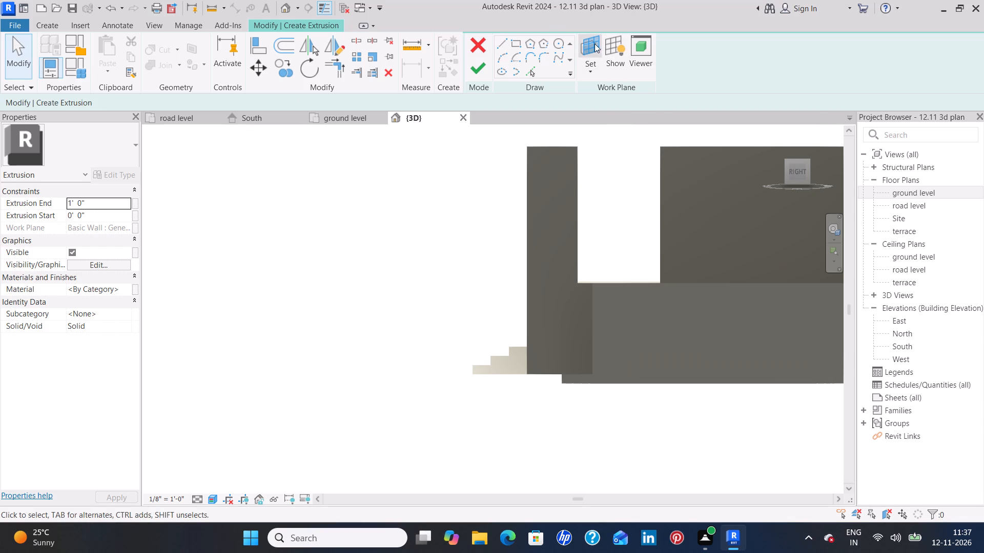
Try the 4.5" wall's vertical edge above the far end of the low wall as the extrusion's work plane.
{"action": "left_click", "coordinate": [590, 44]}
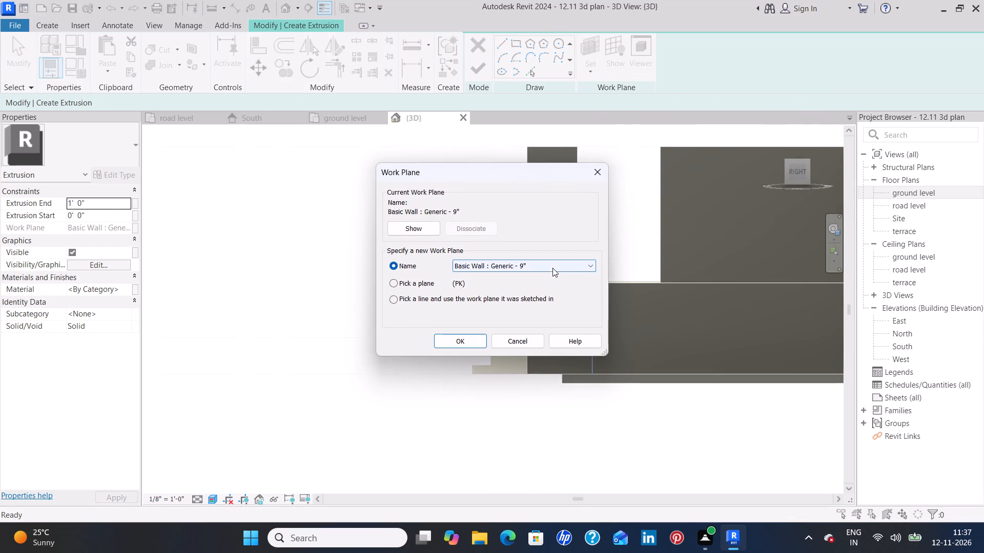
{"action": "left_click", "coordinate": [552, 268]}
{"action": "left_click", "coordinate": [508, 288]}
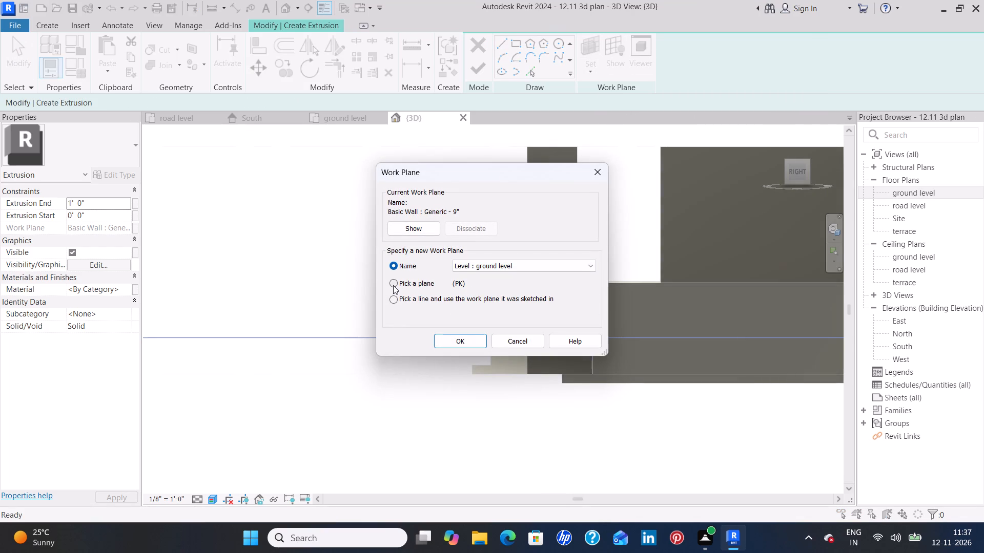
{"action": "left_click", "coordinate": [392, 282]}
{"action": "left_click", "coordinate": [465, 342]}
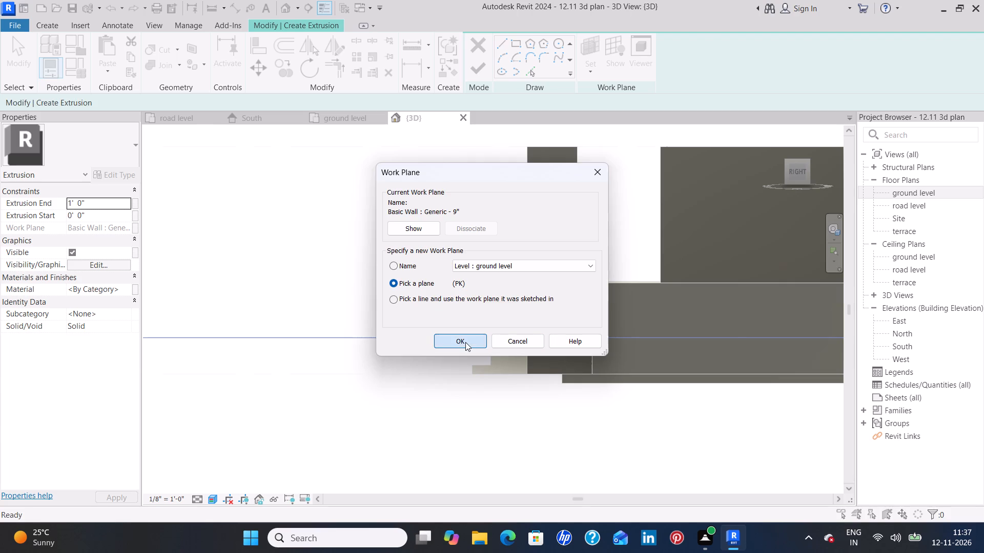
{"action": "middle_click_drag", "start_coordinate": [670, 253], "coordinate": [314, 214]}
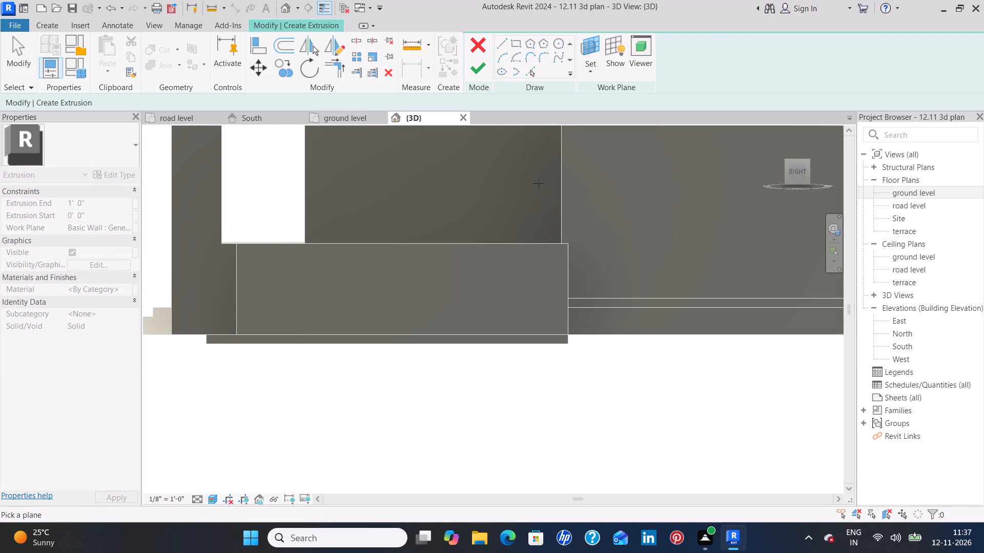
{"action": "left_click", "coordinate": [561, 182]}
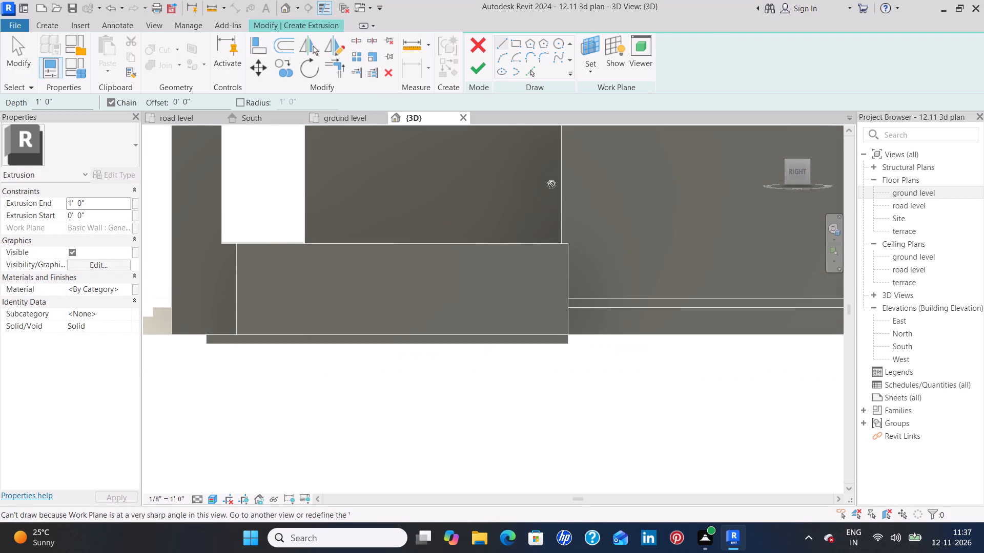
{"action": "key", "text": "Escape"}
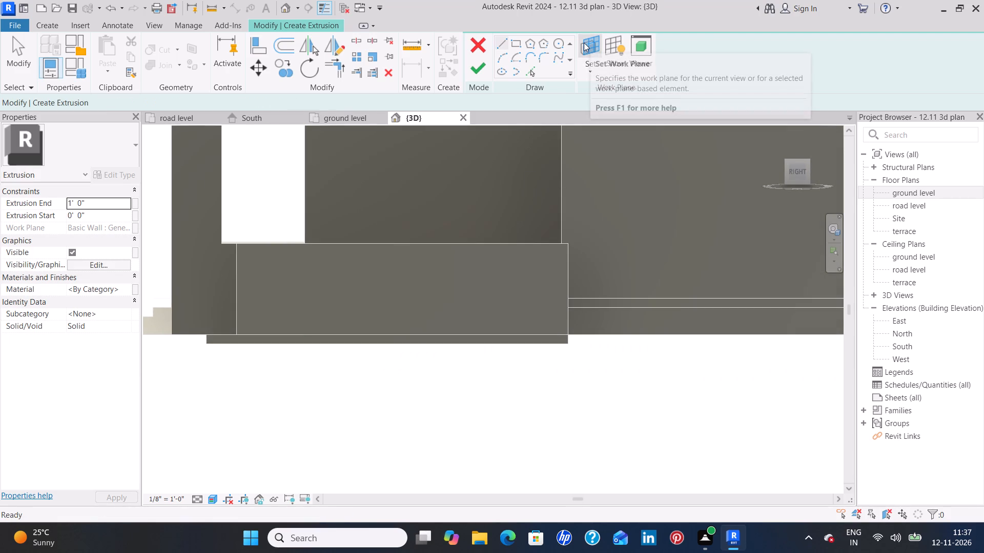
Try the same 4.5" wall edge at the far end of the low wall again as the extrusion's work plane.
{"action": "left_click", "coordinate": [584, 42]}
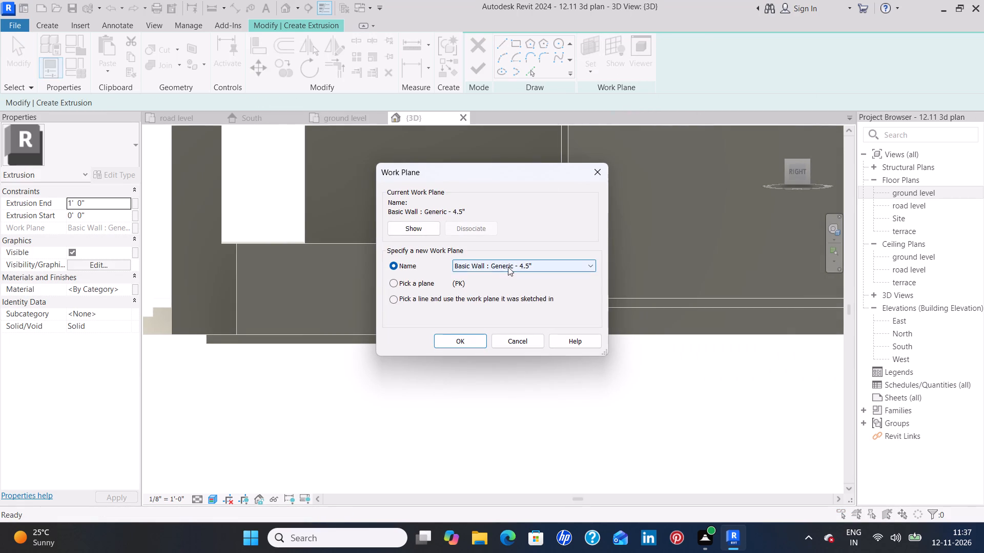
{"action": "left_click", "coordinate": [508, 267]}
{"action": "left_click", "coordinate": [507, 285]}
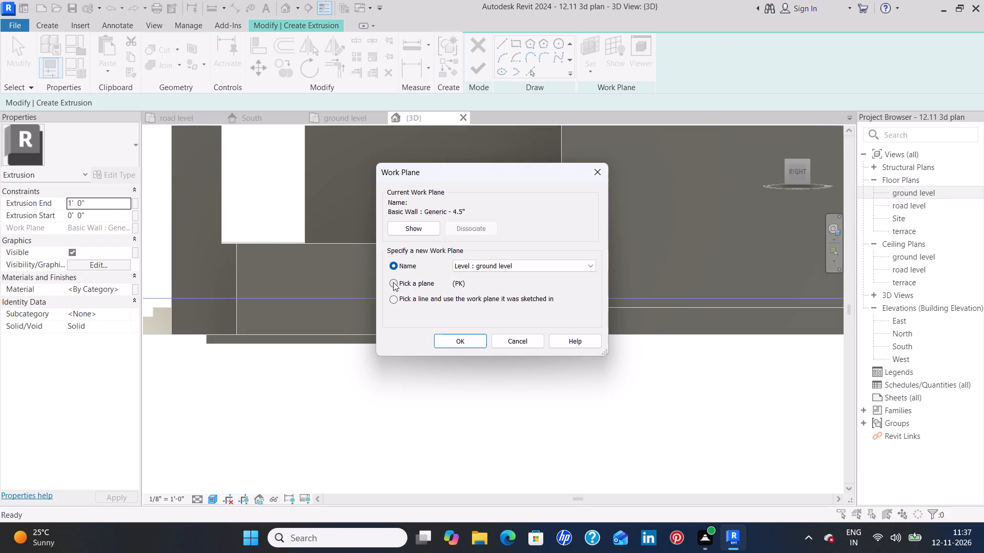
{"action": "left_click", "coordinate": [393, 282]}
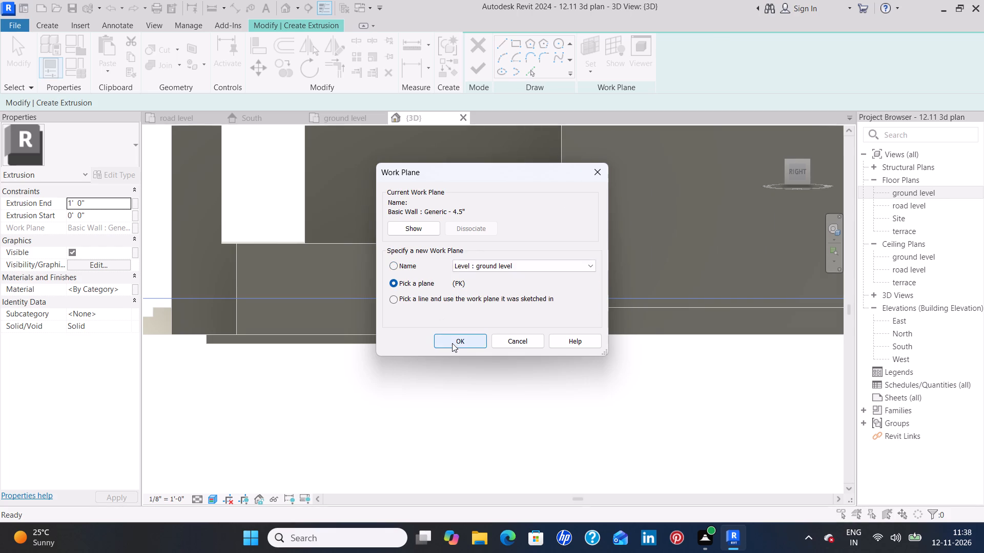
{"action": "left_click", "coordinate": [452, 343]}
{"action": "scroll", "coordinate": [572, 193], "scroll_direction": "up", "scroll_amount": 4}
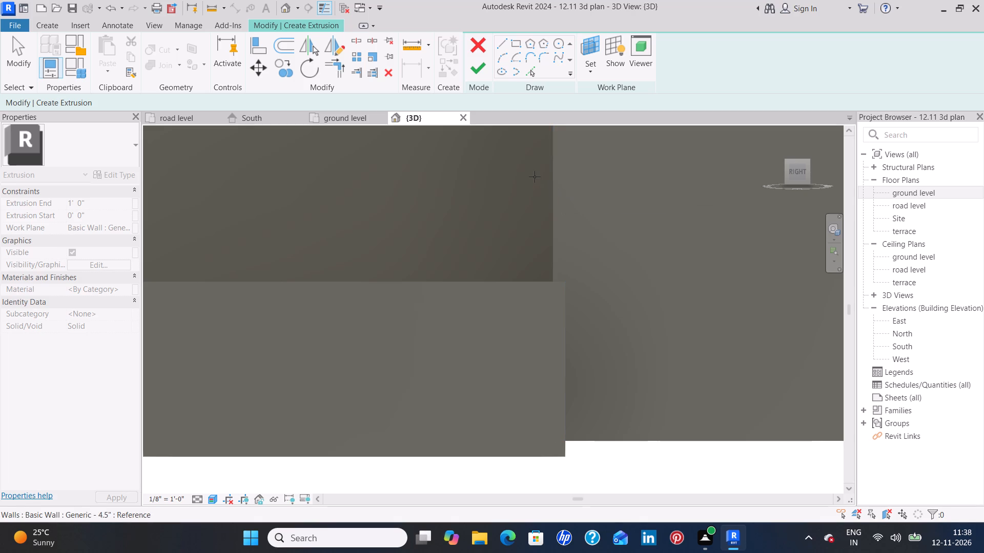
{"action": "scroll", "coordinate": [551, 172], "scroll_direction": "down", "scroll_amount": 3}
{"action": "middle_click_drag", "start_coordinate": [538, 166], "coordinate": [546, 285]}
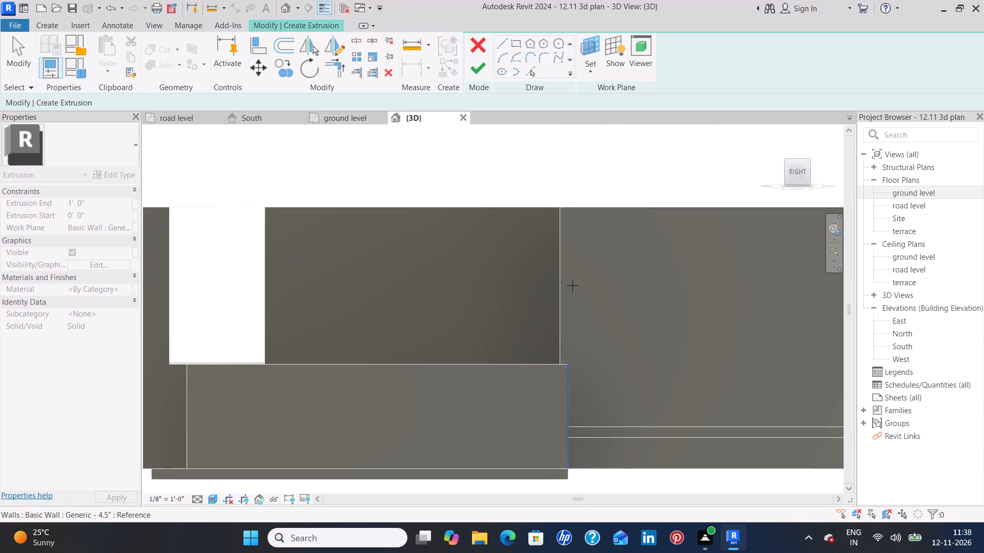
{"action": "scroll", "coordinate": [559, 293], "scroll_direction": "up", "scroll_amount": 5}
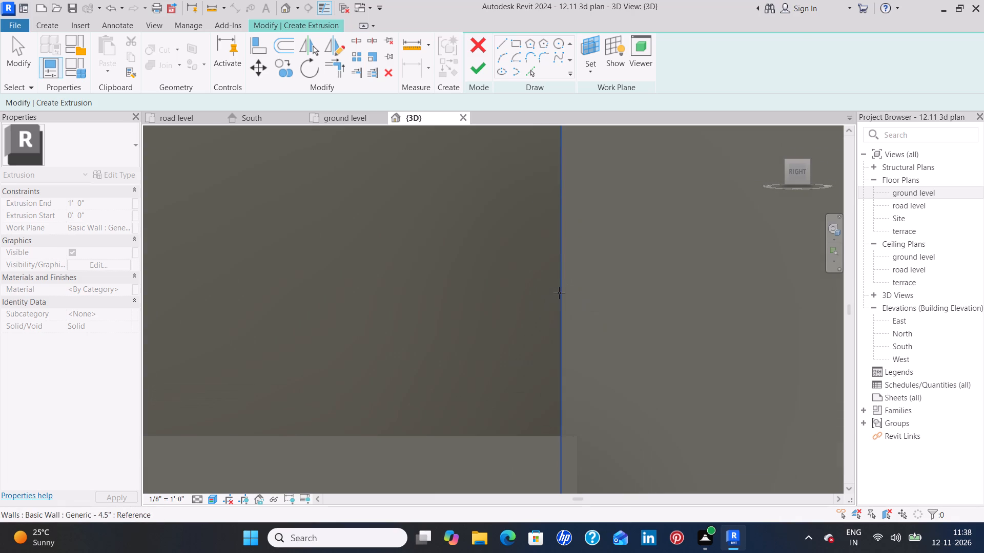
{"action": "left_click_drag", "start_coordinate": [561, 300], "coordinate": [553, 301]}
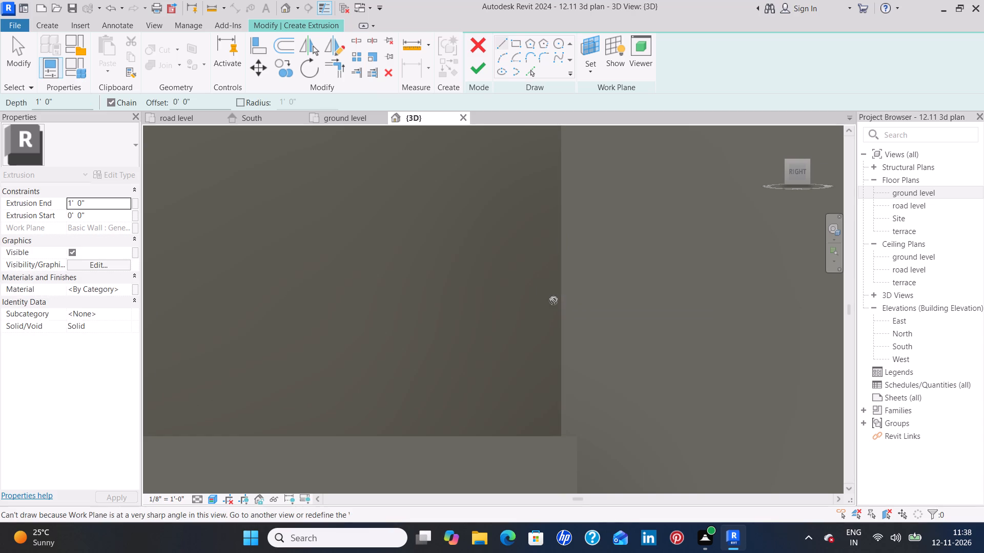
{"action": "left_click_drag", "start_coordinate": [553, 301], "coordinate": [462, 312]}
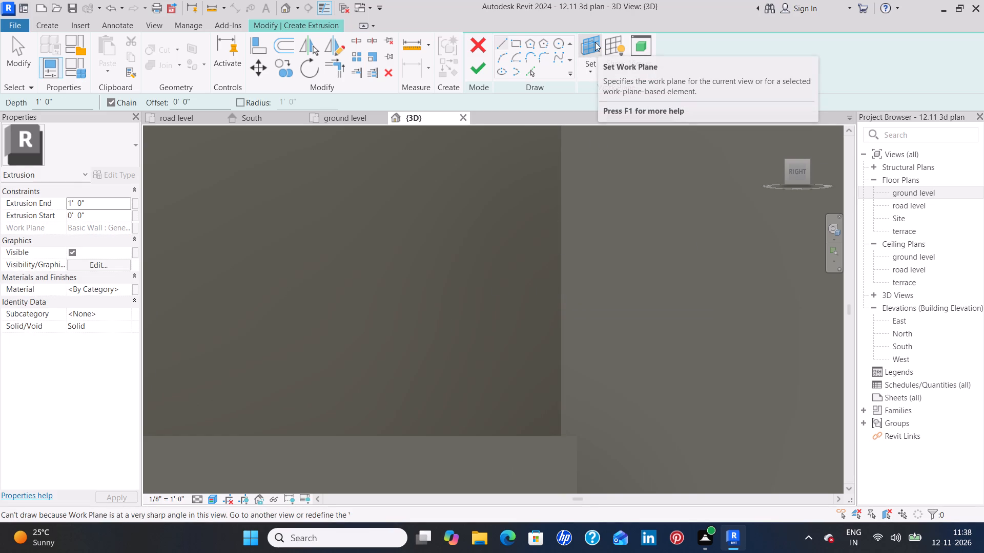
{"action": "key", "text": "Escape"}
Pick the side face of the tall 9" front wall beside the opening as the extrusion's work plane.
{"action": "left_click", "coordinate": [585, 52]}
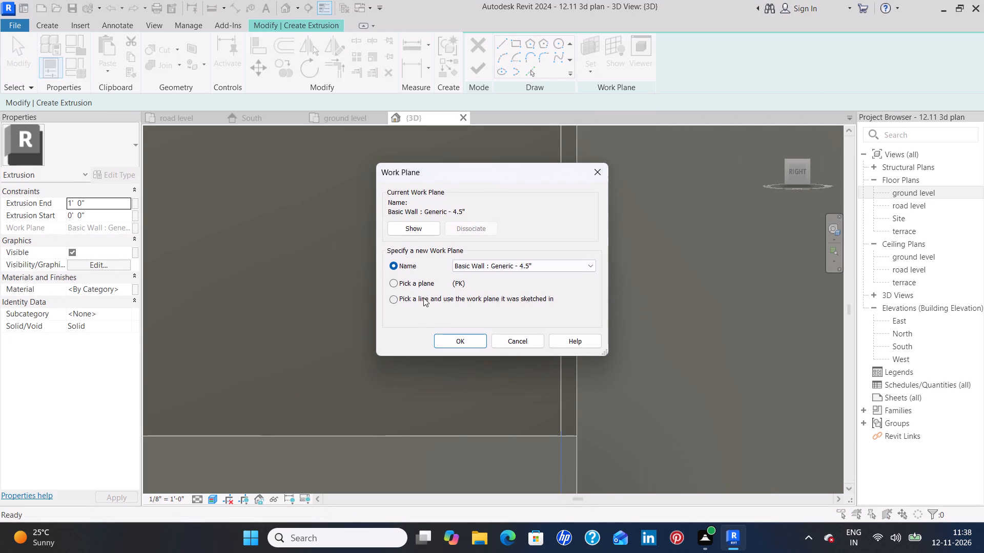
{"action": "left_click", "coordinate": [507, 265]}
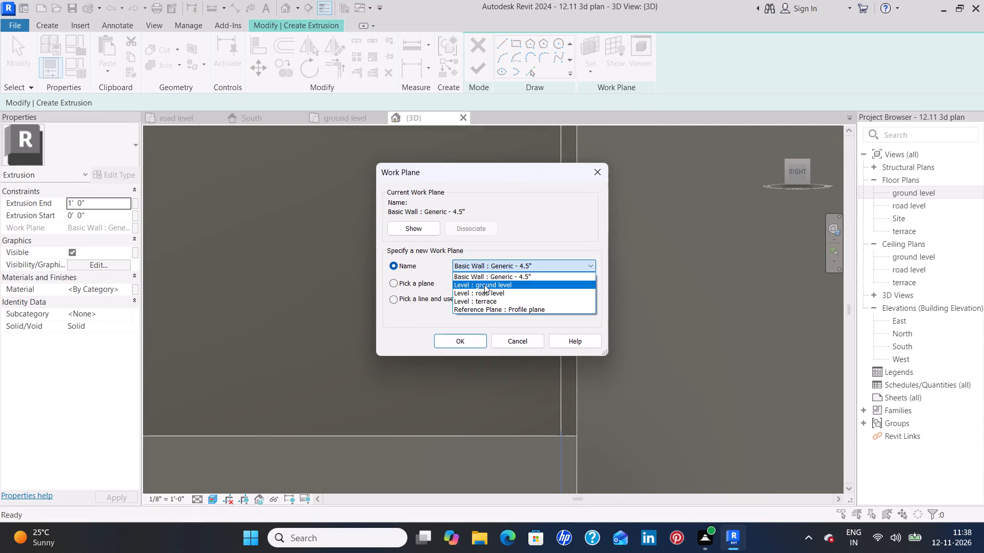
{"action": "left_click", "coordinate": [484, 285]}
{"action": "left_click", "coordinate": [393, 284]}
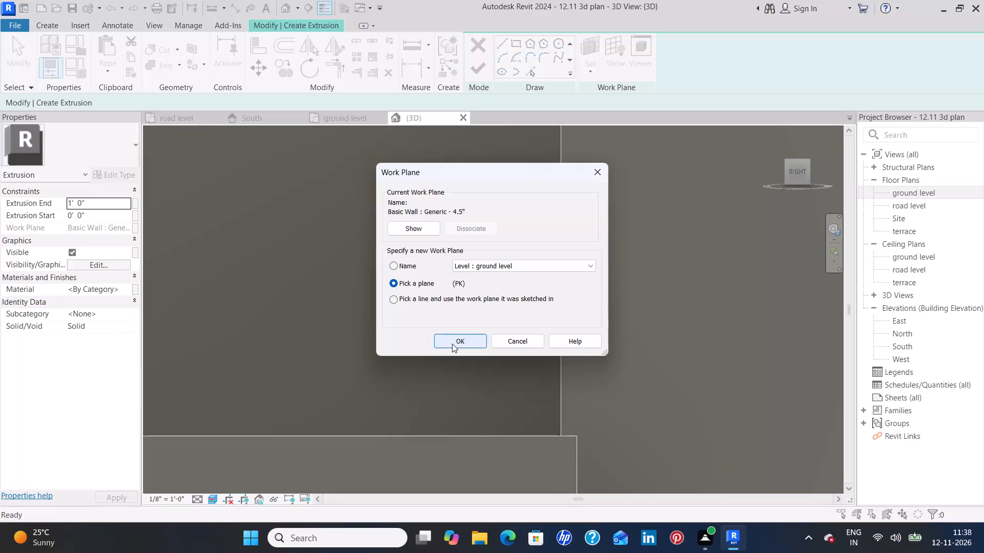
{"action": "left_click", "coordinate": [452, 344]}
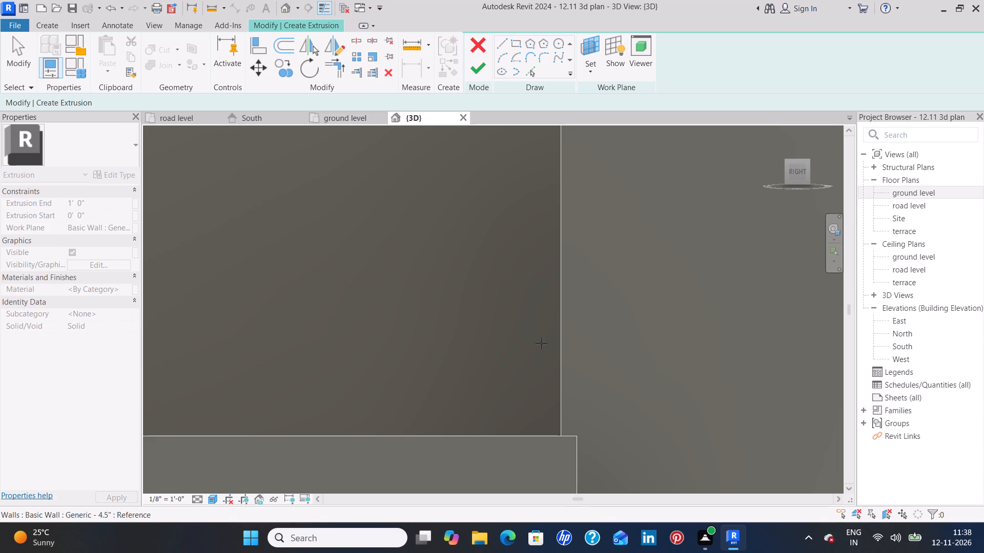
{"action": "scroll", "coordinate": [546, 341], "scroll_direction": "down", "scroll_amount": 5}
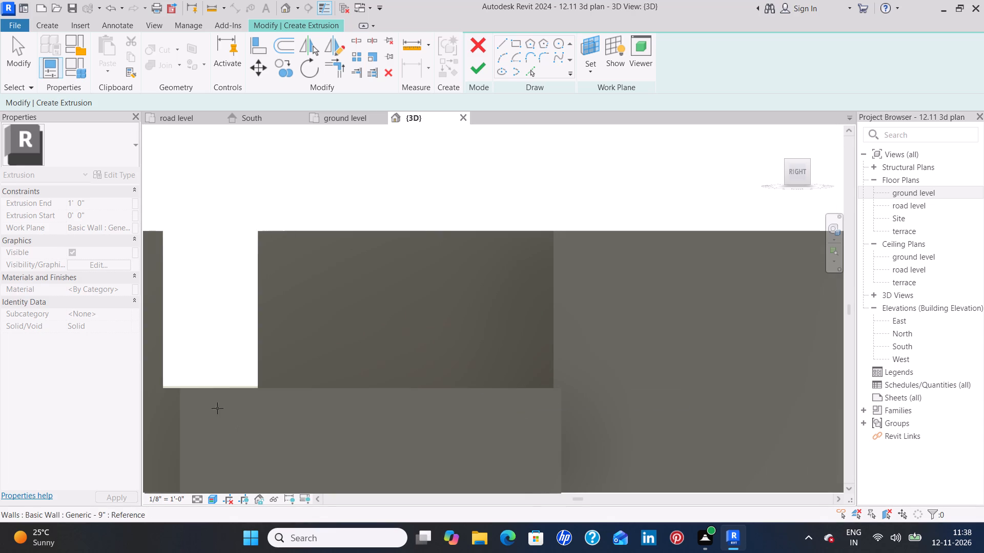
{"action": "middle_click_drag", "start_coordinate": [322, 409], "coordinate": [459, 351]}
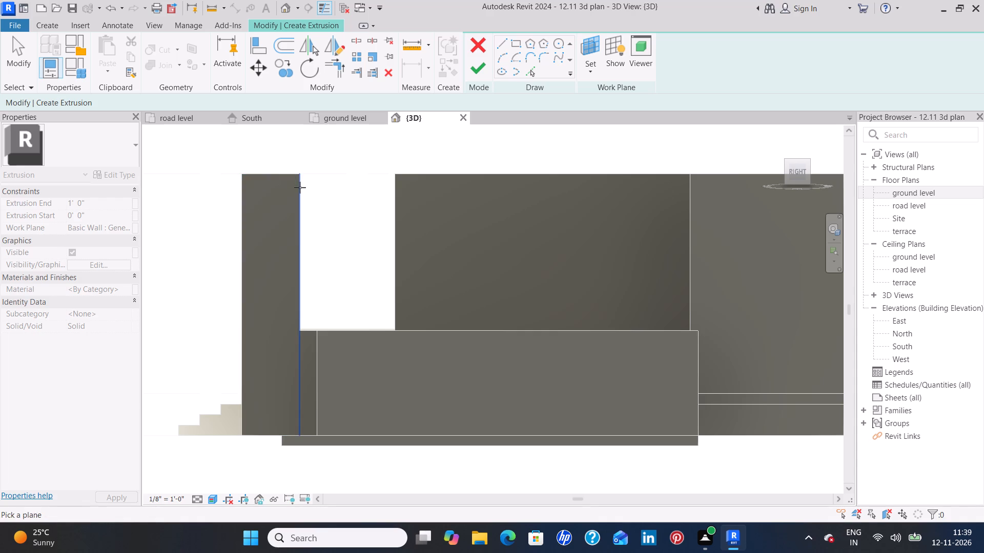
{"action": "left_click", "coordinate": [273, 176]}
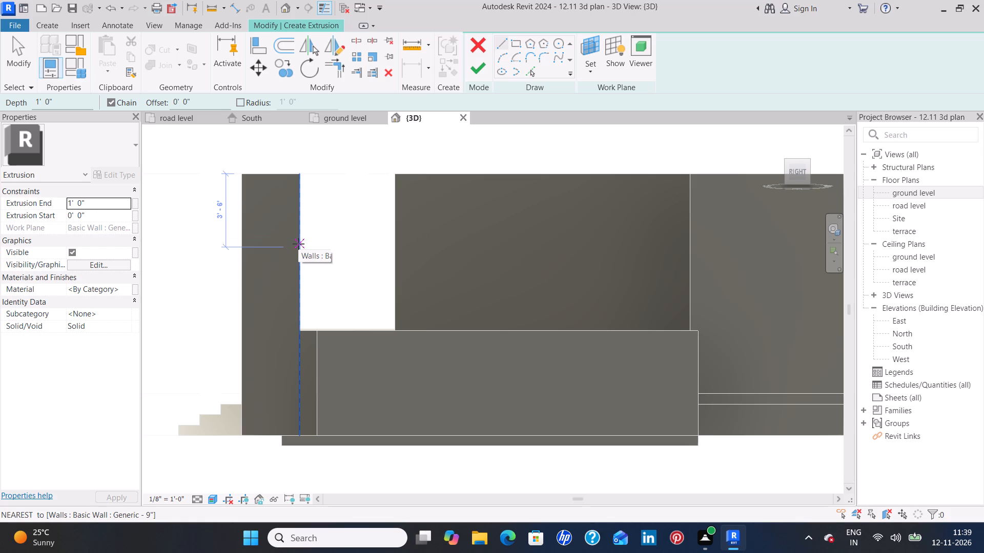
Sketch a descending stair line outward from the tall wall's edge at the opening, with three 1' treads and three 6" risers.
{"action": "left_click", "coordinate": [298, 244]}
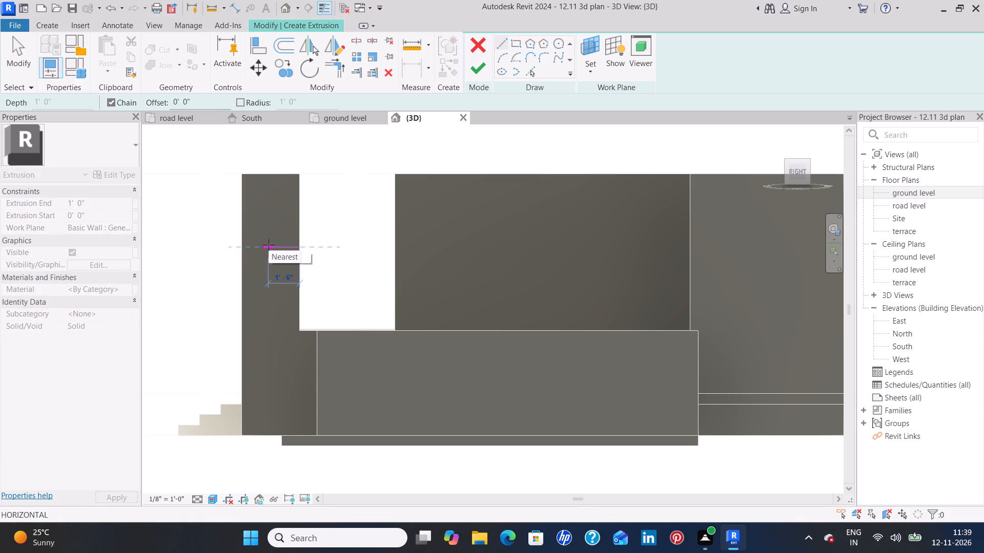
{"action": "type", "text": "1'"}
{"action": "key", "text": "Return"}
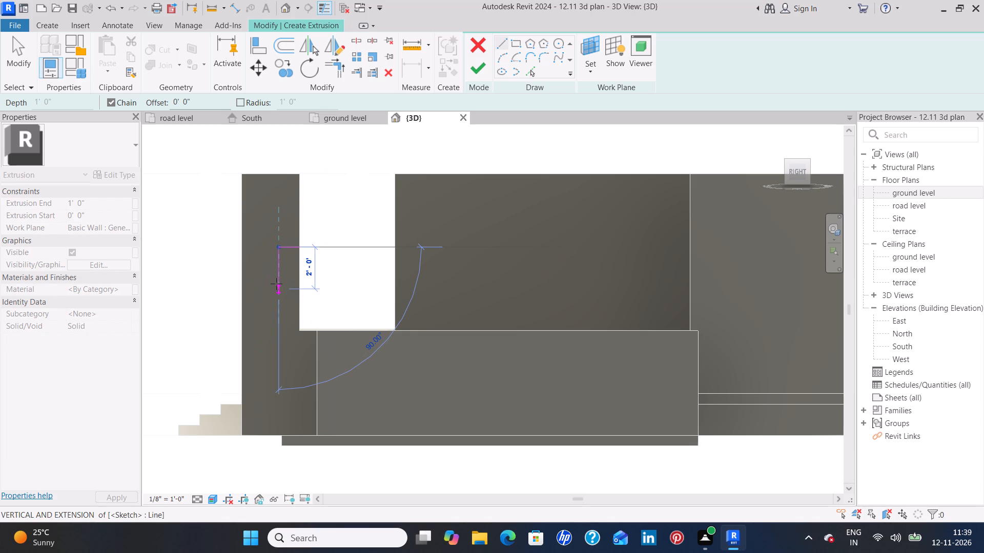
{"action": "key", "text": "6"}
{"action": "key", "text": "shift+quotedbl"}
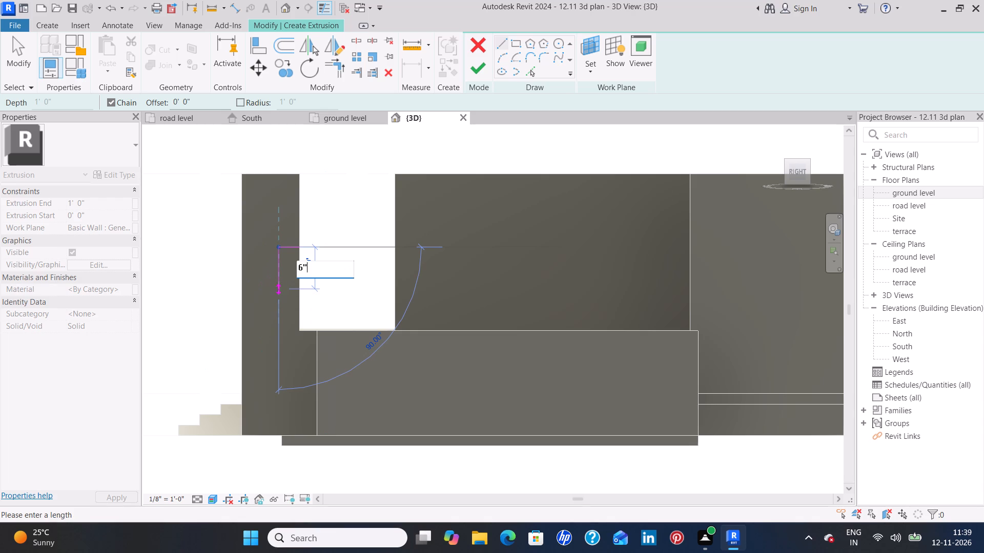
{"action": "key", "text": "Return"}
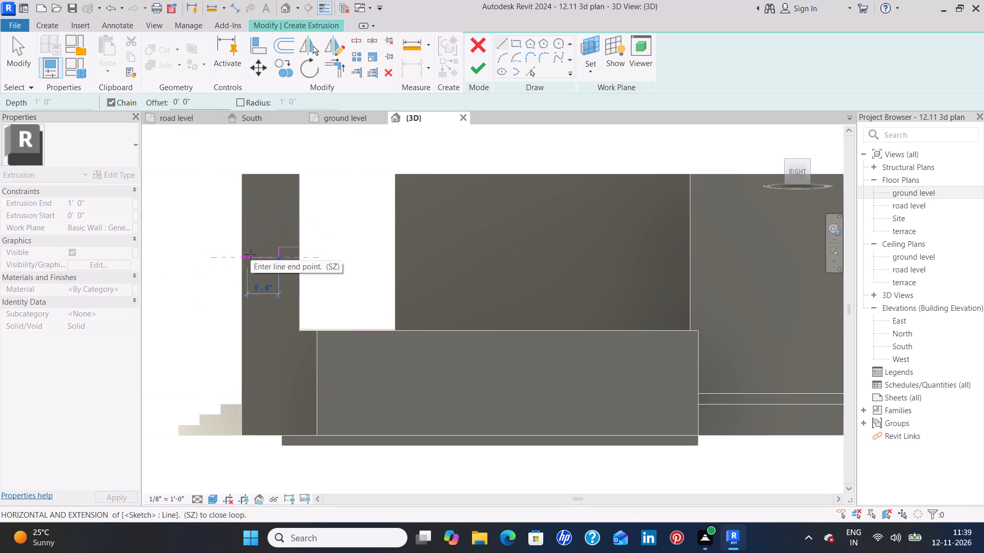
{"action": "key", "text": "1"}
{"action": "key", "text": "apostrophe"}
{"action": "key", "text": "Return"}
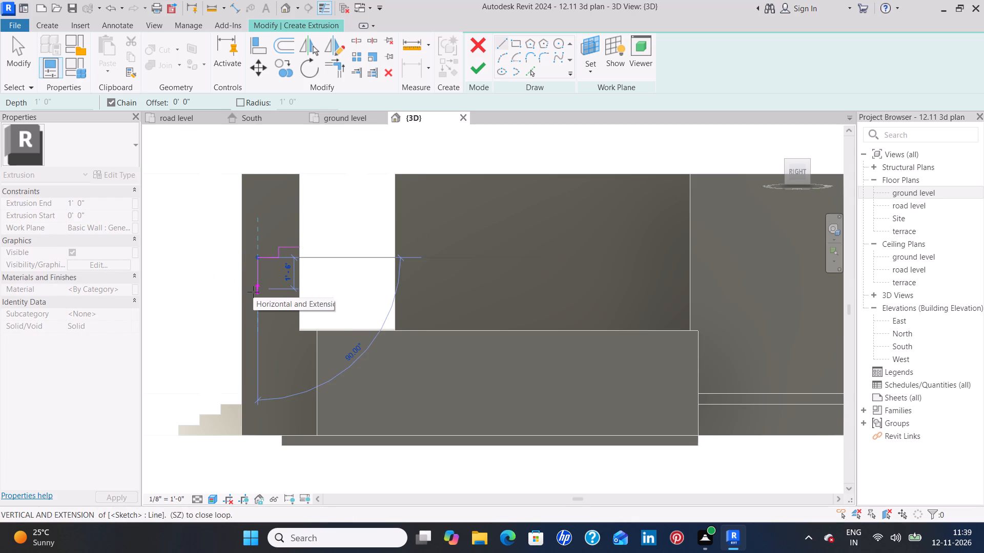
{"action": "type", "text": "6\""}
{"action": "key", "text": "Return"}
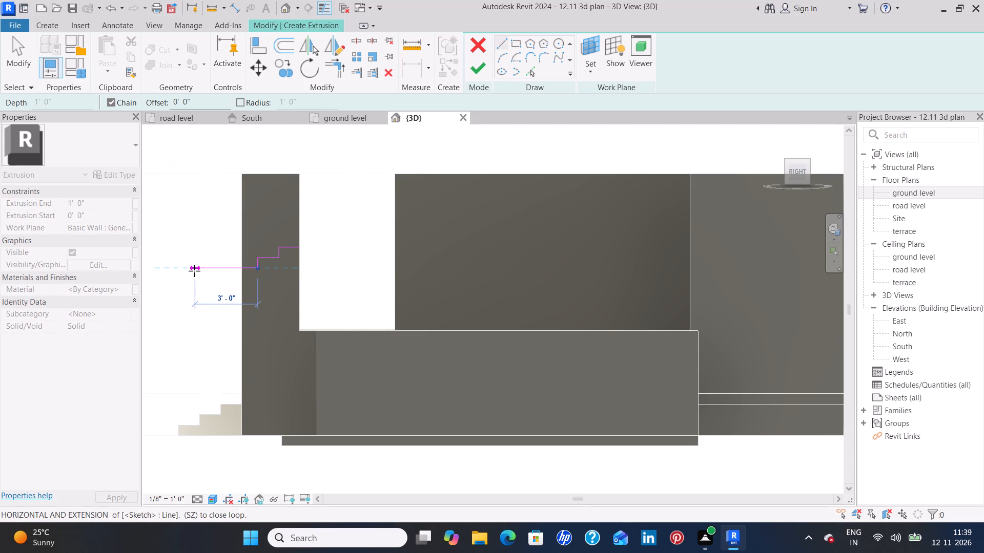
{"action": "key", "text": "1"}
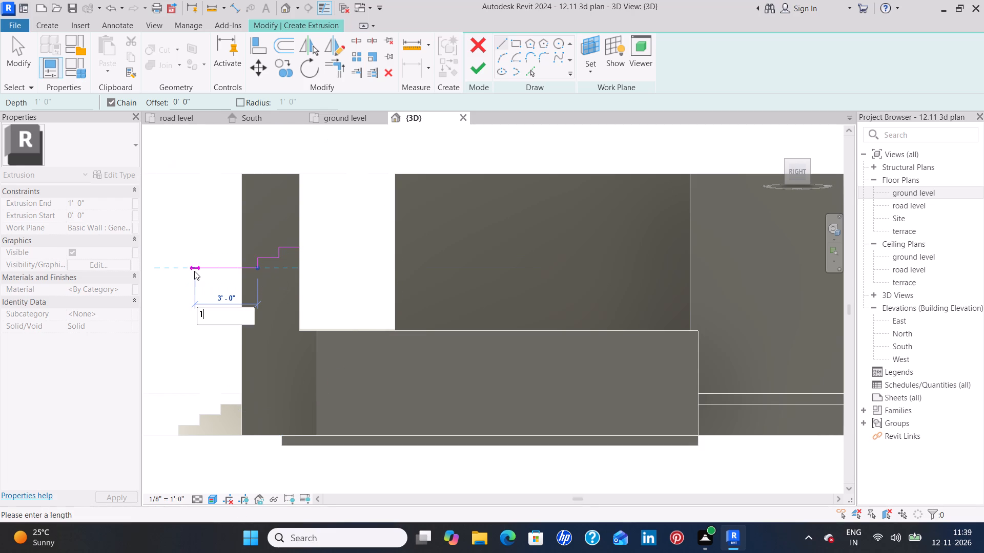
{"action": "key", "text": "apostrophe"}
{"action": "key", "text": "Return"}
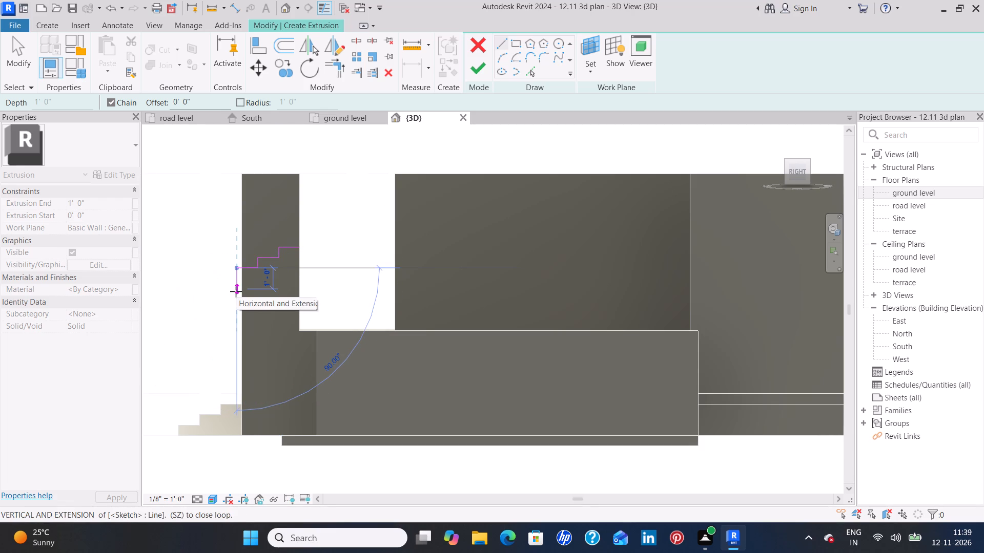
{"action": "key", "text": "6"}
{"action": "key", "text": "shift+quotedbl"}
{"action": "key", "text": "Return"}
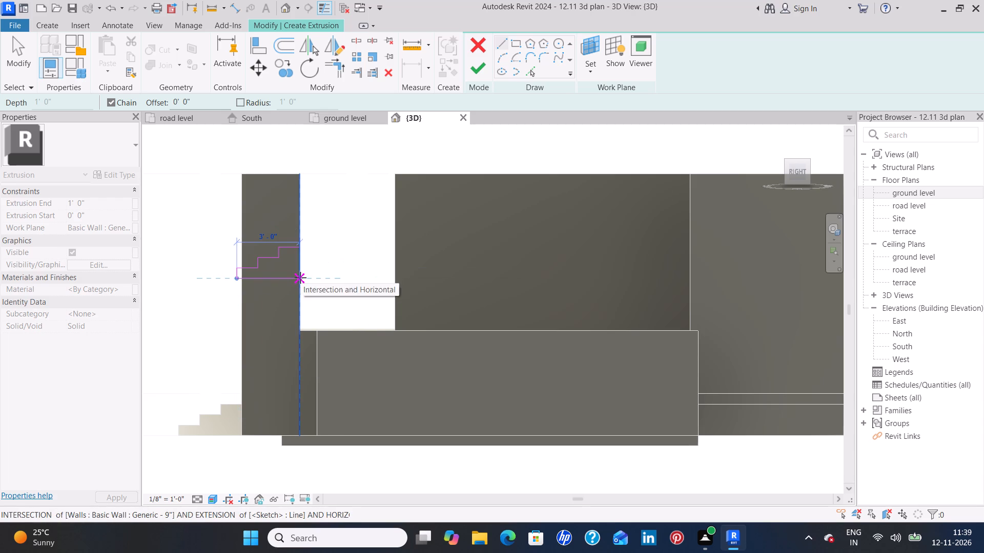
Close the stair profile with a 3' base line to the wall edge and a vertical line up to the starting point.
{"action": "scroll", "coordinate": [299, 277], "scroll_direction": "up", "scroll_amount": 10}
{"action": "middle_click_drag", "start_coordinate": [296, 278], "coordinate": [384, 318]}
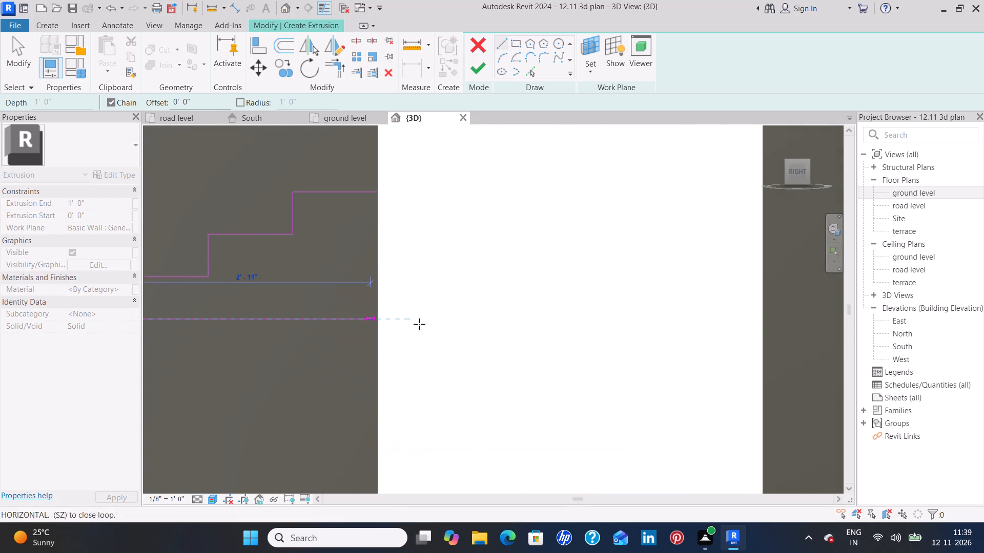
{"action": "middle_click_drag", "start_coordinate": [424, 326], "coordinate": [442, 331]}
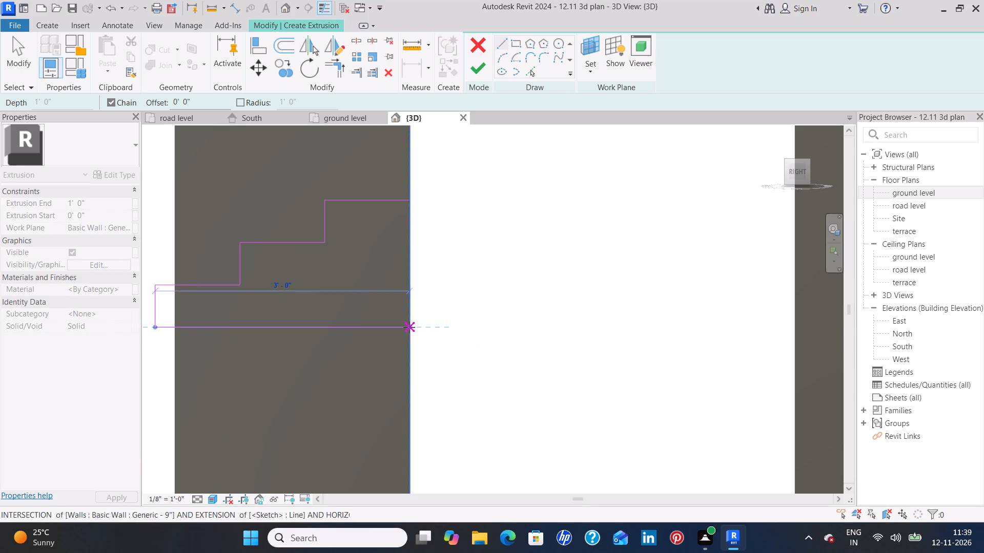
{"action": "left_click", "coordinate": [408, 327]}
{"action": "left_click", "coordinate": [408, 199]}
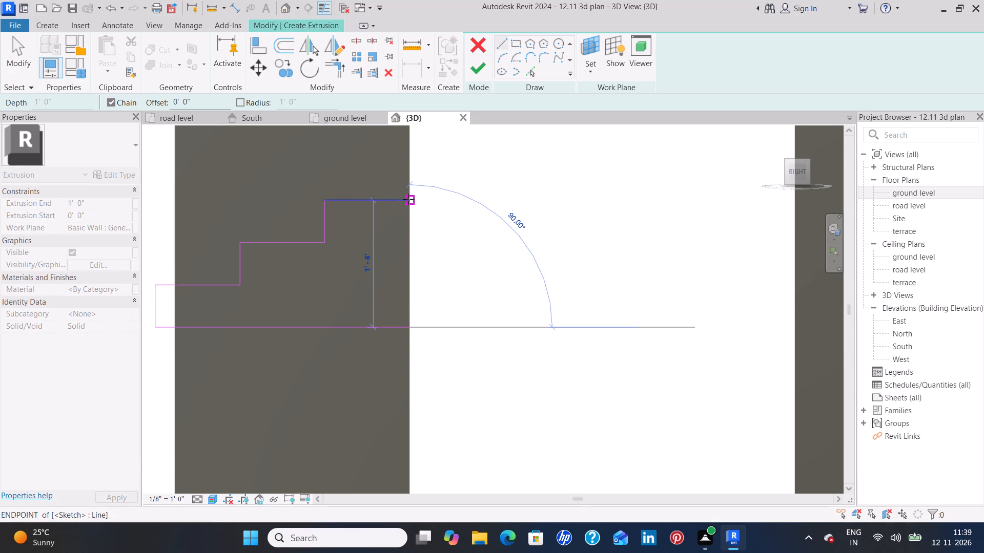
Finish the stair profile as a 1' deep extrusion and complete the in-place casework model.
{"action": "left_click", "coordinate": [471, 69]}
{"action": "left_click", "coordinate": [695, 60]}
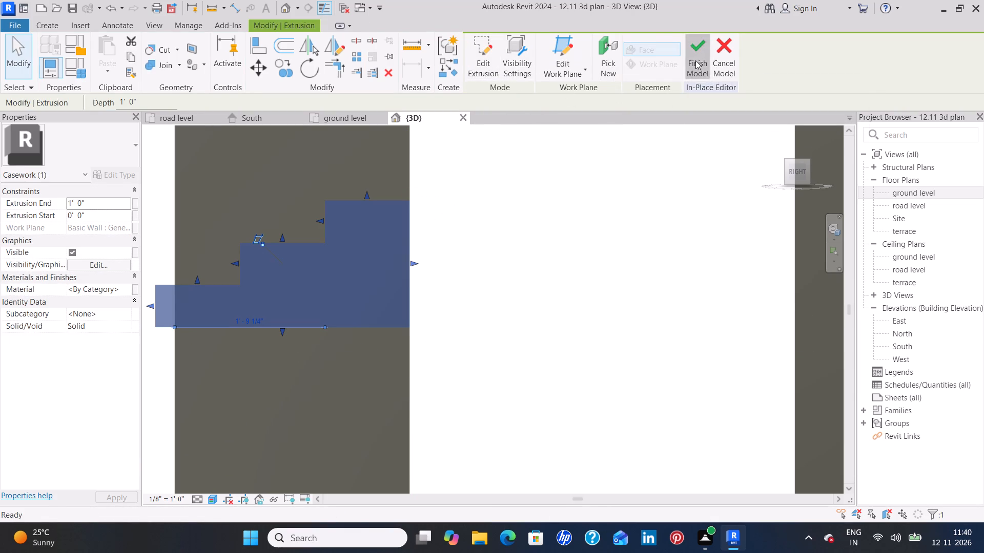
{"action": "scroll", "coordinate": [543, 261], "scroll_direction": "down", "scroll_amount": 5}
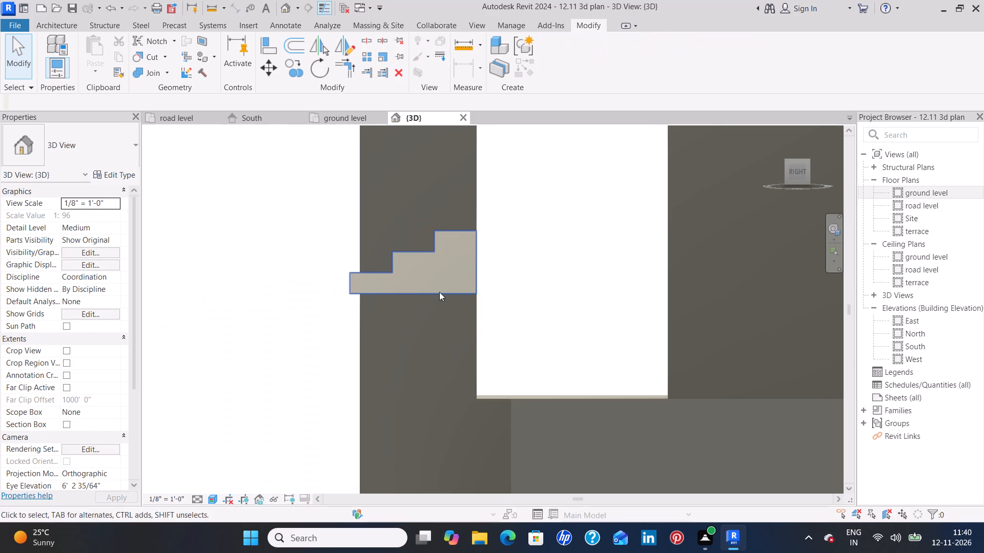
Lower the new casework steps from the opening to the base line of the existing front steps, at an elevation of -7' 6".
{"action": "left_click", "coordinate": [439, 292]}
{"action": "middle_click_drag", "start_coordinate": [520, 273], "coordinate": [522, 214]}
{"action": "scroll", "coordinate": [521, 204], "scroll_direction": "down", "scroll_amount": 4}
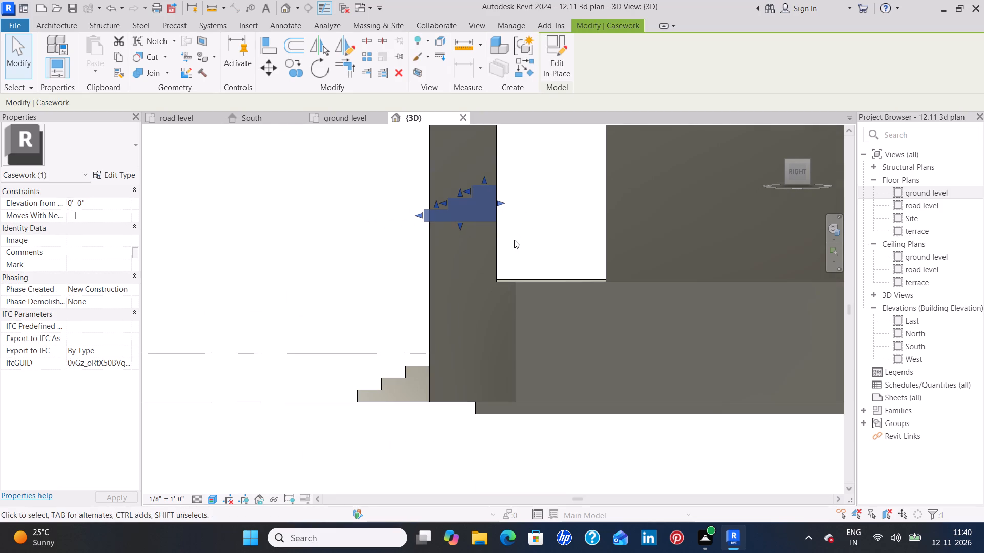
{"action": "key", "text": "Down"}
{"action": "key", "text": "Down"}
{"action": "key", "text": "Down"}
{"action": "key", "text": "Down"}
{"action": "key", "text": "Down"}
{"action": "key", "text": "Down"}
{"action": "key", "text": "Down"}
{"action": "key", "text": "Down"}
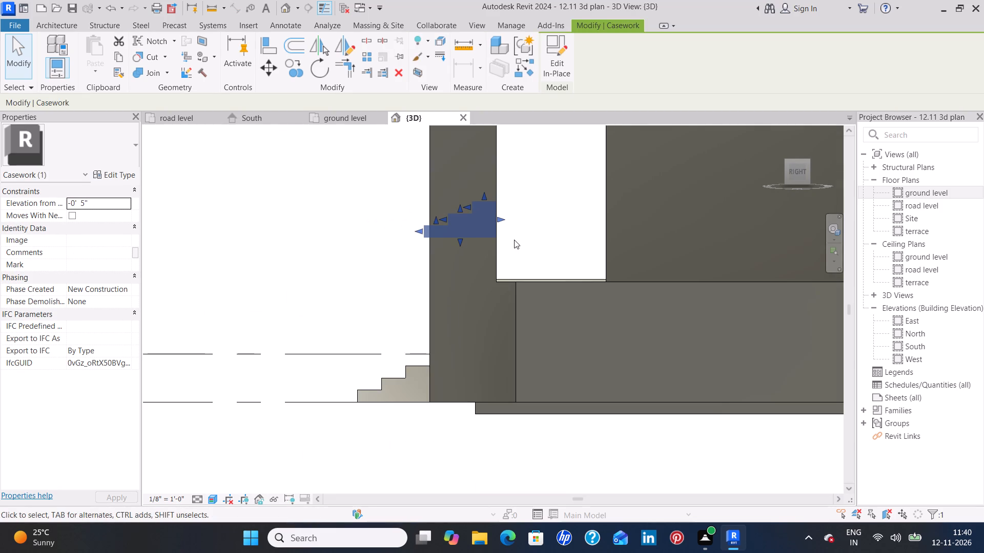
{"action": "key", "text": "Down"}
{"action": "key", "text": "Down"}
{"action": "key", "text": "Down"}
{"action": "key", "text": "Down"}
{"action": "key", "text": "Down"}
{"action": "key", "text": "Down"}
{"action": "key", "text": "Down"}
{"action": "key", "text": "Down"}
{"action": "key", "text": "Down"}
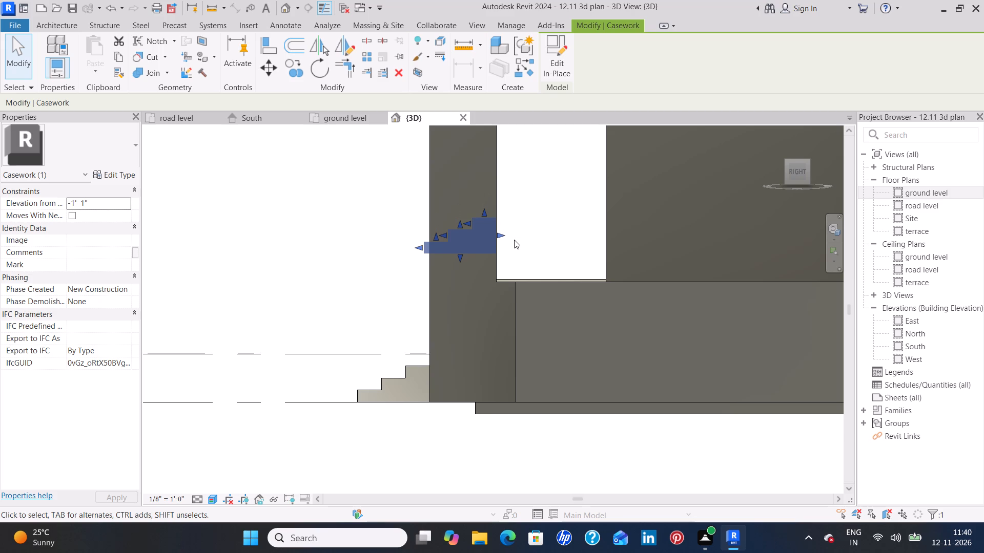
{"action": "key", "text": "Down"}
{"action": "key", "text": "Down"}
{"action": "key", "text": "Down"}
{"action": "key", "text": "Down"}
{"action": "key", "text": "Down"}
{"action": "key", "text": "Down"}
{"action": "key", "text": "Down"}
{"action": "key", "text": "Down"}
{"action": "key", "text": "Down"}
{"action": "key", "text": "Down"}
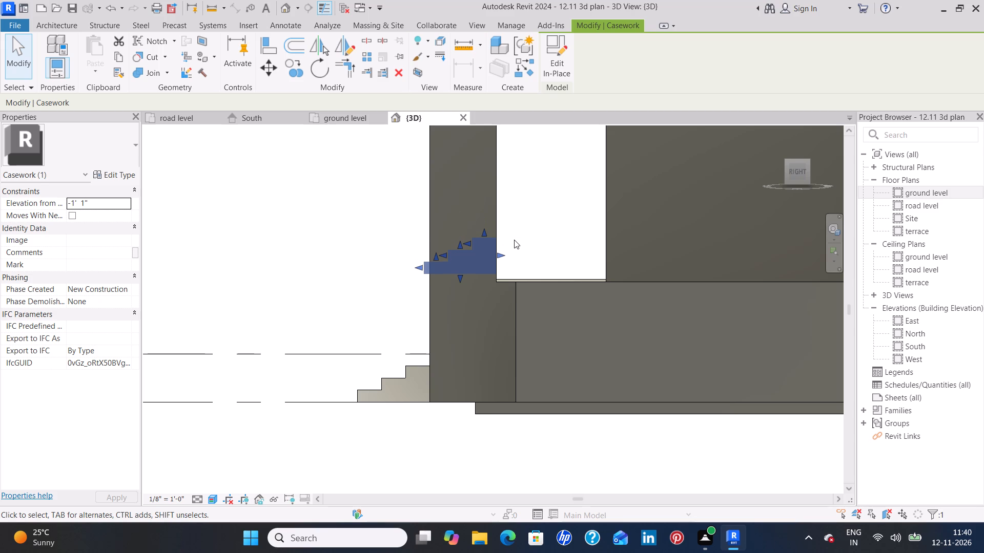
{"action": "key", "text": "Down"}
{"action": "key", "text": "Down"}
{"action": "key", "text": "Down"}
{"action": "key", "text": "Down"}
{"action": "key", "text": "Down"}
{"action": "key", "text": "Down"}
{"action": "key", "text": "Down"}
{"action": "key", "text": "Down"}
{"action": "key", "text": "Down"}
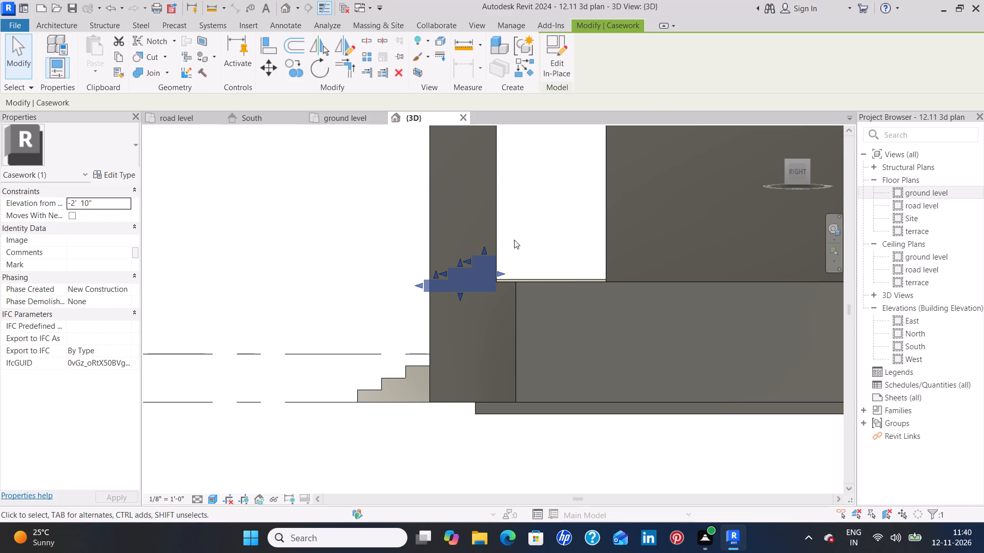
{"action": "key", "text": "Down"}
{"action": "key", "text": "Down"}
{"action": "key", "text": "Down"}
{"action": "key", "text": "Down"}
{"action": "key", "text": "Down"}
{"action": "key", "text": "Down"}
{"action": "key", "text": "Down"}
{"action": "key", "text": "Down"}
{"action": "key", "text": "Down"}
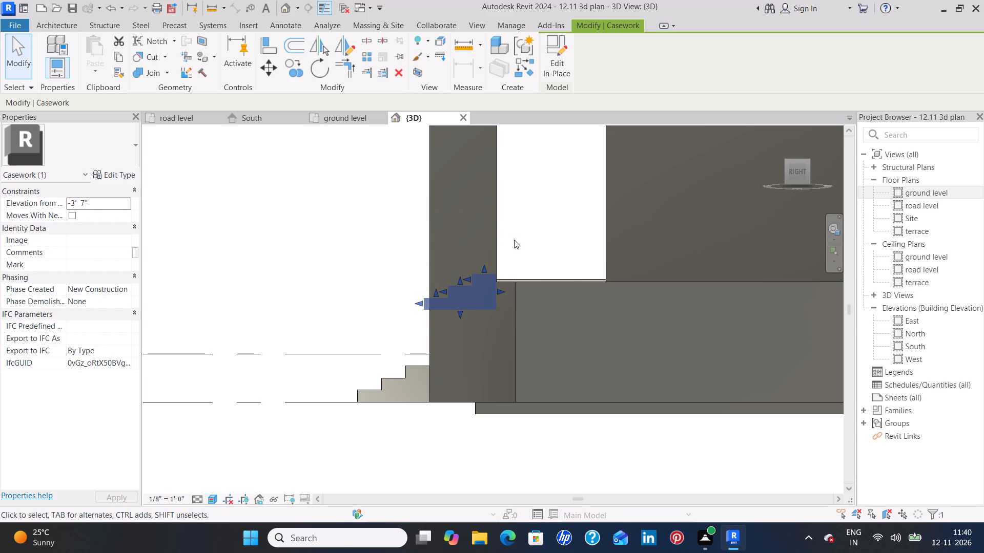
{"action": "key", "text": "Down"}
{"action": "key", "text": "Down"}
{"action": "key", "text": "Down"}
{"action": "key", "text": "Down"}
{"action": "key", "text": "Down"}
{"action": "key", "text": "Down"}
{"action": "key", "text": "Down"}
{"action": "key", "text": "Down"}
{"action": "key", "text": "Down"}
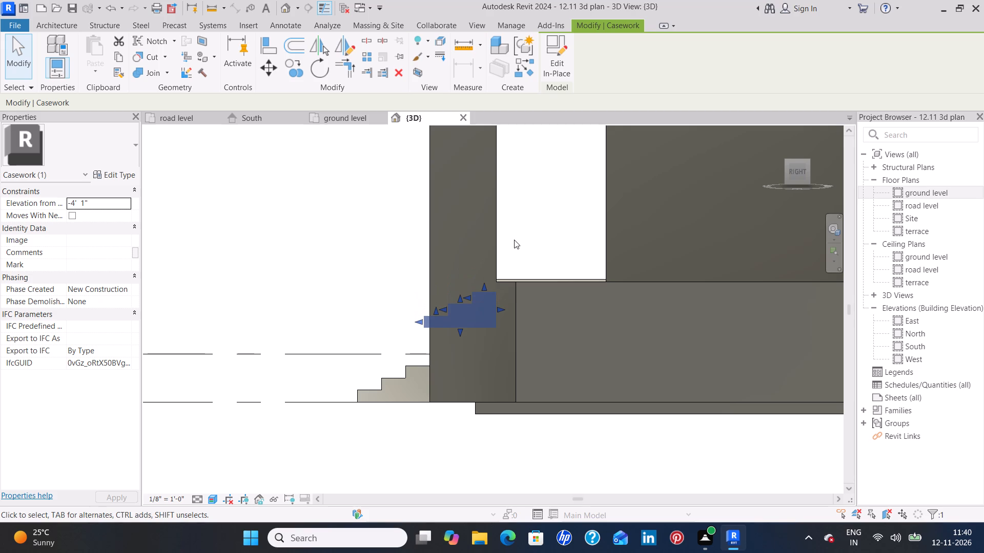
{"action": "key", "text": "Down"}
{"action": "key", "text": "Down"}
{"action": "key", "text": "Down"}
{"action": "key", "text": "Down"}
{"action": "key", "text": "Down"}
{"action": "key", "text": "Down"}
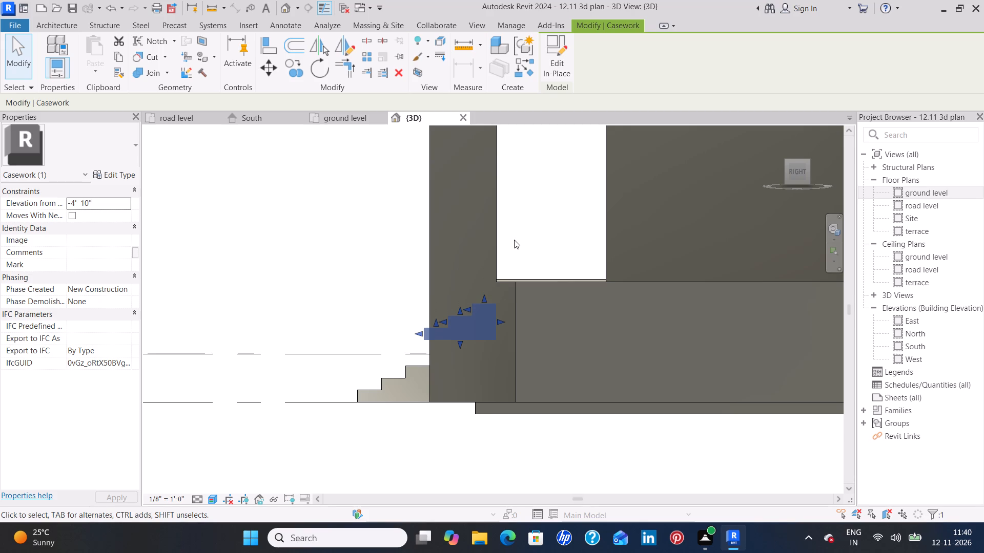
{"action": "key", "text": "Down"}
{"action": "key", "text": "Down"}
{"action": "key", "text": "Down"}
{"action": "key", "text": "Down"}
{"action": "key", "text": "Down"}
{"action": "key", "text": "Down"}
{"action": "key", "text": "Down"}
{"action": "key", "text": "Down"}
{"action": "key", "text": "Down"}
{"action": "key", "text": "Down"}
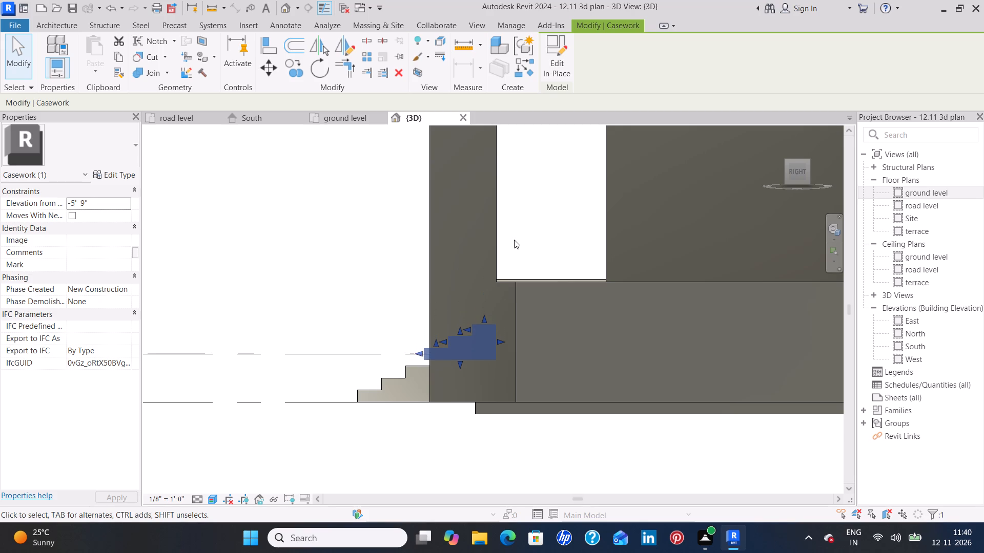
{"action": "key", "text": "Down"}
{"action": "key", "text": "Down"}
{"action": "key", "text": "Down"}
{"action": "key", "text": "Down"}
{"action": "key", "text": "Down"}
{"action": "key", "text": "Down"}
{"action": "key", "text": "Down"}
{"action": "key", "text": "Down"}
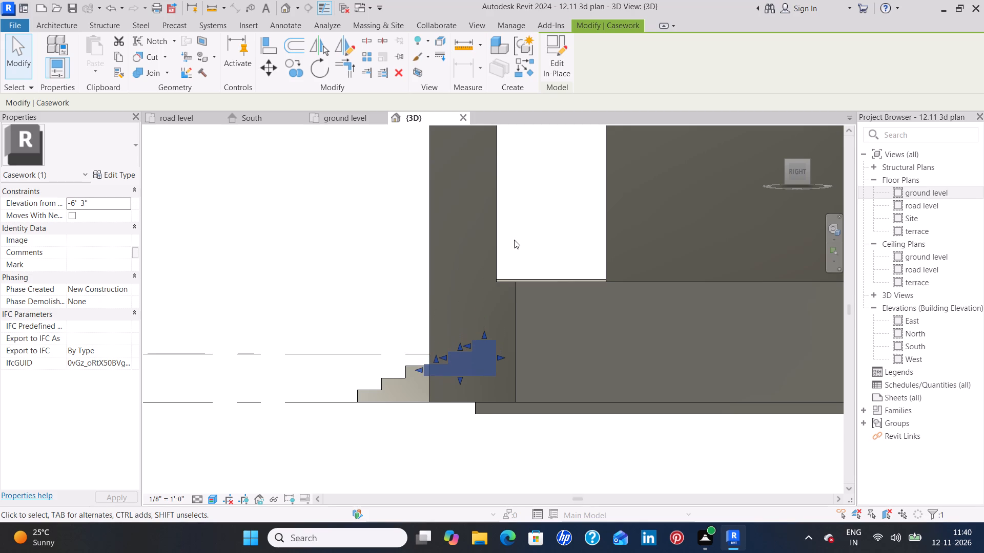
{"action": "key", "text": "Down"}
{"action": "key", "text": "Down"}
{"action": "key", "text": "Down"}
{"action": "key", "text": "Down"}
{"action": "key", "text": "Down"}
{"action": "key", "text": "Down"}
{"action": "key", "text": "Down"}
{"action": "key", "text": "Down"}
{"action": "key", "text": "Down"}
{"action": "key", "text": "Down"}
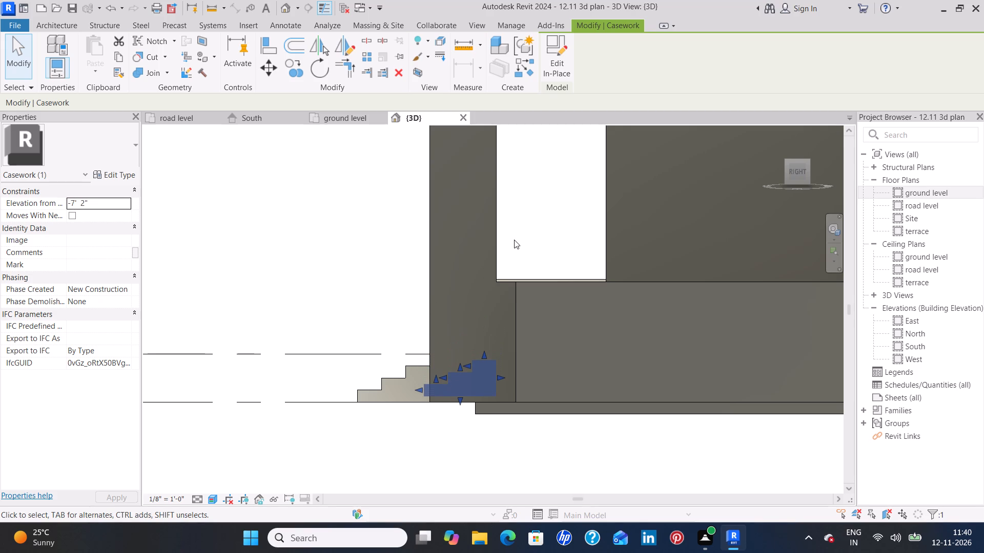
{"action": "key", "text": "Down"}
{"action": "key", "text": "Down"}
{"action": "key", "text": "Down"}
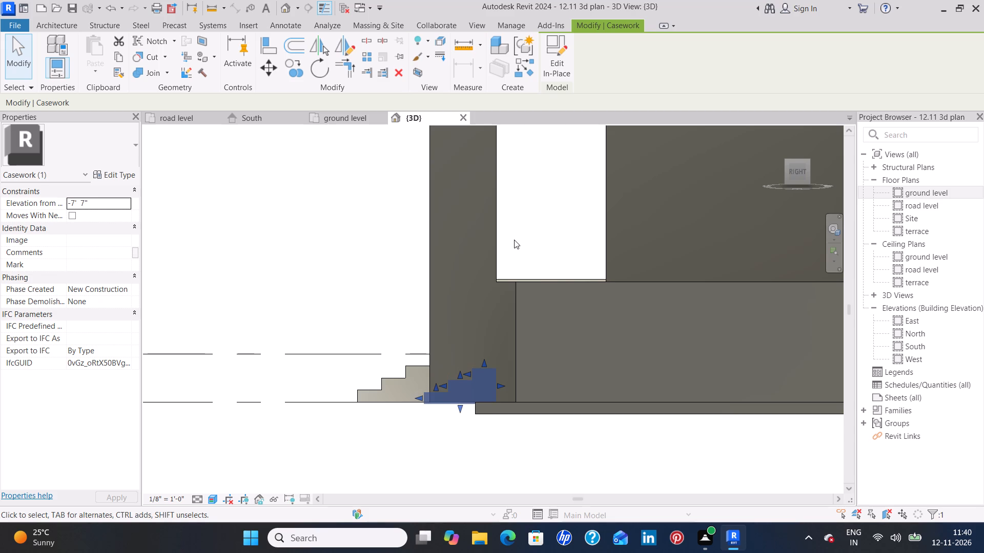
{"action": "key", "text": "Up"}
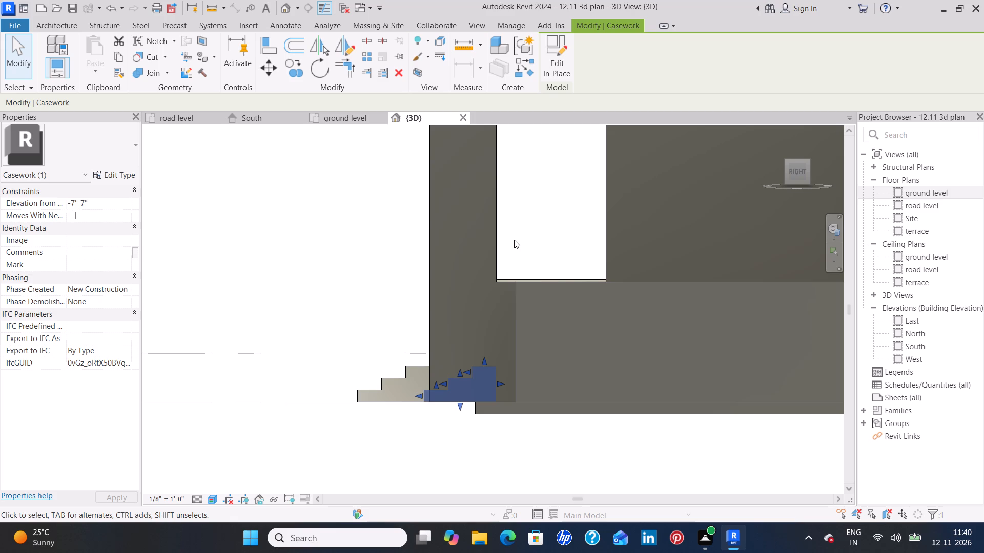
Nudge the new casework steps horizontally away from the existing front steps, past the tall wall and along behind the low terrace wall.
{"action": "key", "text": "Right"}
{"action": "key", "text": "Right"}
{"action": "key", "text": "Right"}
{"action": "key", "text": "Right"}
{"action": "key", "text": "Right"}
{"action": "key", "text": "Right"}
{"action": "key", "text": "Right"}
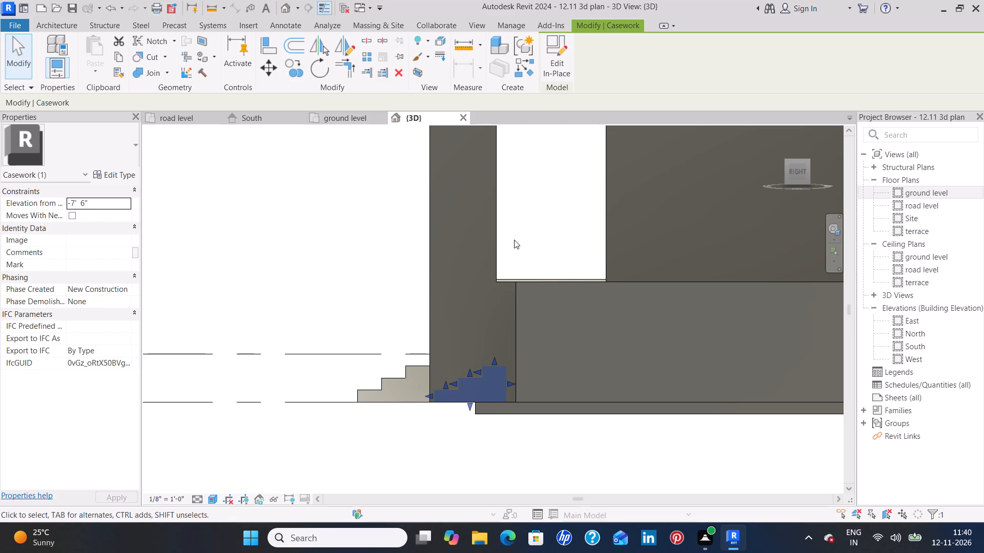
{"action": "key", "text": "Right"}
{"action": "key", "text": "Right"}
{"action": "key", "text": "Right"}
{"action": "key", "text": "Right"}
{"action": "key", "text": "Right"}
{"action": "key", "text": "Right"}
{"action": "key", "text": "Right"}
{"action": "key", "text": "Right"}
{"action": "key", "text": "Right"}
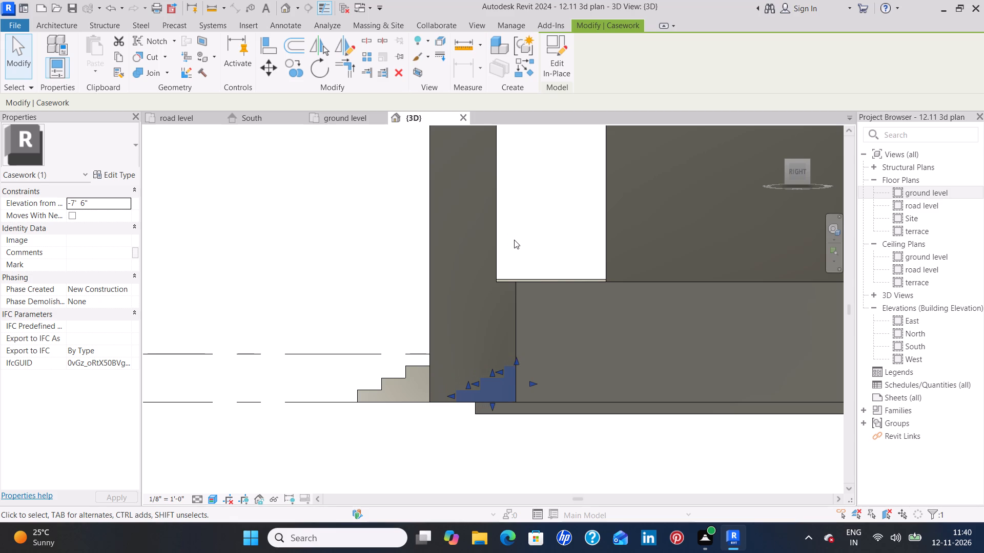
{"action": "key", "text": "Right"}
{"action": "key", "text": "Right"}
{"action": "key", "text": "Right"}
{"action": "key", "text": "Right"}
{"action": "key", "text": "Right"}
{"action": "key", "text": "Right"}
{"action": "key", "text": "Right"}
{"action": "key", "text": "Right"}
{"action": "key", "text": "Right"}
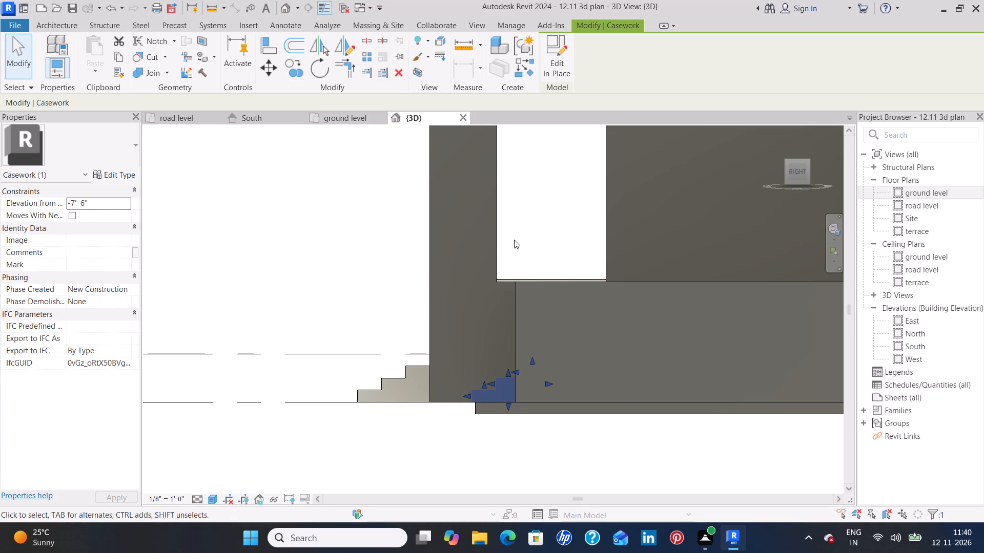
{"action": "key", "text": "Right"}
{"action": "key", "text": "Right"}
{"action": "key", "text": "Right"}
{"action": "key", "text": "Right"}
{"action": "key", "text": "Right"}
{"action": "key", "text": "Right"}
{"action": "key", "text": "Right"}
{"action": "key", "text": "Right"}
{"action": "key", "text": "Right"}
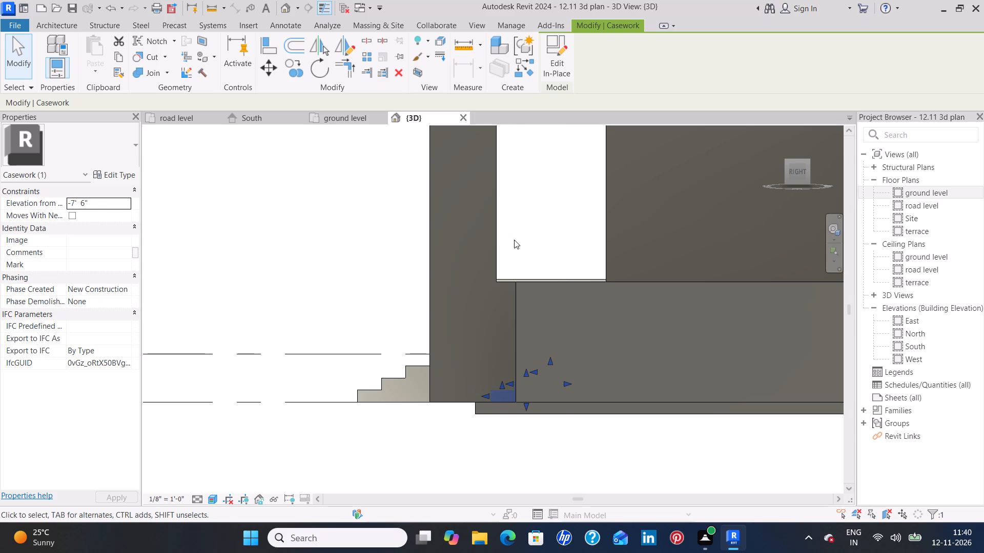
{"action": "key", "text": "Right"}
{"action": "key", "text": "Right"}
{"action": "key", "text": "Right"}
{"action": "key", "text": "Right"}
{"action": "key", "text": "Right"}
{"action": "key", "text": "Right"}
{"action": "key", "text": "Right"}
{"action": "key", "text": "Right"}
{"action": "key", "text": "Right"}
{"action": "key", "text": "Right"}
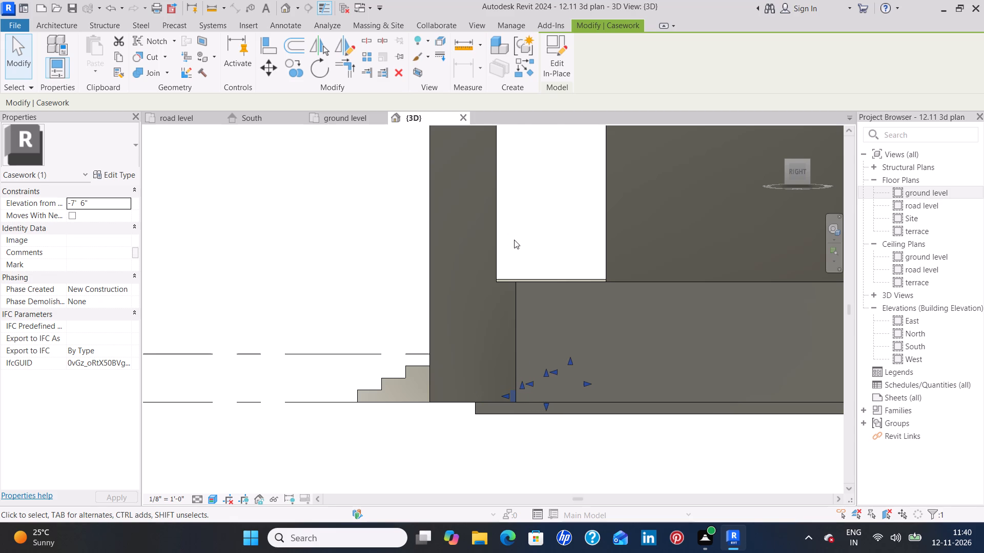
{"action": "key", "text": "Right"}
{"action": "key", "text": "Right"}
{"action": "key", "text": "Right"}
{"action": "key", "text": "Right"}
{"action": "key", "text": "Right"}
{"action": "key", "text": "Right"}
{"action": "key", "text": "Right"}
{"action": "key", "text": "Right"}
{"action": "key", "text": "Right"}
{"action": "key", "text": "Right"}
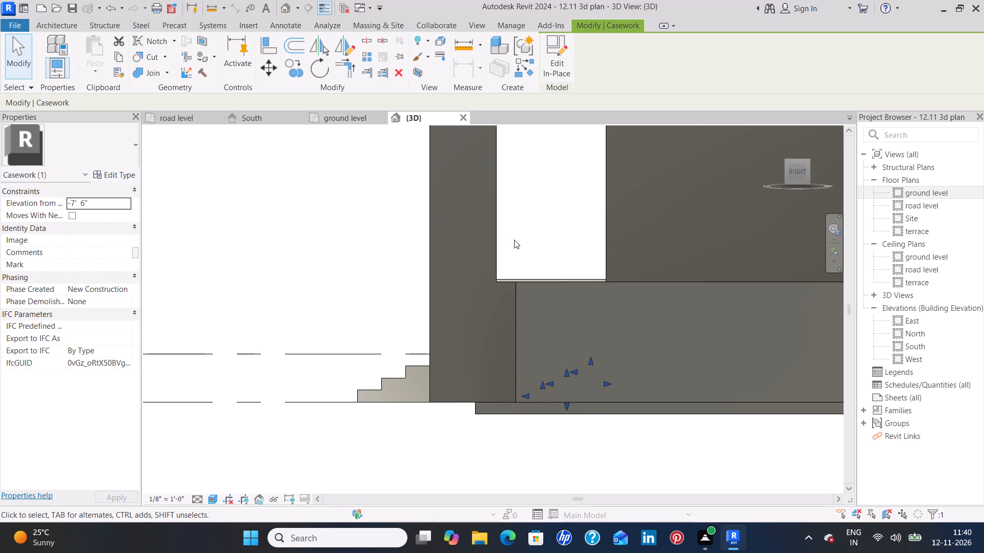
{"action": "key", "text": "Right"}
{"action": "key", "text": "Right"}
{"action": "key", "text": "Right"}
{"action": "key", "text": "Right"}
{"action": "key", "text": "Right"}
{"action": "key", "text": "Right"}
{"action": "key", "text": "Right"}
{"action": "key", "text": "Right"}
{"action": "key", "text": "Right"}
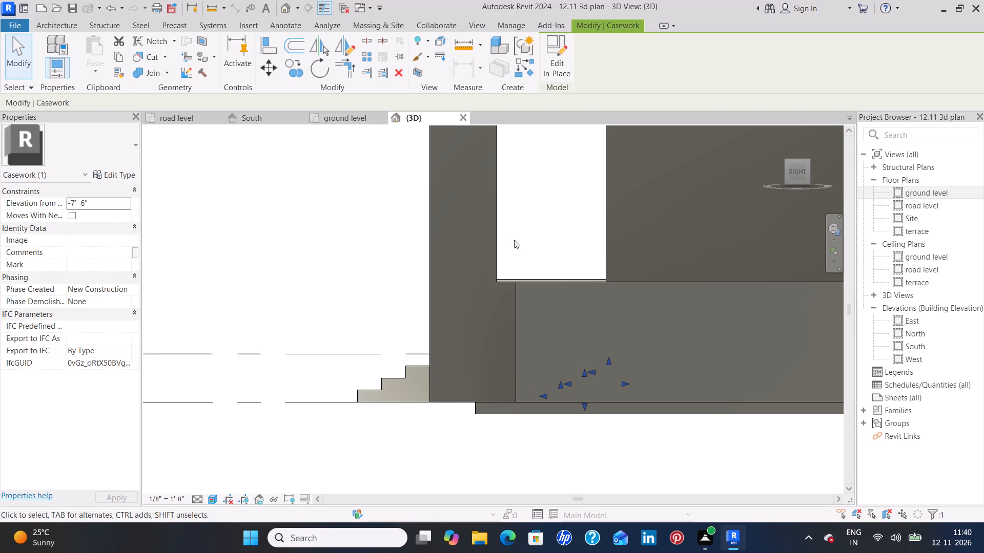
{"action": "key", "text": "Right"}
{"action": "key", "text": "Right"}
{"action": "key", "text": "Right"}
{"action": "key", "text": "Right"}
{"action": "key", "text": "Right"}
{"action": "key", "text": "Right"}
{"action": "key", "text": "Right"}
{"action": "key", "text": "Right"}
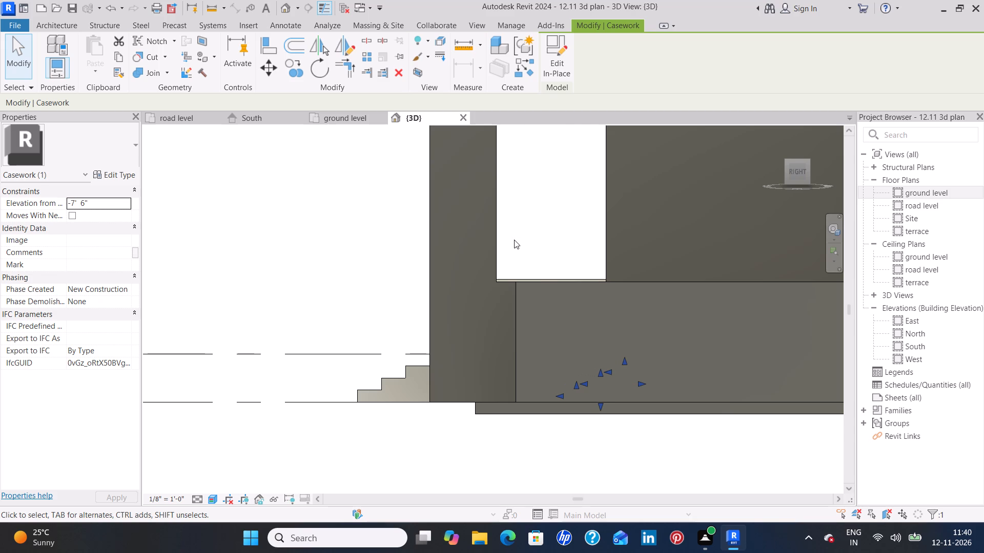
{"action": "key", "text": "Right"}
{"action": "key", "text": "Right"}
{"action": "key", "text": "Right"}
{"action": "key", "text": "Right"}
{"action": "key", "text": "Right"}
{"action": "key", "text": "Right"}
{"action": "key", "text": "Right"}
{"action": "key", "text": "Right"}
{"action": "key", "text": "Right"}
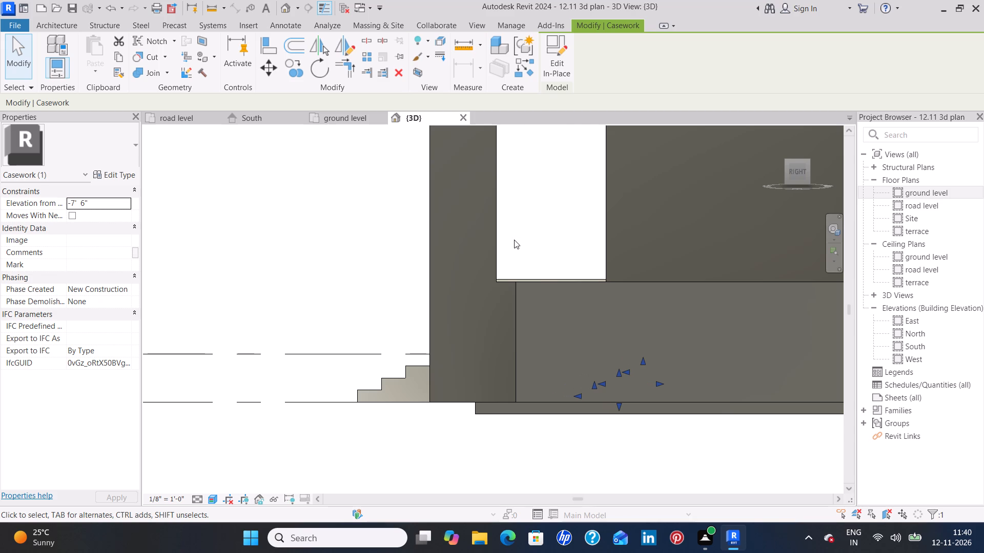
{"action": "key", "text": "Right"}
{"action": "key", "text": "Right"}
{"action": "key", "text": "Right"}
{"action": "key", "text": "Right"}
{"action": "key", "text": "Right"}
{"action": "key", "text": "Right"}
{"action": "key", "text": "Right"}
{"action": "key", "text": "Right"}
{"action": "key", "text": "Right"}
{"action": "key", "text": "Right"}
{"action": "key", "text": "Right"}
{"action": "key", "text": "Right"}
{"action": "key", "text": "Right"}
{"action": "key", "text": "Right"}
{"action": "key", "text": "Right"}
{"action": "key", "text": "Right"}
{"action": "key", "text": "Right"}
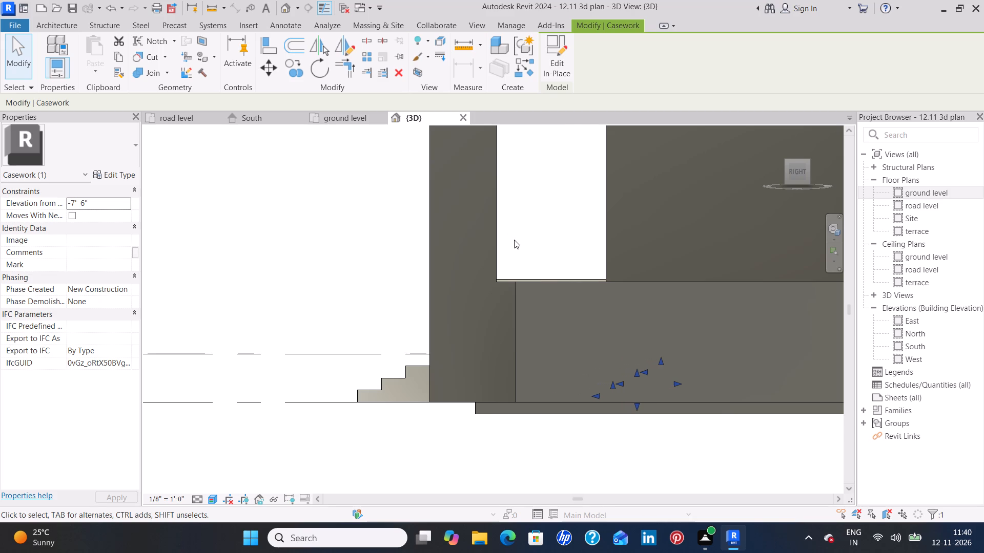
{"action": "key", "text": "Right"}
{"action": "key", "text": "Right"}
{"action": "key", "text": "Right"}
{"action": "key", "text": "Right"}
{"action": "key", "text": "Right"}
{"action": "key", "text": "Right"}
{"action": "key", "text": "Right"}
{"action": "key", "text": "Right"}
{"action": "key", "text": "Right"}
{"action": "key", "text": "Right"}
{"action": "key", "text": "Right"}
{"action": "key", "text": "Right"}
{"action": "key", "text": "Right"}
{"action": "key", "text": "Right"}
{"action": "key", "text": "Right"}
{"action": "key", "text": "Right"}
{"action": "key", "text": "Right"}
{"action": "key", "text": "Right"}
{"action": "key", "text": "Right"}
{"action": "key", "text": "Right"}
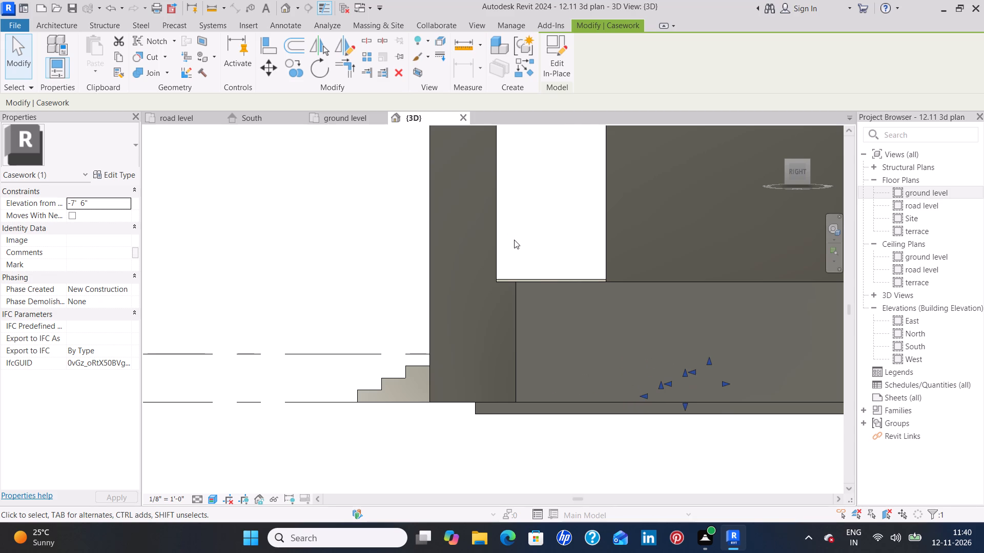
{"action": "key", "text": "Right"}
{"action": "key", "text": "Right"}
{"action": "key", "text": "Right"}
{"action": "key", "text": "Right"}
{"action": "key", "text": "Right"}
{"action": "key", "text": "Right"}
{"action": "key", "text": "Right"}
{"action": "key", "text": "Right"}
{"action": "key", "text": "Right"}
{"action": "key", "text": "Right"}
{"action": "key", "text": "Right"}
{"action": "key", "text": "Right"}
{"action": "key", "text": "Right"}
{"action": "key", "text": "Right"}
{"action": "key", "text": "Right"}
{"action": "key", "text": "Right"}
{"action": "key", "text": "Right"}
{"action": "key", "text": "Right"}
{"action": "key", "text": "Right"}
{"action": "key", "text": "Right"}
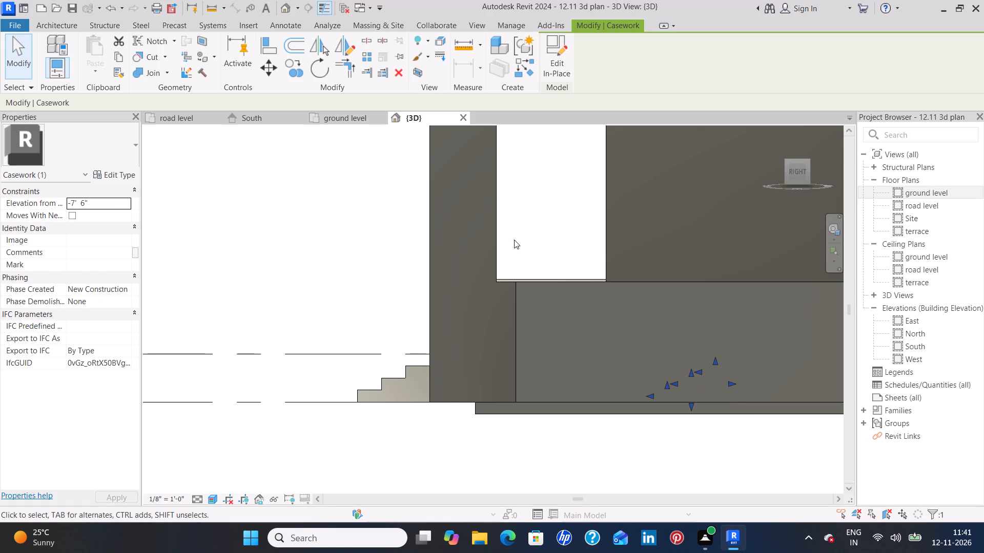
{"action": "scroll", "coordinate": [741, 279], "scroll_direction": "down", "scroll_amount": 3}
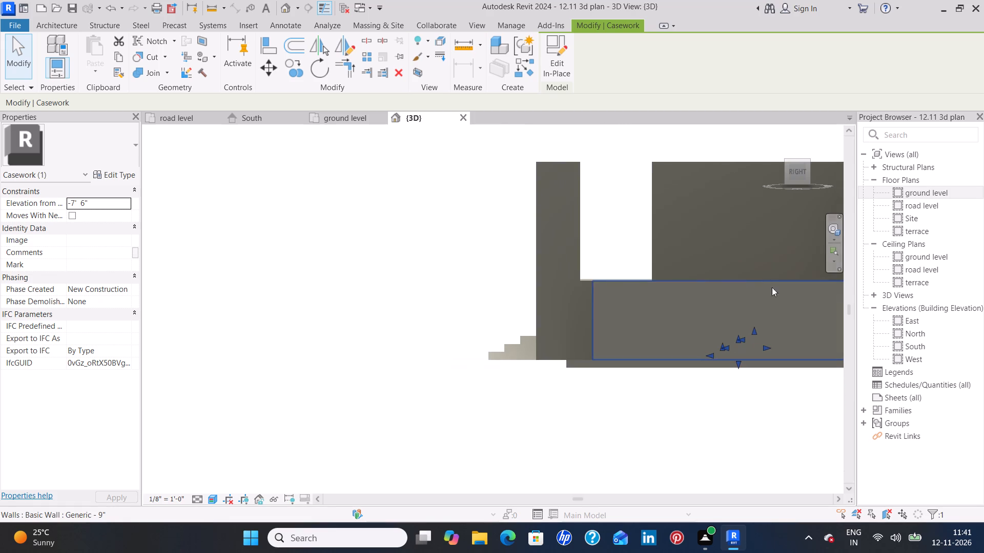
{"action": "middle_click_drag", "start_coordinate": [785, 296], "coordinate": [548, 358]}
{"action": "scroll", "coordinate": [555, 305], "scroll_direction": "up", "scroll_amount": 3}
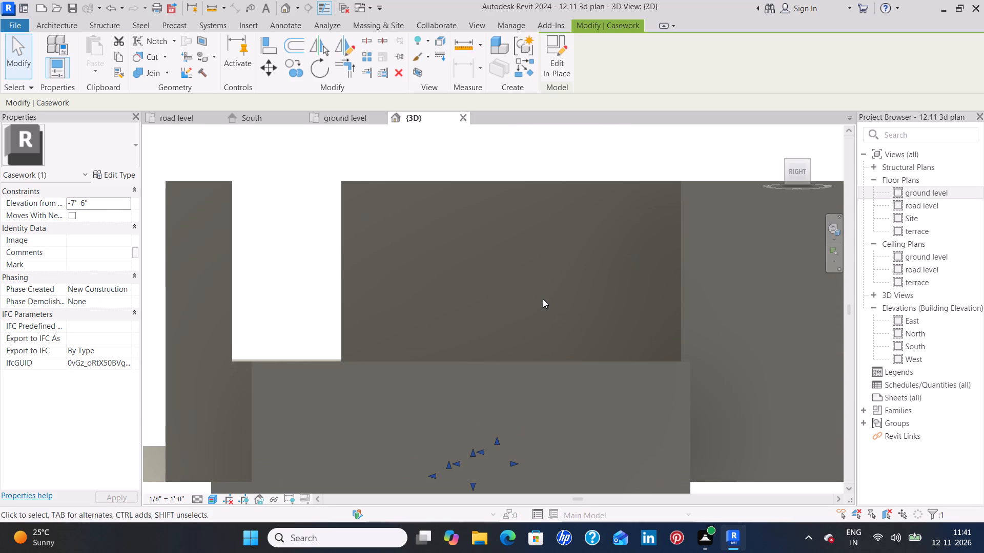
{"action": "key", "text": "Right"}
{"action": "key", "text": "Right"}
{"action": "key", "text": "Right"}
{"action": "key", "text": "Right"}
{"action": "key", "text": "Right"}
{"action": "key", "text": "Right"}
{"action": "key", "text": "Right"}
{"action": "key", "text": "Right"}
{"action": "key", "text": "Right"}
{"action": "key", "text": "Right"}
{"action": "key", "text": "Right"}
{"action": "key", "text": "Right"}
{"action": "key", "text": "Right"}
{"action": "key", "text": "Right"}
{"action": "key", "text": "Right"}
{"action": "key", "text": "Right"}
{"action": "key", "text": "Right"}
{"action": "key", "text": "Right"}
{"action": "key", "text": "Right"}
{"action": "key", "text": "Right"}
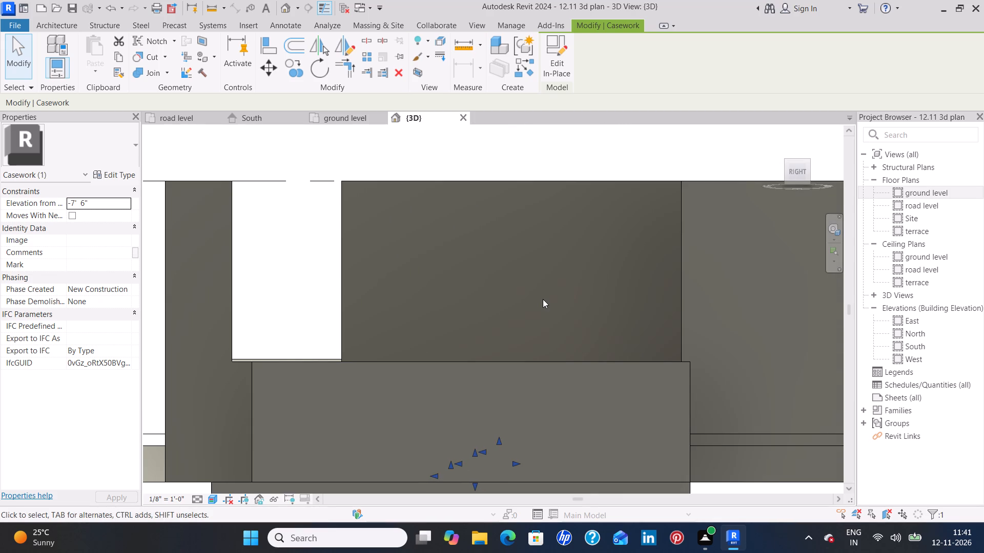
Nudge the new casework steps further along behind the low terrace wall, close to the rear wall at its far end.
{"action": "key", "text": "Right"}
{"action": "key", "text": "Right"}
{"action": "key", "text": "Right"}
{"action": "key", "text": "Right"}
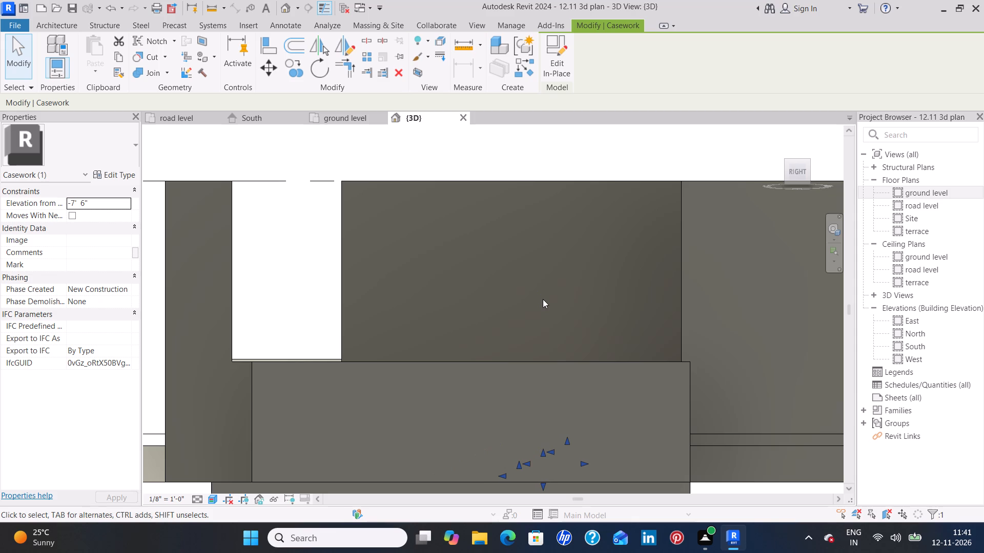
{"action": "key", "text": "Right"}
{"action": "key", "text": "Right"}
{"action": "key", "text": "Right"}
{"action": "key", "text": "Right"}
{"action": "key", "text": "Right"}
{"action": "key", "text": "Right"}
{"action": "key", "text": "Right"}
{"action": "key", "text": "Right"}
{"action": "key", "text": "Right"}
{"action": "key", "text": "Right"}
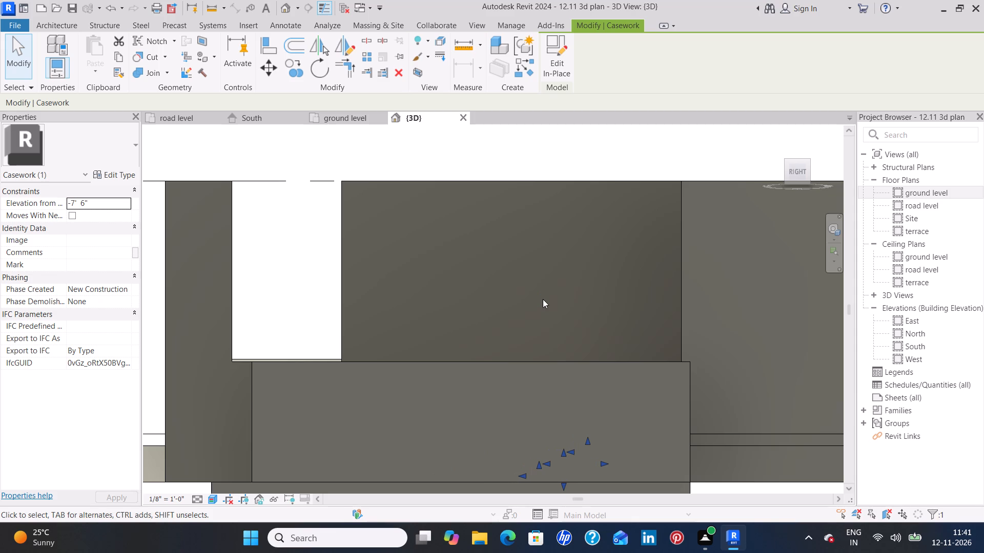
{"action": "key", "text": "Right"}
{"action": "key", "text": "Right"}
{"action": "key", "text": "Right"}
{"action": "key", "text": "Right"}
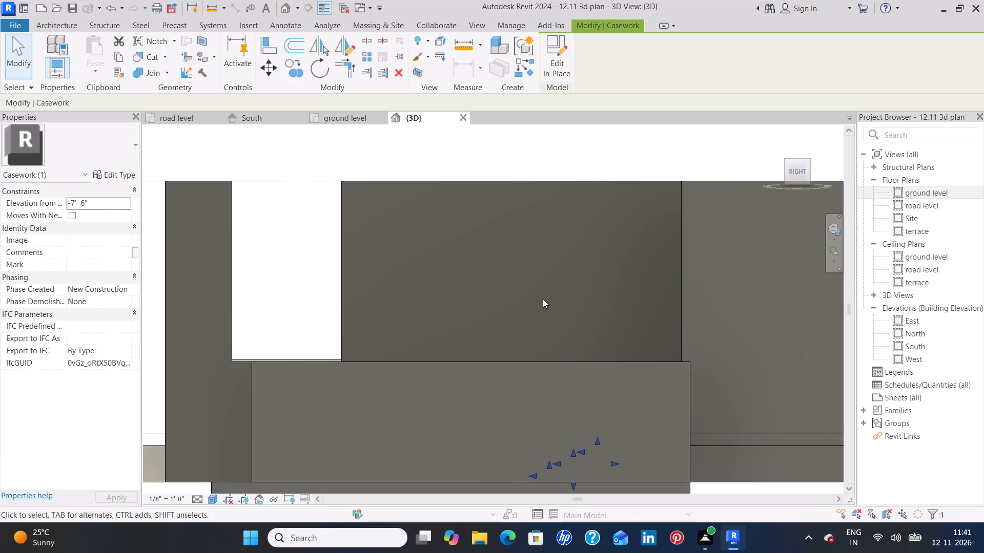
{"action": "key", "text": "Right"}
{"action": "key", "text": "Right"}
{"action": "key", "text": "Right"}
{"action": "key", "text": "Right"}
{"action": "key", "text": "Right"}
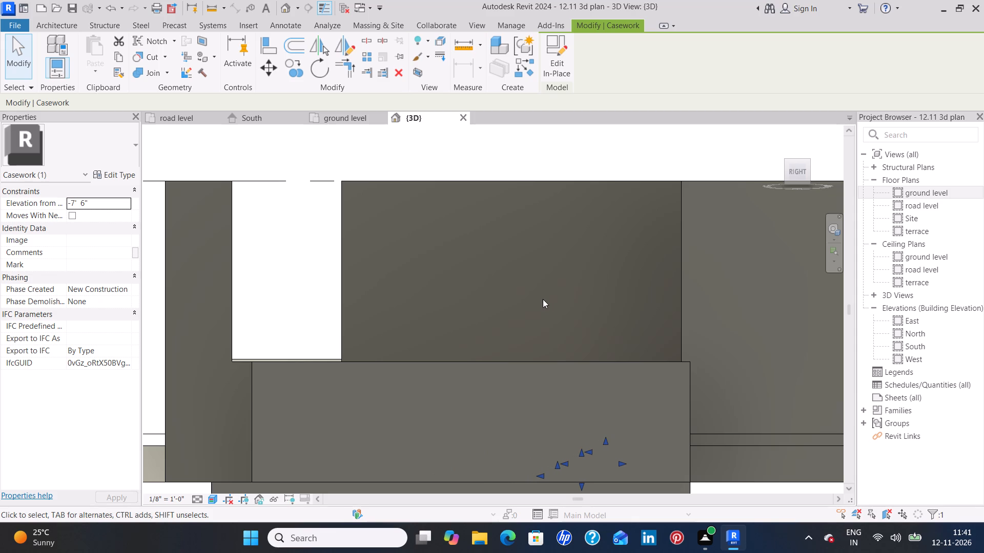
{"action": "key", "text": "Right"}
{"action": "key", "text": "Right"}
{"action": "key", "text": "Right"}
{"action": "key", "text": "Right"}
{"action": "key", "text": "Right"}
{"action": "key", "text": "Right"}
{"action": "key", "text": "Right"}
{"action": "key", "text": "Right"}
{"action": "key", "text": "Right"}
{"action": "key", "text": "Right"}
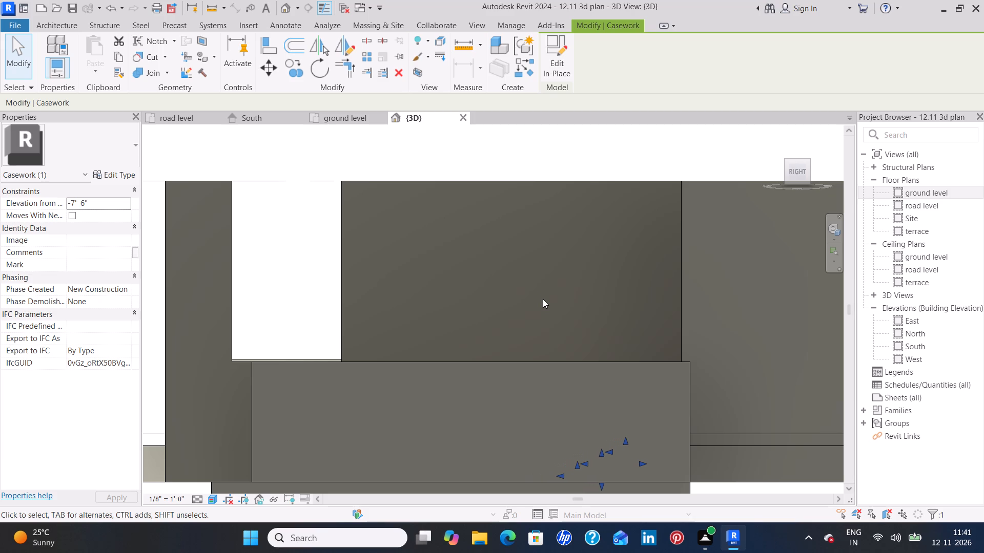
{"action": "key", "text": "Right"}
{"action": "key", "text": "Right"}
{"action": "key", "text": "Right"}
{"action": "key", "text": "Right"}
{"action": "key", "text": "Right"}
{"action": "key", "text": "Right"}
{"action": "key", "text": "Right"}
{"action": "key", "text": "Right"}
{"action": "key", "text": "Right"}
{"action": "key", "text": "Right"}
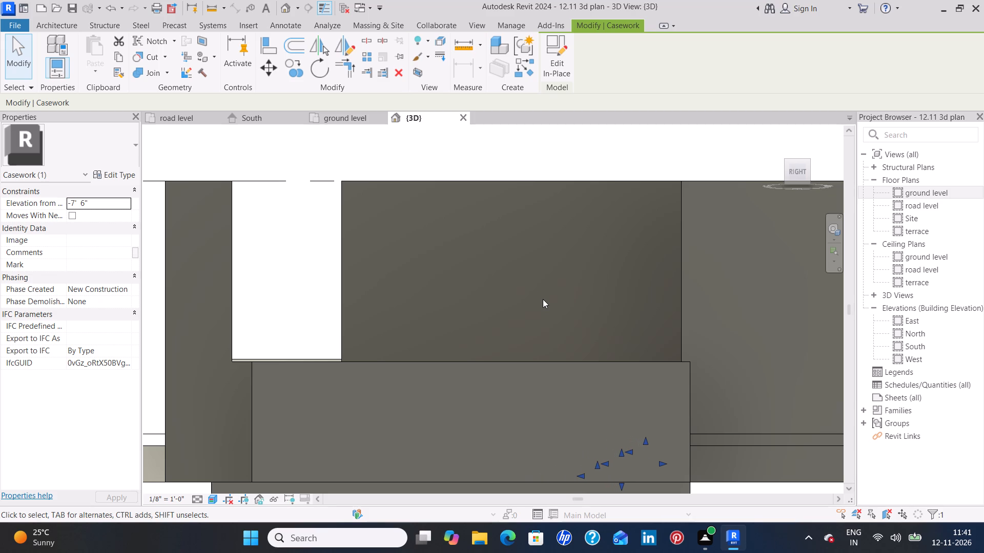
{"action": "key", "text": "Right"}
{"action": "key", "text": "Right"}
{"action": "key", "text": "Right"}
{"action": "key", "text": "Right"}
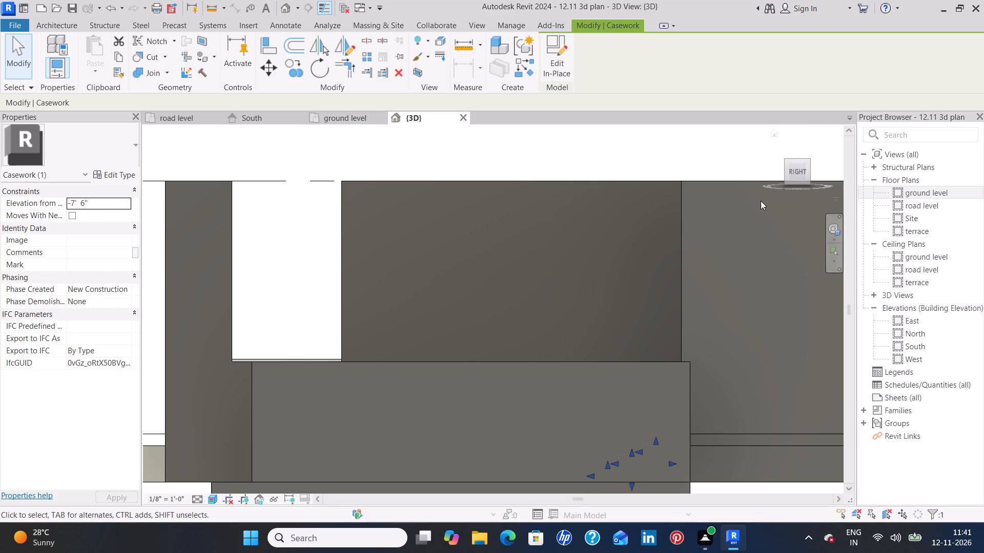
Examine the new casework steps' position against the surrounding walls and floor in front and angled views.
{"action": "left_click", "coordinate": [780, 173]}
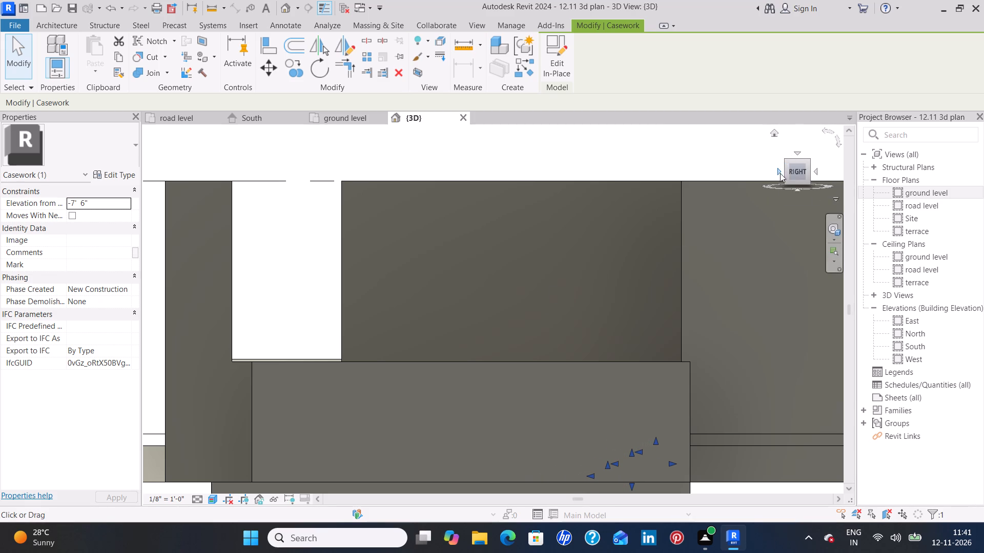
{"action": "scroll", "coordinate": [626, 317], "scroll_direction": "down", "scroll_amount": 5}
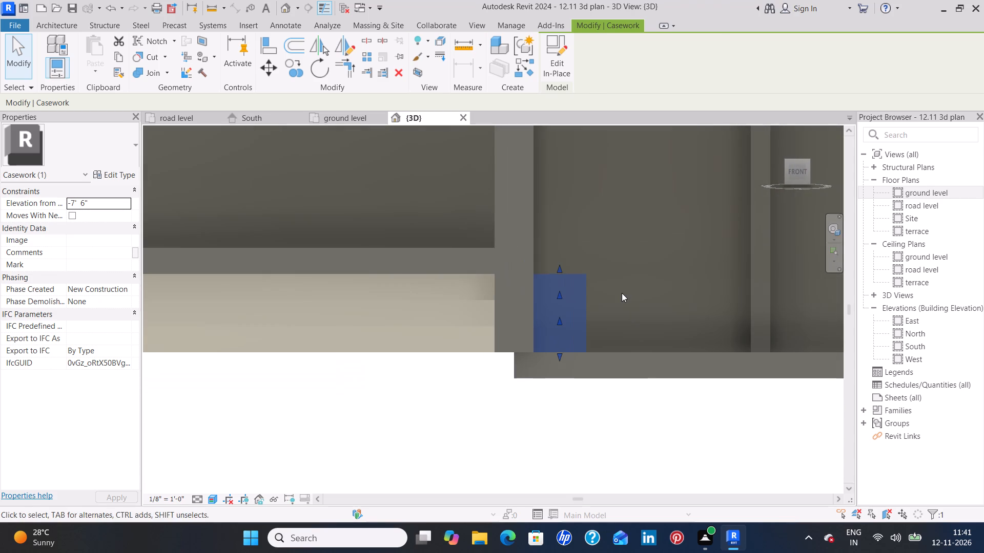
{"action": "scroll", "coordinate": [622, 293], "scroll_direction": "down", "scroll_amount": 2}
{"action": "middle_click_drag", "start_coordinate": [623, 266], "coordinate": [587, 317]}
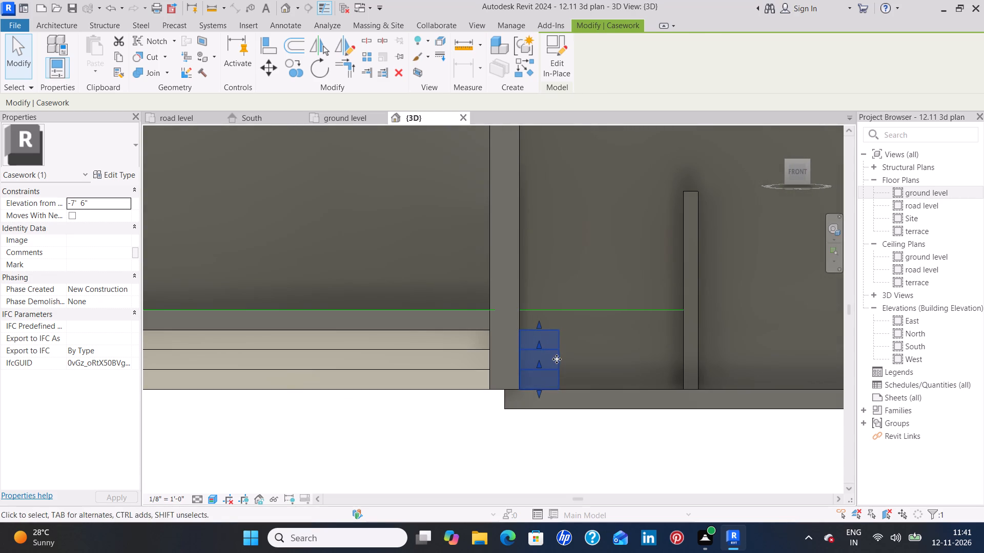
{"action": "scroll", "coordinate": [568, 353], "scroll_direction": "up", "scroll_amount": 4}
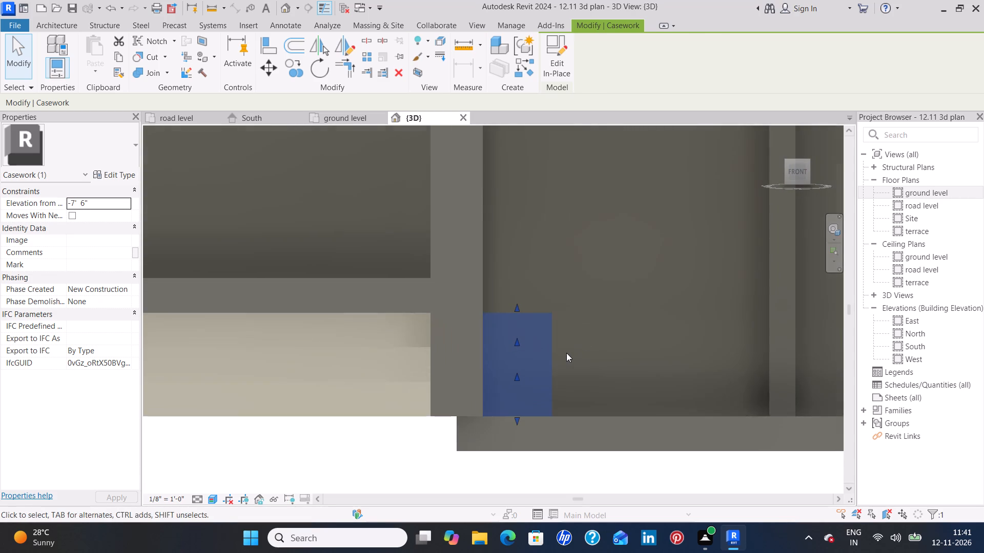
{"action": "middle_click_drag", "start_coordinate": [646, 349], "coordinate": [627, 359]}
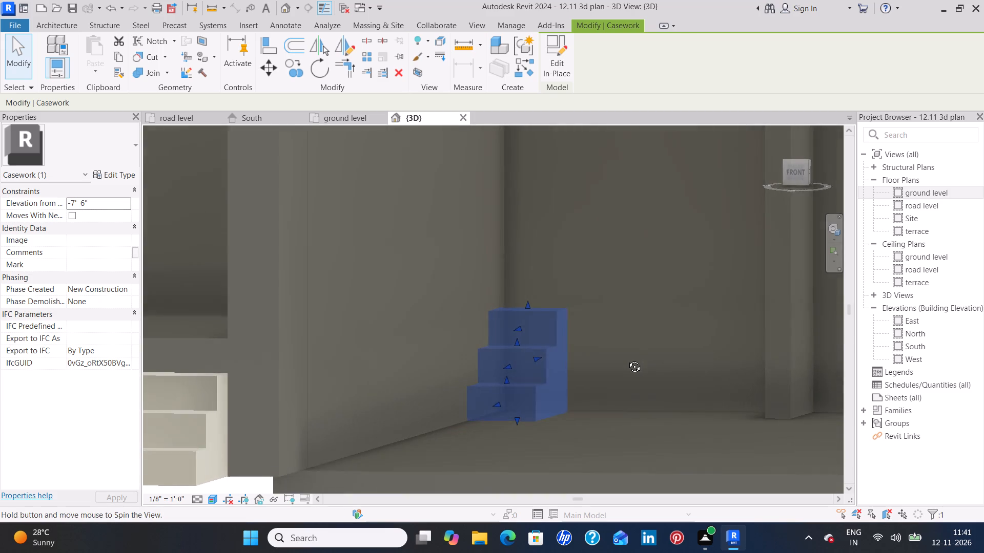
{"action": "middle_click_drag", "start_coordinate": [627, 359], "coordinate": [620, 362]}
{"action": "middle_click_drag", "start_coordinate": [609, 356], "coordinate": [571, 369], "text": "shift"}
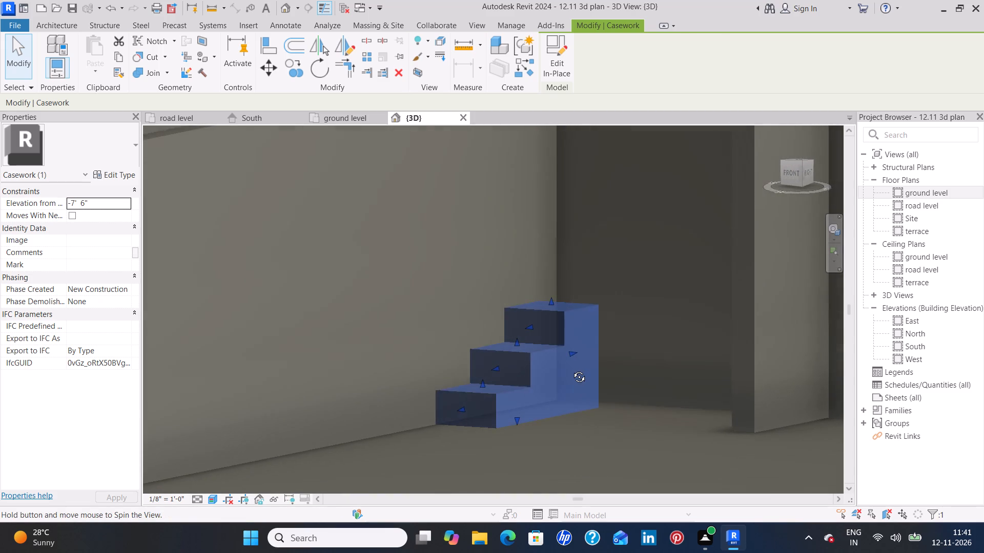
{"action": "middle_click_drag", "start_coordinate": [571, 369], "coordinate": [615, 370], "text": "shift"}
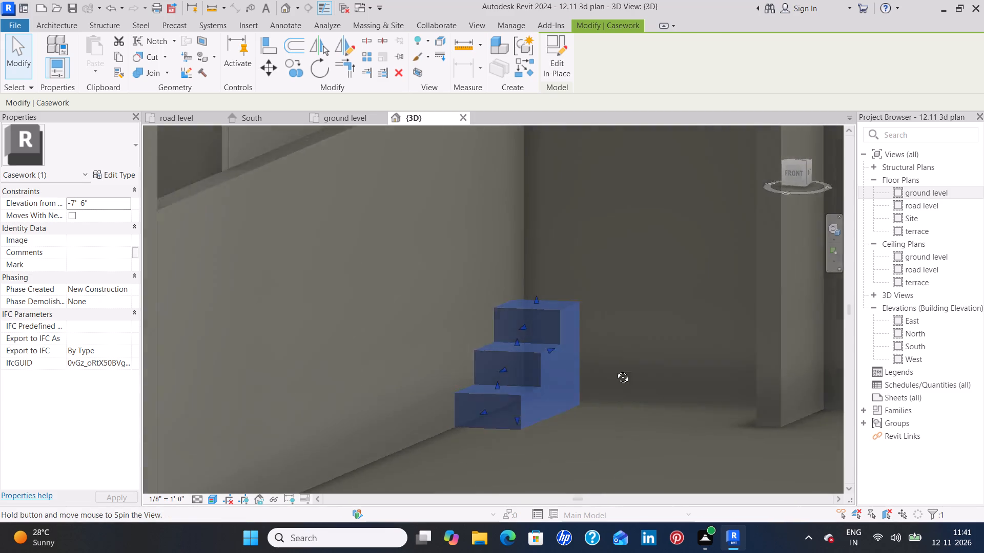
{"action": "middle_click_drag", "start_coordinate": [615, 370], "coordinate": [616, 367], "text": "shift"}
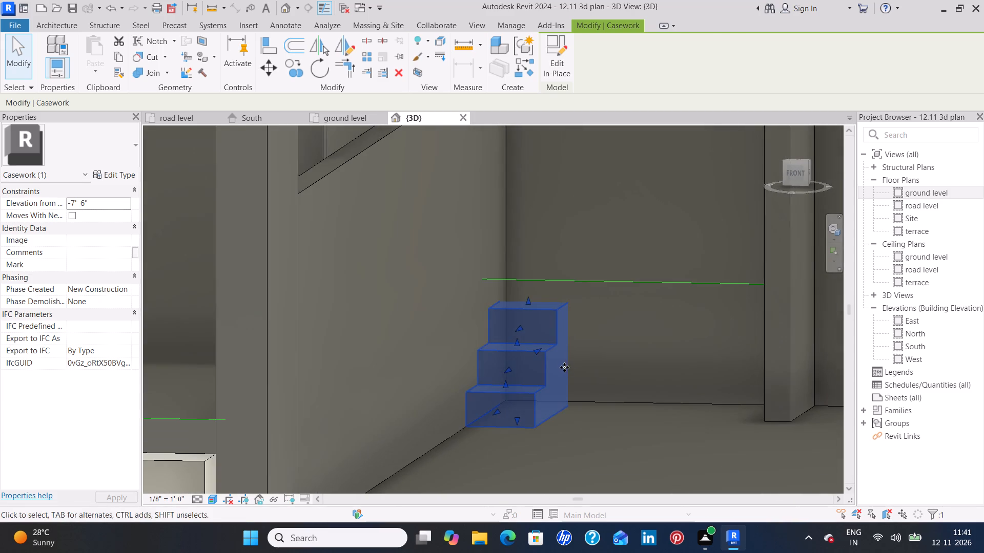
{"action": "scroll", "coordinate": [564, 367], "scroll_direction": "up", "scroll_amount": 3}
{"action": "scroll", "coordinate": [628, 347], "scroll_direction": "up", "scroll_amount": 1}
{"action": "middle_click_drag", "start_coordinate": [628, 347], "coordinate": [663, 330]}
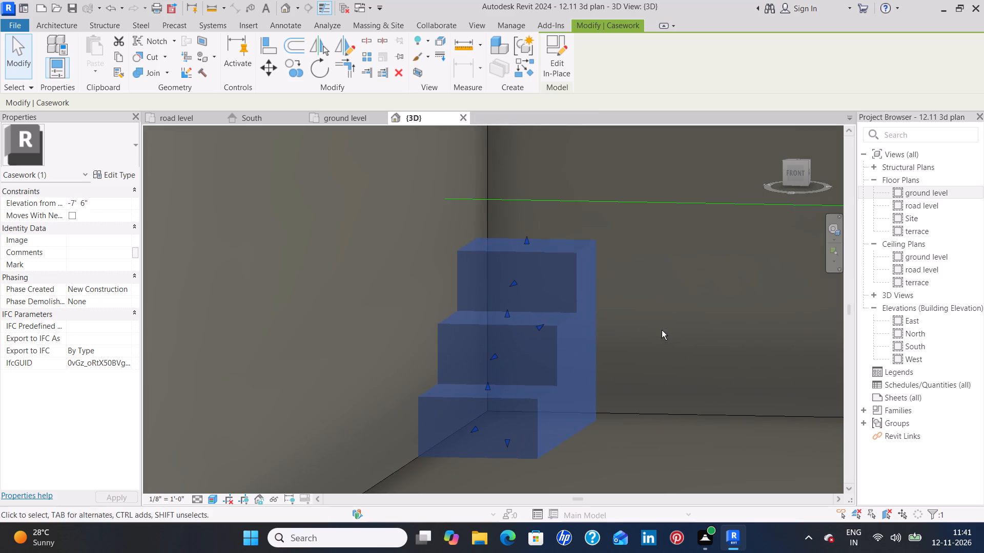
{"action": "middle_click_drag", "start_coordinate": [662, 330], "coordinate": [679, 310], "text": "shift"}
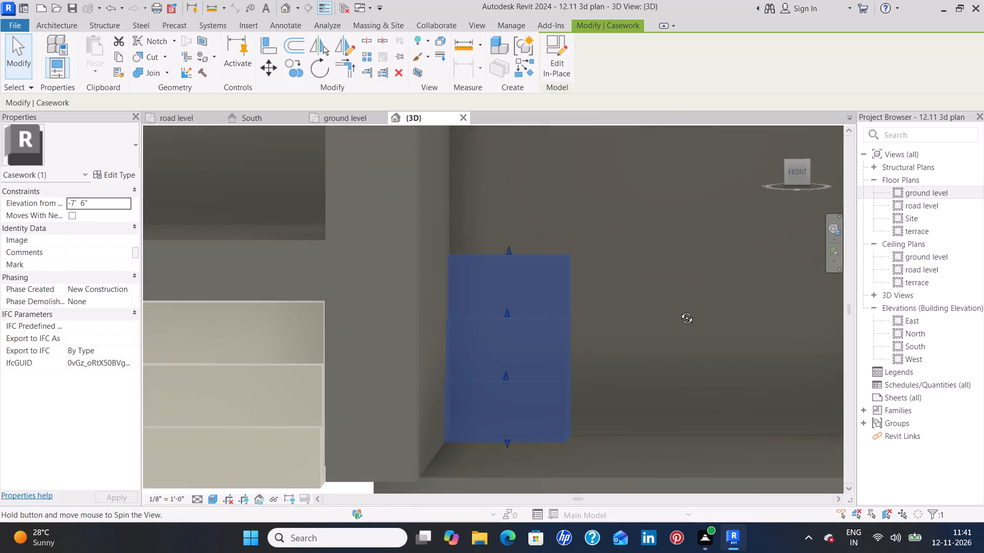
{"action": "middle_click_drag", "start_coordinate": [679, 310], "coordinate": [679, 310], "text": "shift"}
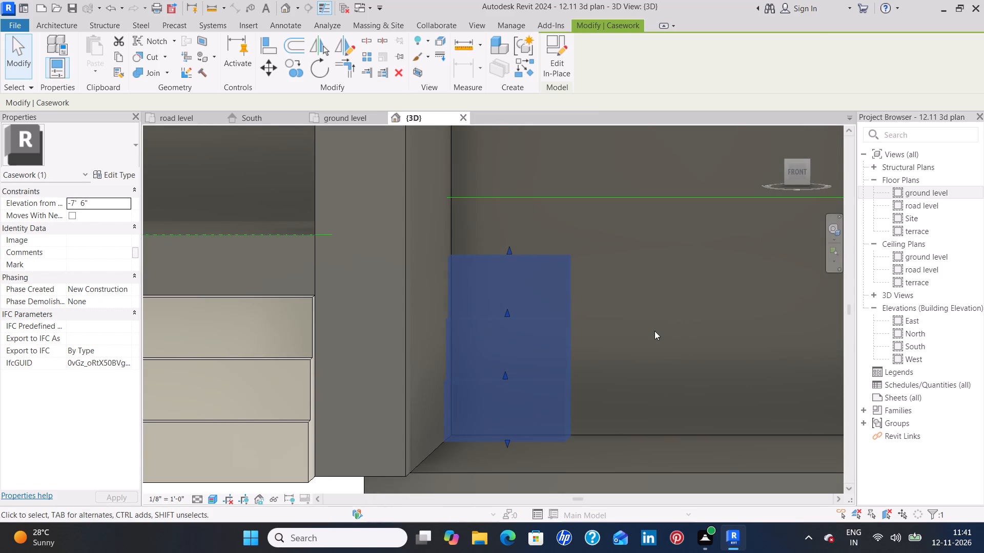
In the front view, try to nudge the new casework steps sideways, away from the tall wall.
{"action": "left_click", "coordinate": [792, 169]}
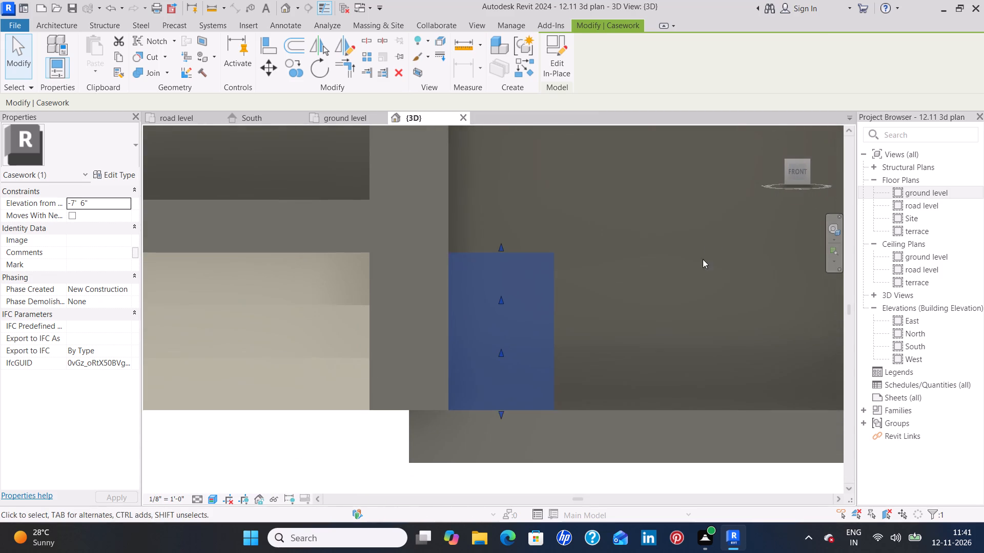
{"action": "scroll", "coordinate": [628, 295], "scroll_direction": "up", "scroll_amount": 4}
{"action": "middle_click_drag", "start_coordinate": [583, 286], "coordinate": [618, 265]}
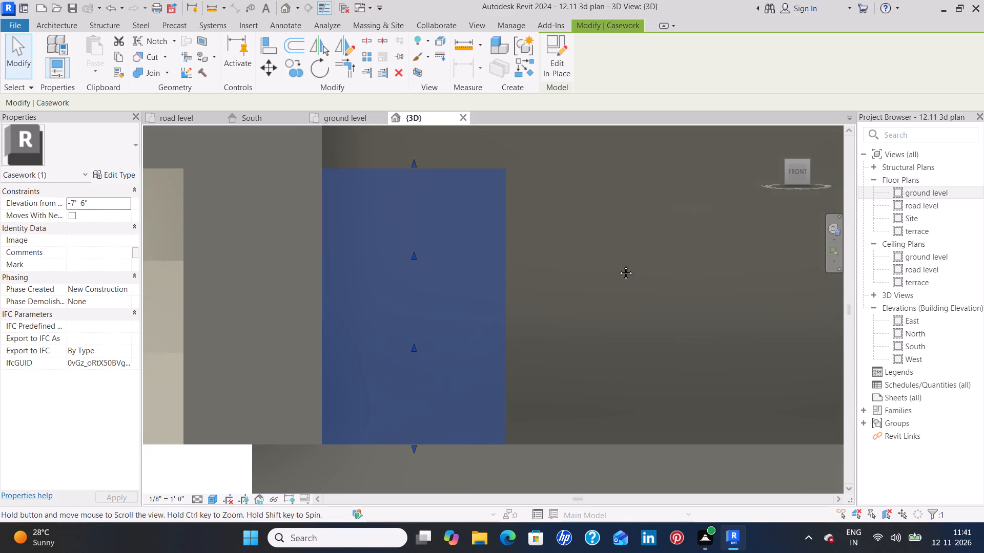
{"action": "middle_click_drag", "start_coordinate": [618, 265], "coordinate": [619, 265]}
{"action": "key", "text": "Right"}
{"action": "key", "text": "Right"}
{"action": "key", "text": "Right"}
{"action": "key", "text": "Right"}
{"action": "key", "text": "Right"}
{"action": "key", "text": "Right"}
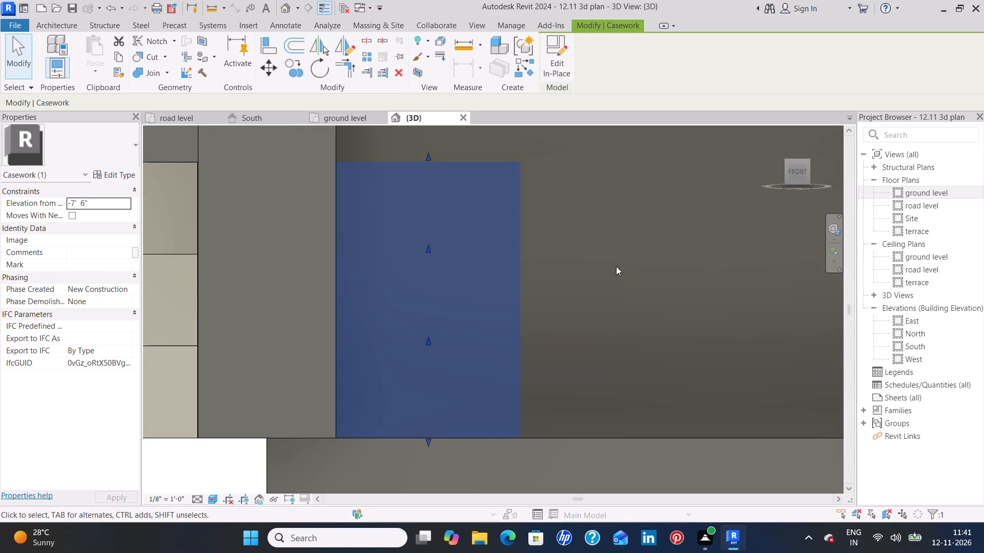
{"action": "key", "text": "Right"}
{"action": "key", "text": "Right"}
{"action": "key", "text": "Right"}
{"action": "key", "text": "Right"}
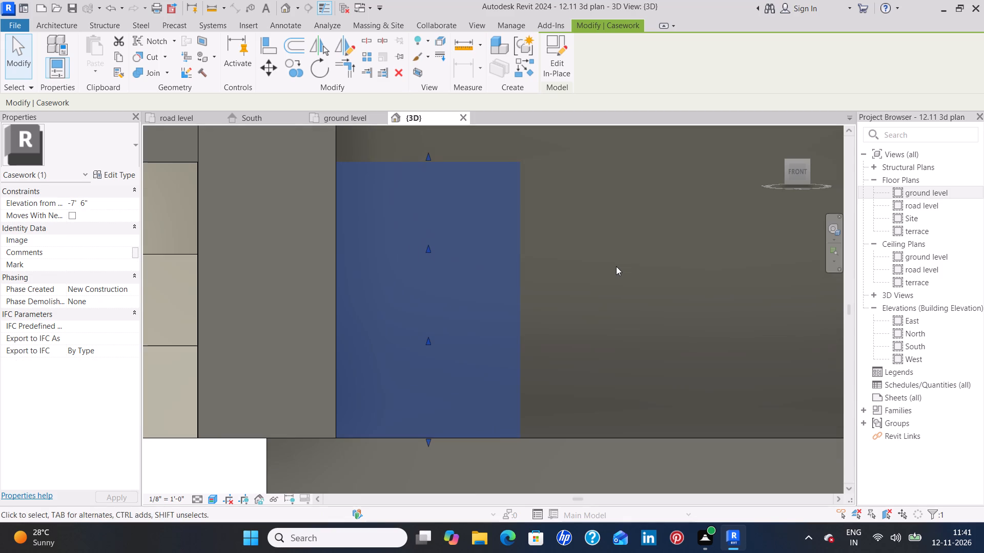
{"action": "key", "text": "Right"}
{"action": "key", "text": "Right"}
Widen the new casework steps until they span from the tall wall to the near face of the short side wall.
{"action": "left_click", "coordinate": [521, 277]}
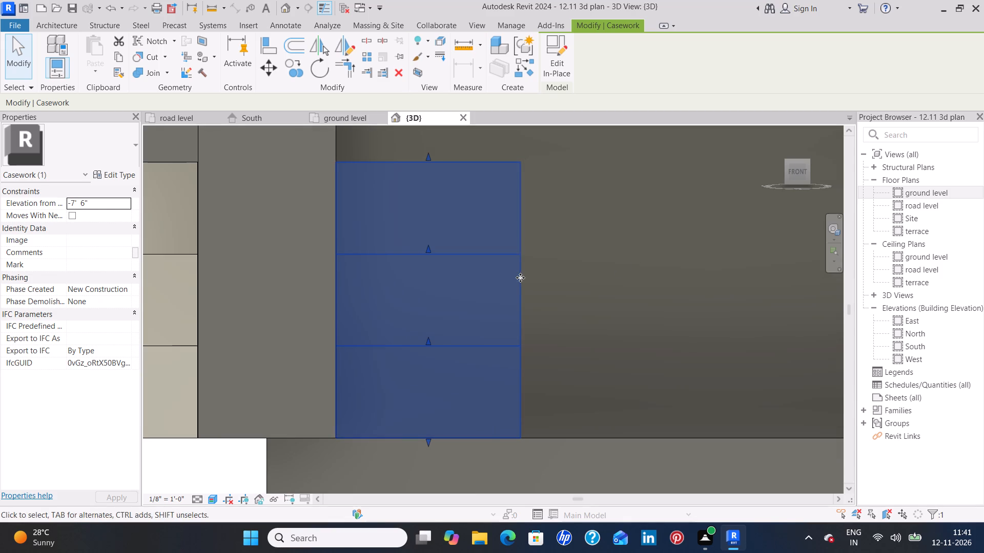
{"action": "left_click_drag", "start_coordinate": [523, 275], "coordinate": [542, 282]}
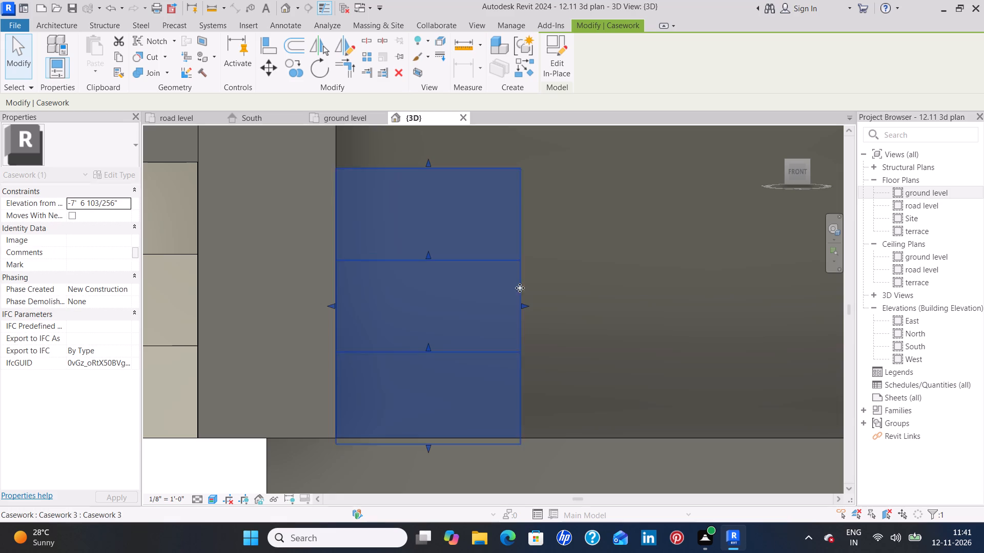
{"action": "left_click_drag", "start_coordinate": [524, 305], "coordinate": [694, 318]}
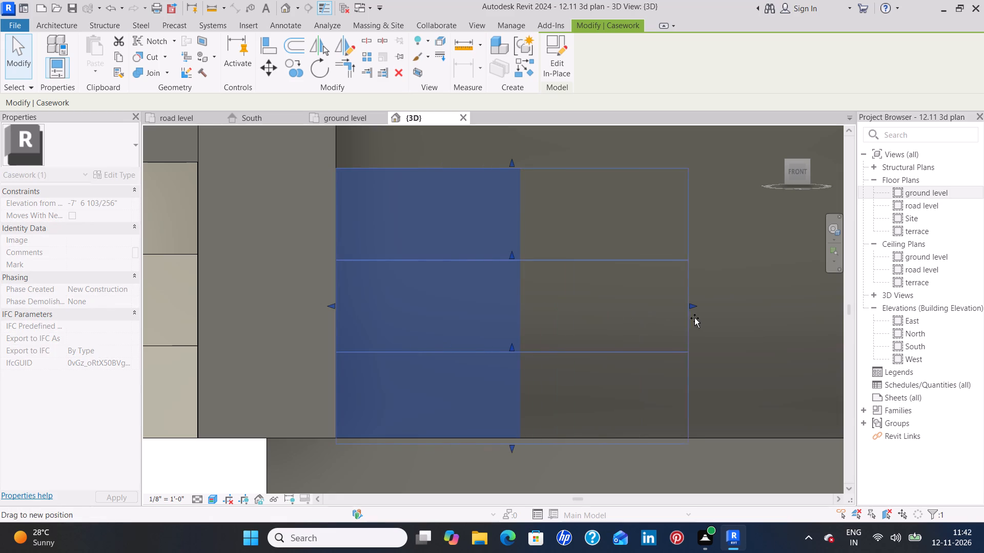
{"action": "left_click_drag", "start_coordinate": [694, 318], "coordinate": [699, 318]}
{"action": "scroll", "coordinate": [701, 317], "scroll_direction": "down", "scroll_amount": 5}
{"action": "middle_click_drag", "start_coordinate": [733, 308], "coordinate": [593, 328]}
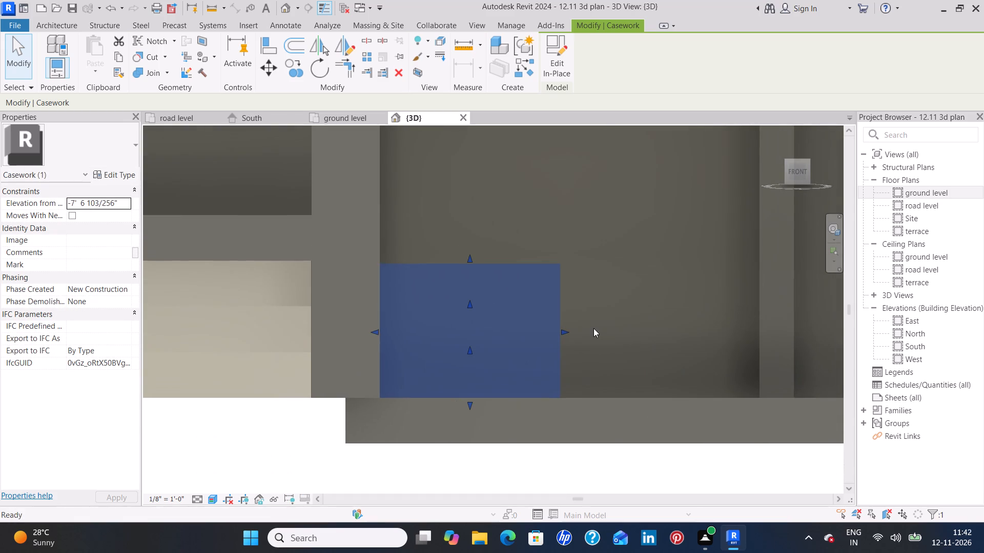
{"action": "left_click_drag", "start_coordinate": [562, 333], "coordinate": [717, 327]}
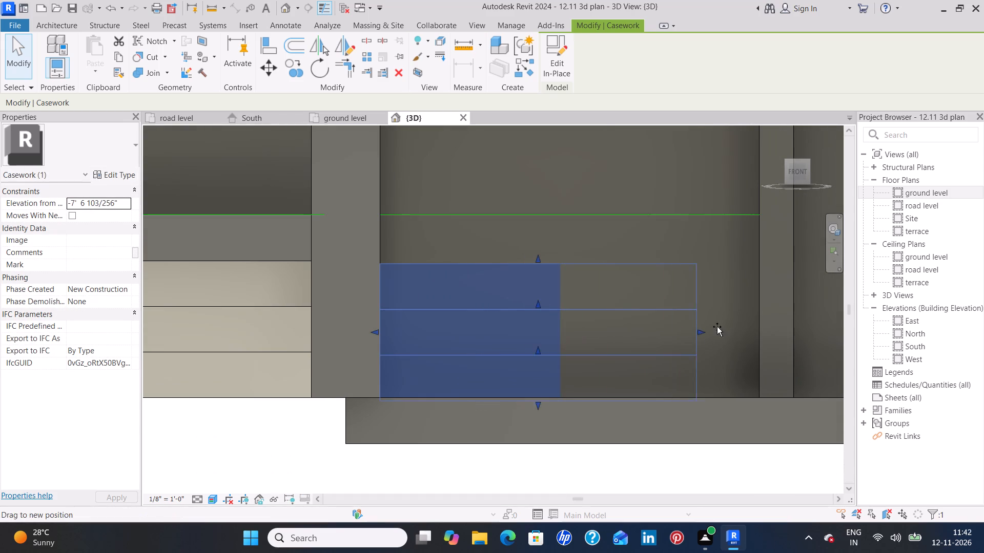
{"action": "left_click_drag", "start_coordinate": [717, 327], "coordinate": [756, 327]}
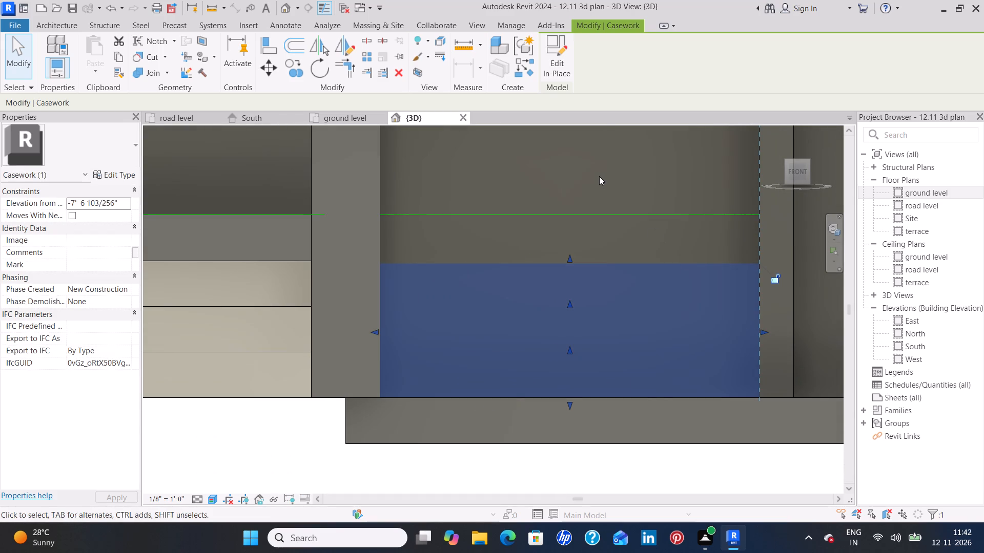
{"action": "left_click", "coordinate": [599, 176]}
Lower the top of the 4.5" side wall beside the new steps to the green reference line just above the top step.
{"action": "scroll", "coordinate": [602, 175], "scroll_direction": "down", "scroll_amount": 4}
{"action": "middle_click_drag", "start_coordinate": [614, 172], "coordinate": [570, 315]}
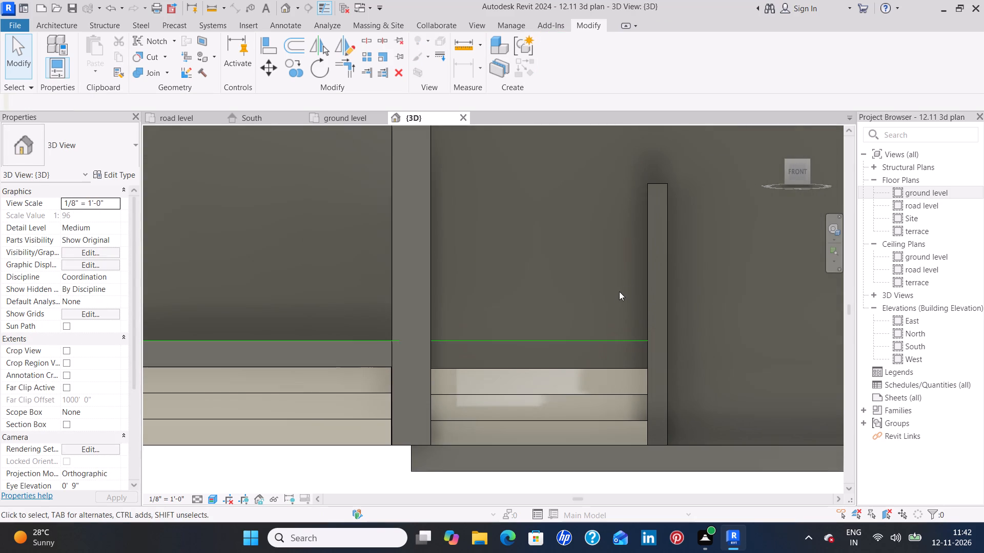
{"action": "left_click", "coordinate": [646, 270]}
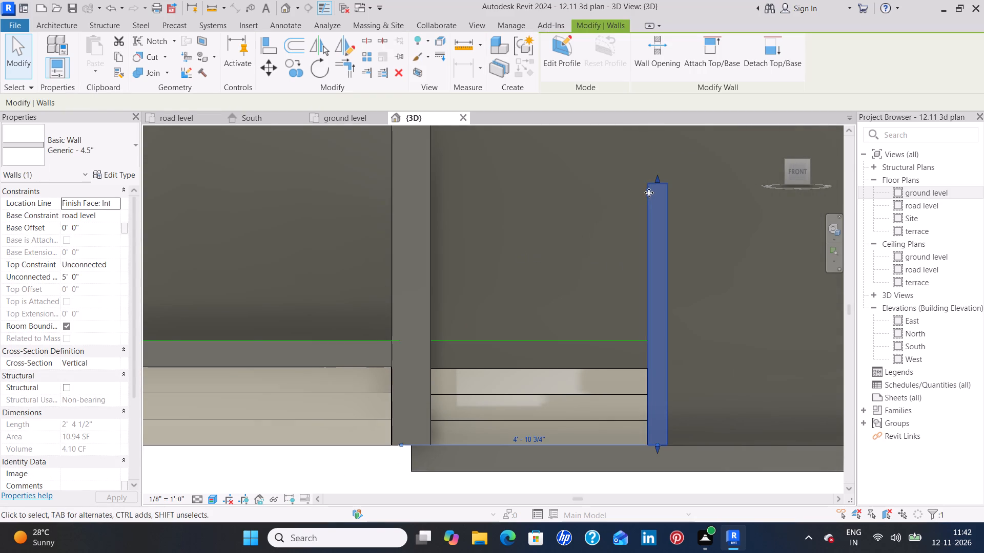
{"action": "left_click_drag", "start_coordinate": [656, 178], "coordinate": [662, 368]}
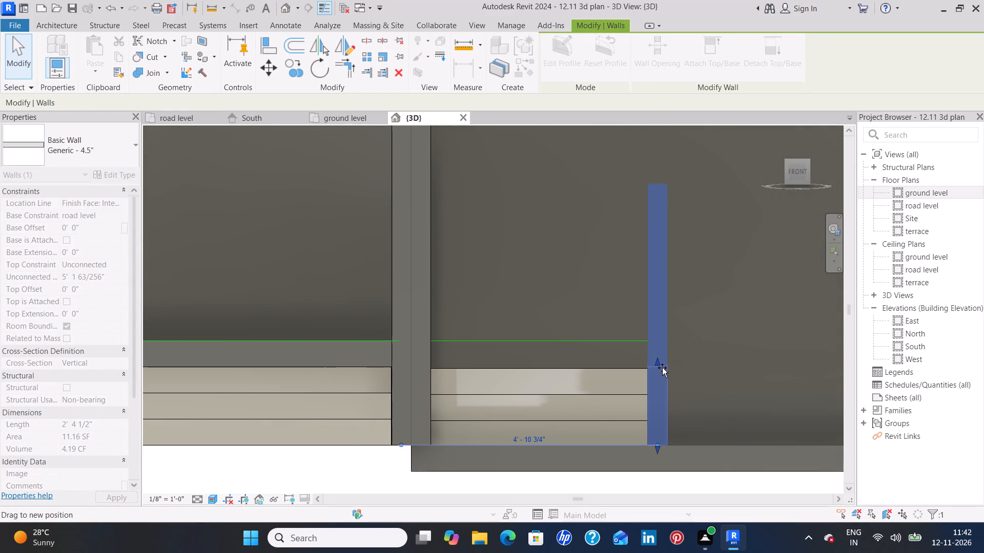
{"action": "left_click_drag", "start_coordinate": [662, 368], "coordinate": [664, 337]}
{"action": "left_click", "coordinate": [576, 244]}
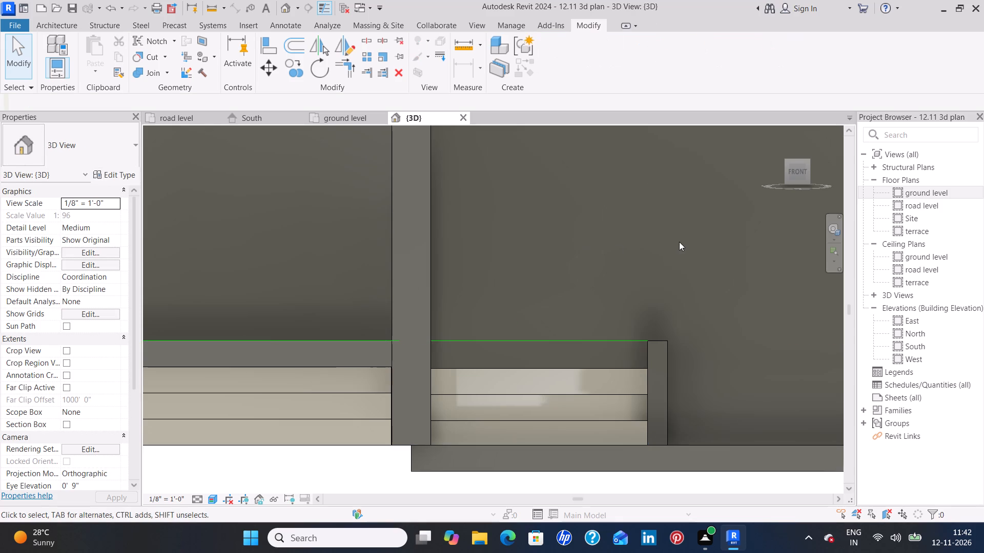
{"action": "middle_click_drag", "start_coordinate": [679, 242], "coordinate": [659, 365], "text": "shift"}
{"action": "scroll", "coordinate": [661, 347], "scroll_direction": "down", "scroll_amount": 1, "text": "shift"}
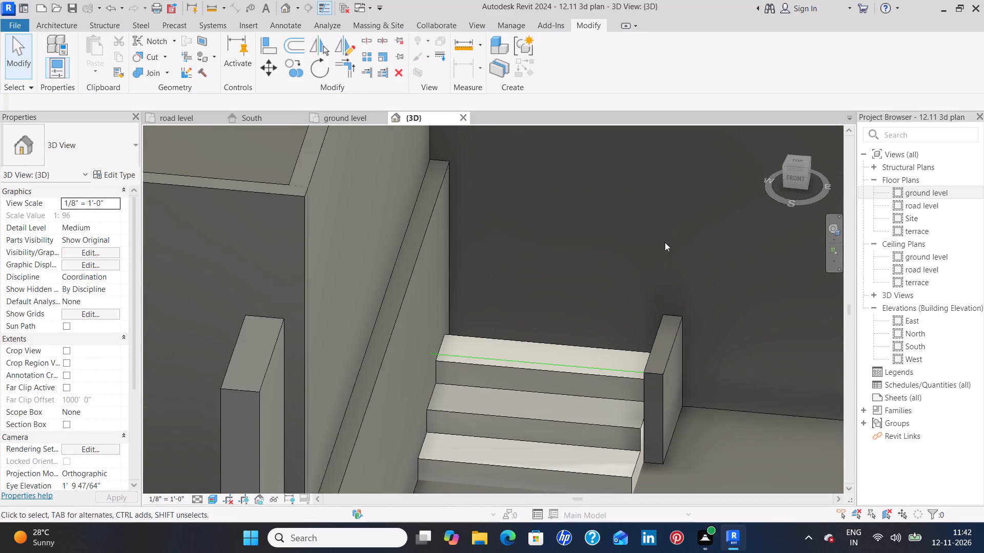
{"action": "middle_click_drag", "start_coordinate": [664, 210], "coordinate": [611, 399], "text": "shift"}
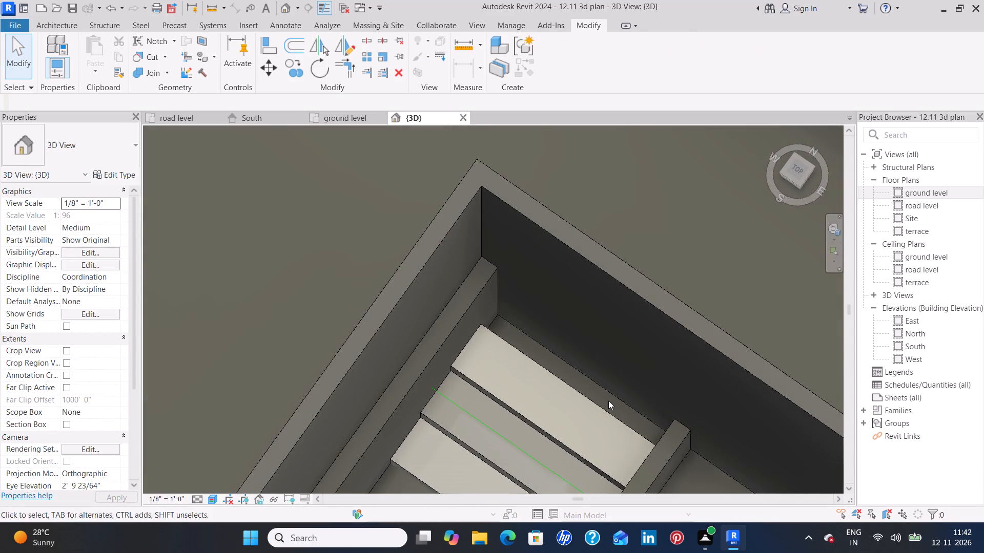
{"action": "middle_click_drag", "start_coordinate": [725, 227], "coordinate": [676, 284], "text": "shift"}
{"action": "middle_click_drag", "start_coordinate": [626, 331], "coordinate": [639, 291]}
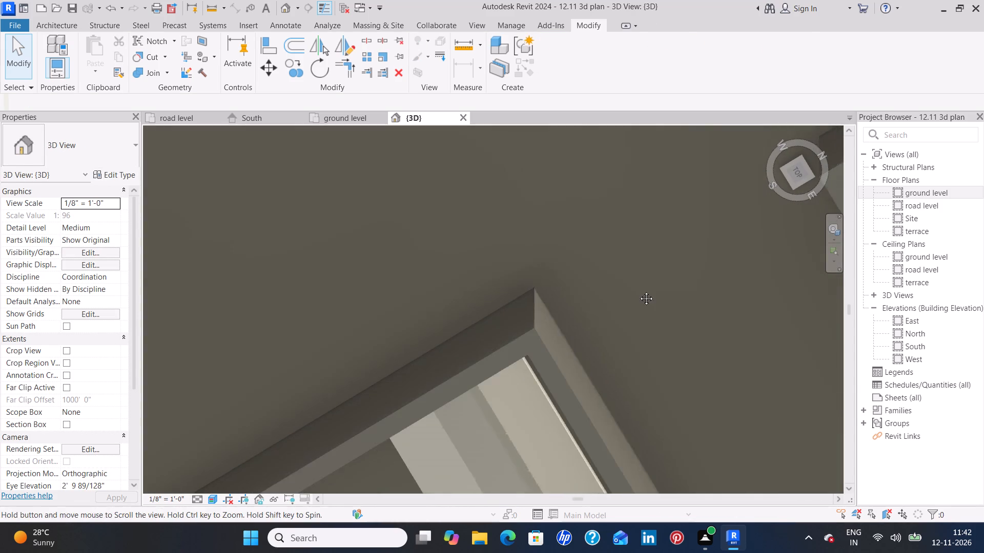
In the top view, shift the new casework steps sideways until their edge meets the face of the adjacent long house wall.
{"action": "middle_click_drag", "start_coordinate": [639, 291], "coordinate": [658, 155]}
{"action": "middle_click_drag", "start_coordinate": [692, 228], "coordinate": [708, 205], "text": "shift"}
{"action": "left_click", "coordinate": [795, 169]}
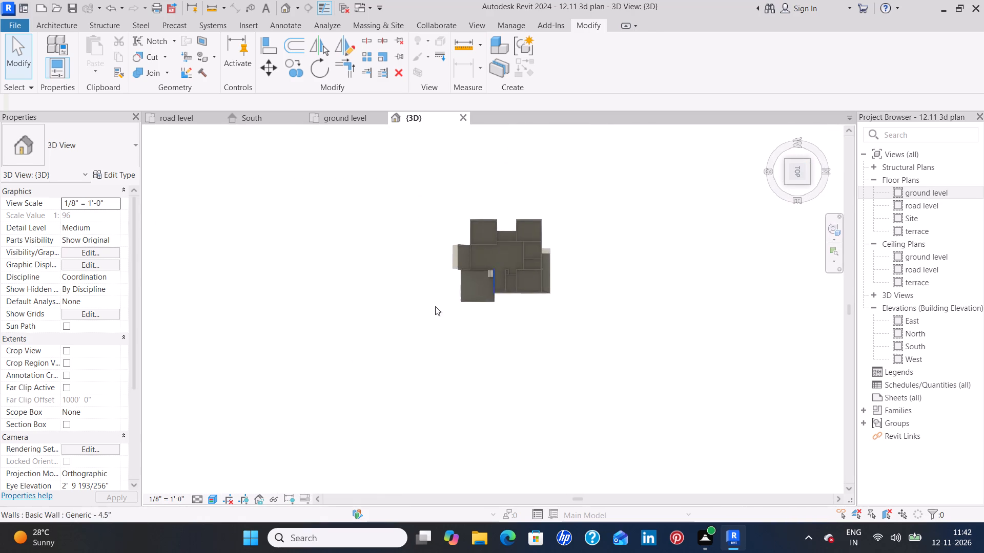
{"action": "scroll", "coordinate": [462, 321], "scroll_direction": "up", "scroll_amount": 20}
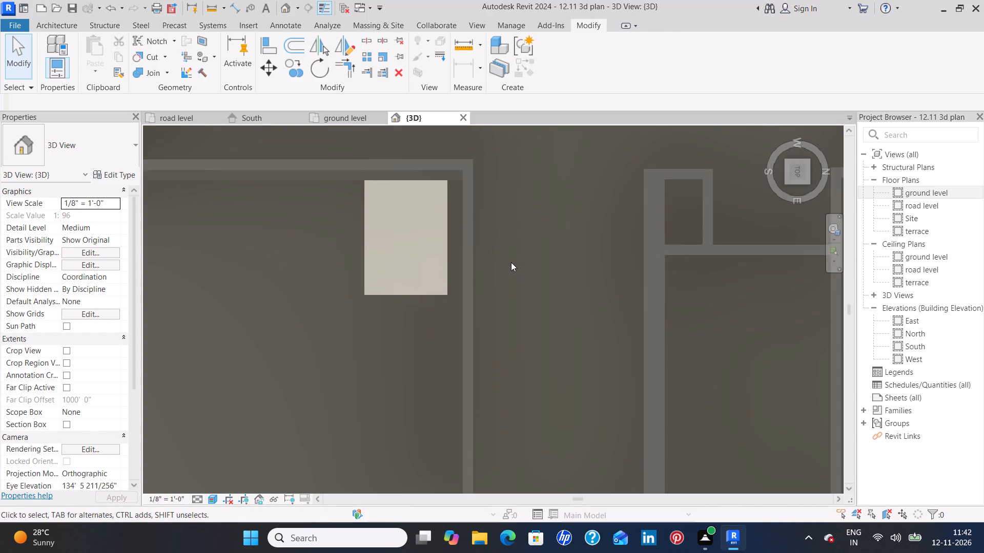
{"action": "scroll", "coordinate": [510, 261], "scroll_direction": "up", "scroll_amount": 5}
{"action": "left_click", "coordinate": [386, 251]}
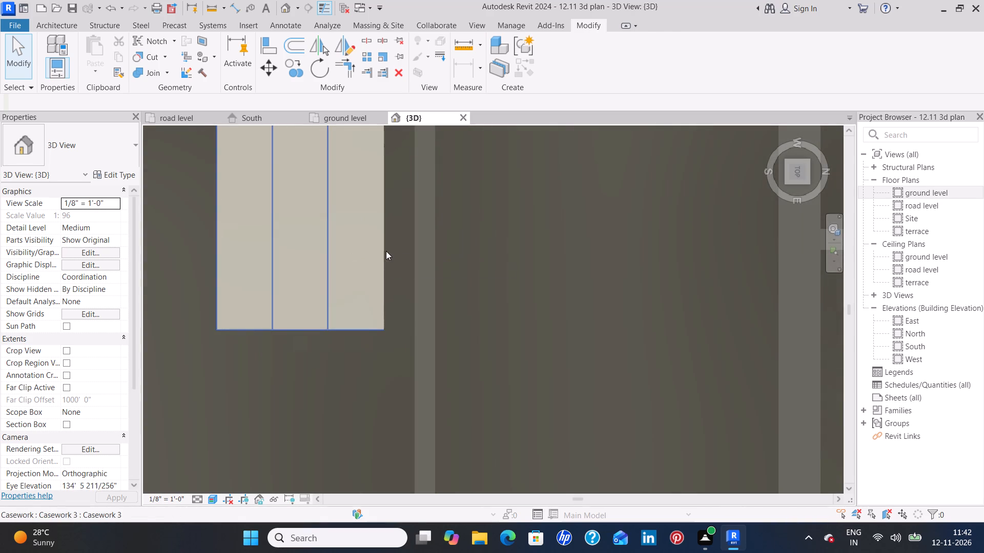
{"action": "middle_click_drag", "start_coordinate": [475, 236], "coordinate": [540, 260]}
{"action": "scroll", "coordinate": [540, 261], "scroll_direction": "down", "scroll_amount": 3}
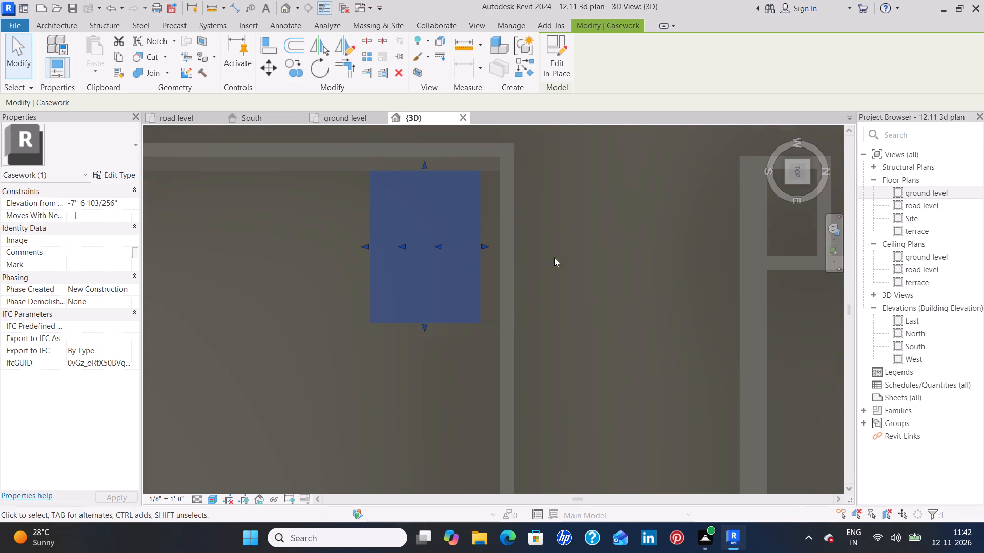
{"action": "key", "text": "Right"}
{"action": "key", "text": "Right"}
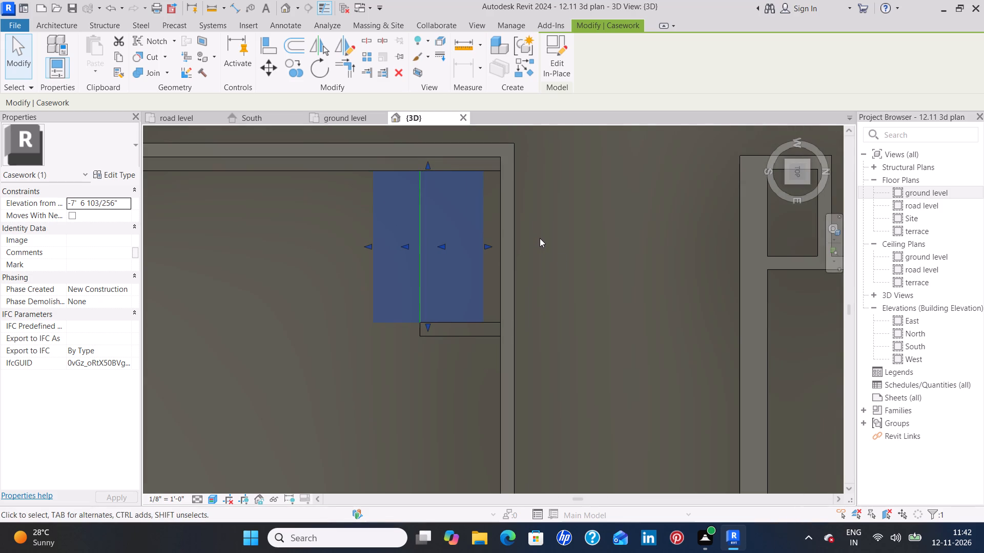
{"action": "key", "text": "Right"}
{"action": "key", "text": "Right"}
{"action": "key", "text": "Right"}
{"action": "key", "text": "Right"}
{"action": "key", "text": "Right"}
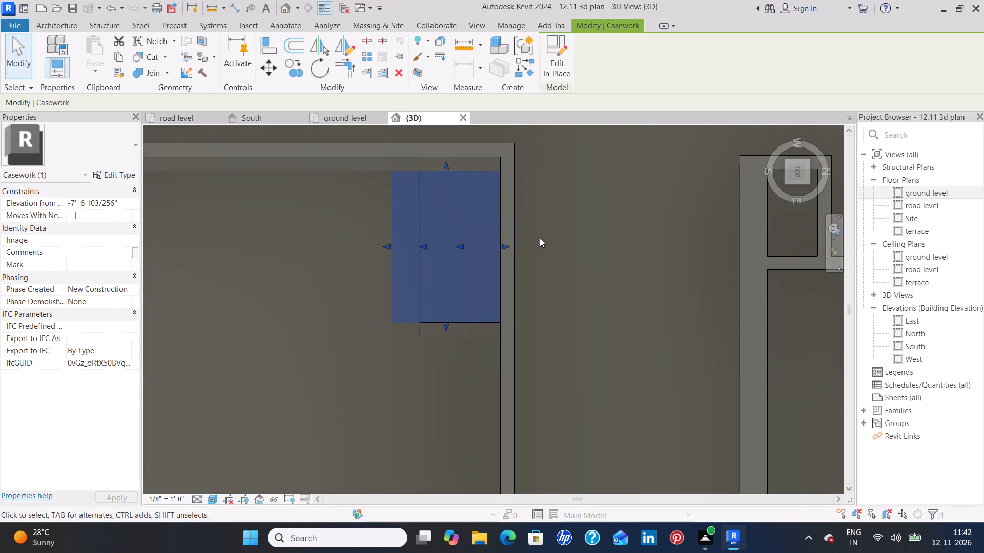
{"action": "left_click", "coordinate": [540, 238]}
Examine the repositioned casework steps, low walls and rest of the house in 3D from the front, side and rear.
{"action": "scroll", "coordinate": [540, 238], "scroll_direction": "down", "scroll_amount": 5}
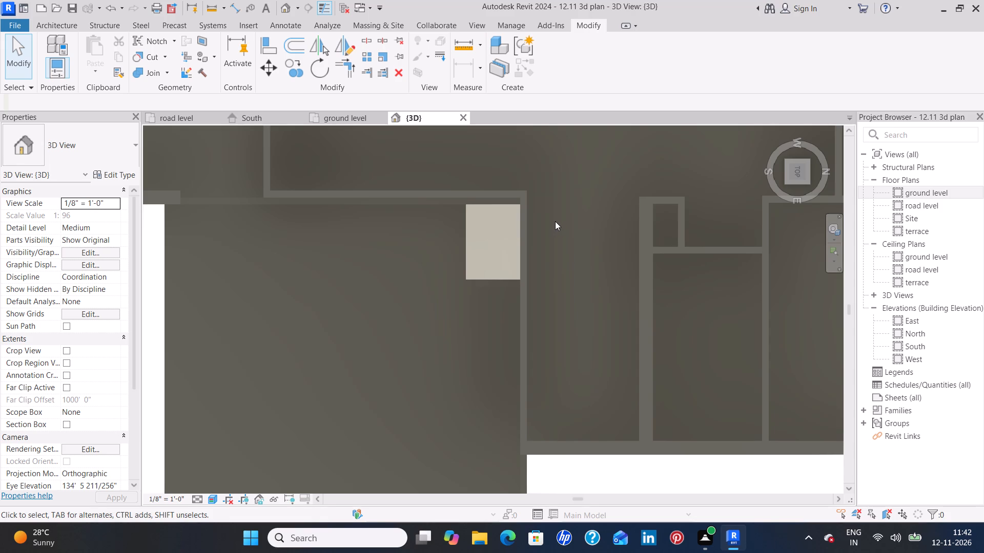
{"action": "scroll", "coordinate": [555, 221], "scroll_direction": "down", "scroll_amount": 5}
{"action": "middle_click_drag", "start_coordinate": [627, 402], "coordinate": [648, 395], "text": "shift"}
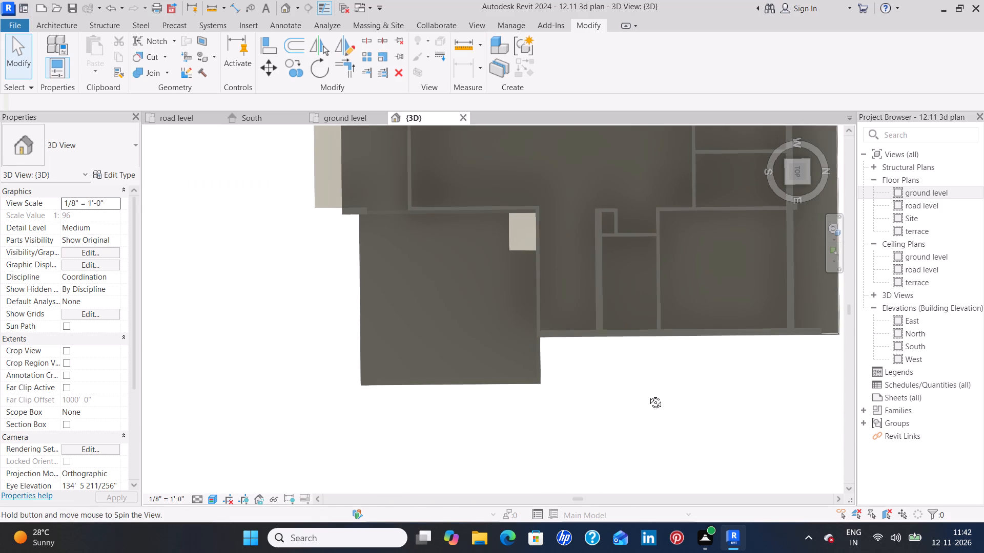
{"action": "middle_click_drag", "start_coordinate": [648, 395], "coordinate": [696, 296], "text": "shift"}
{"action": "middle_click_drag", "start_coordinate": [603, 352], "coordinate": [679, 291], "text": "shift"}
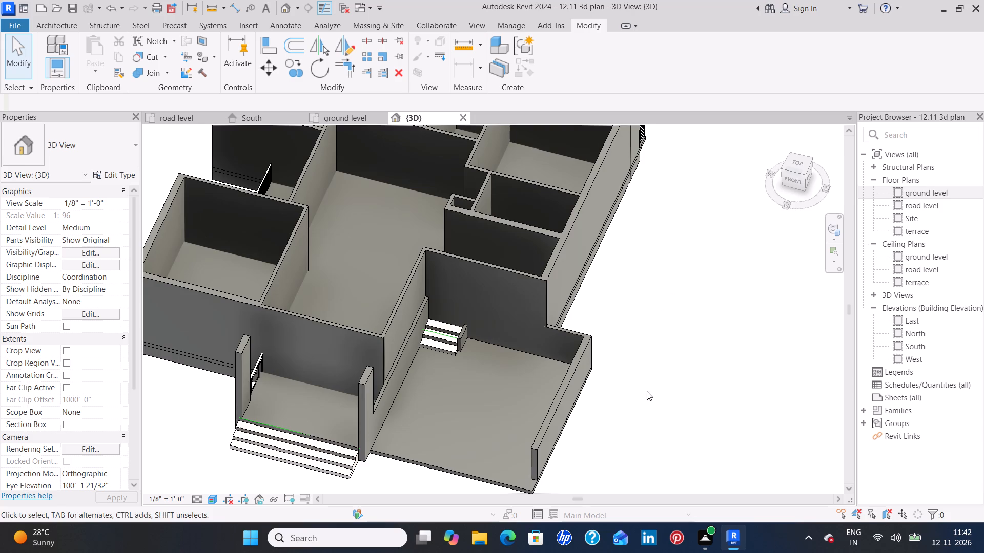
{"action": "middle_click_drag", "start_coordinate": [648, 393], "coordinate": [671, 326], "text": "shift"}
{"action": "middle_click_drag", "start_coordinate": [671, 326], "coordinate": [640, 345], "text": "shift"}
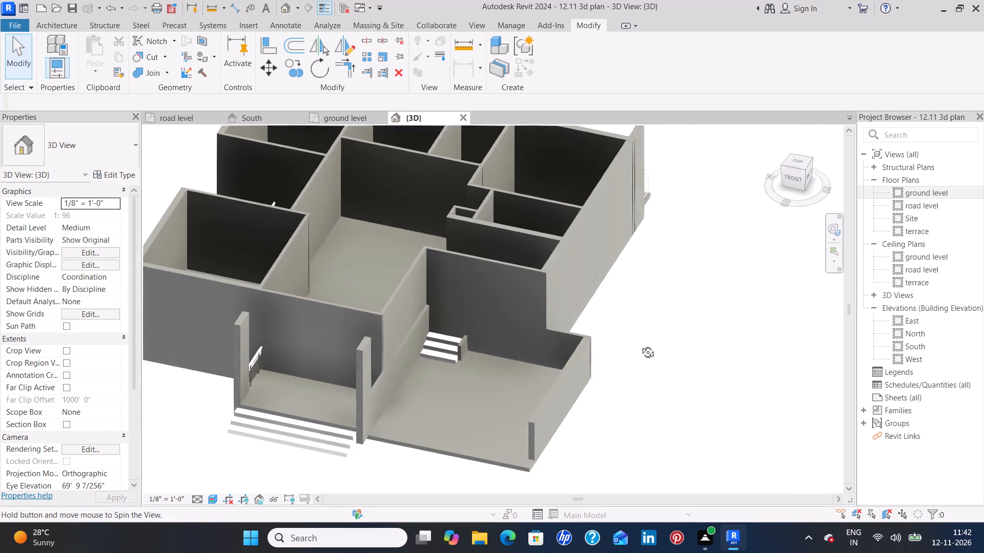
{"action": "middle_click_drag", "start_coordinate": [640, 345], "coordinate": [639, 346], "text": "shift"}
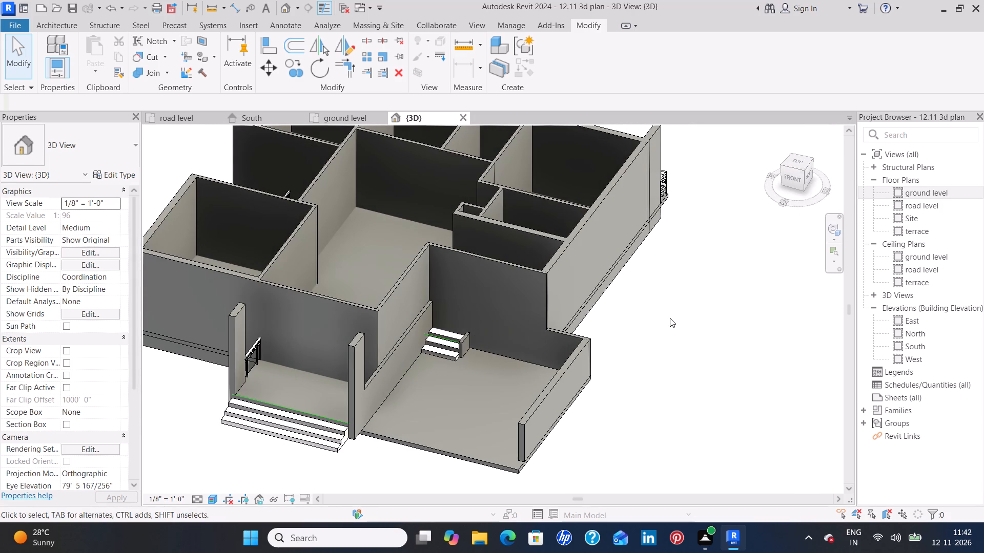
{"action": "middle_click_drag", "start_coordinate": [670, 318], "coordinate": [702, 302], "text": "shift"}
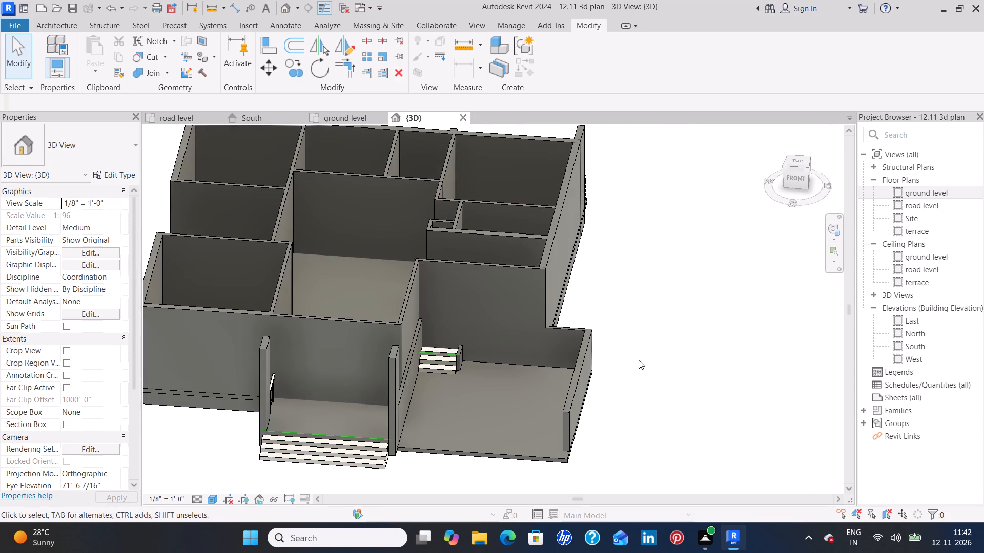
{"action": "middle_click_drag", "start_coordinate": [641, 362], "coordinate": [671, 305], "text": "shift"}
{"action": "middle_click_drag", "start_coordinate": [678, 340], "coordinate": [642, 302], "text": "shift"}
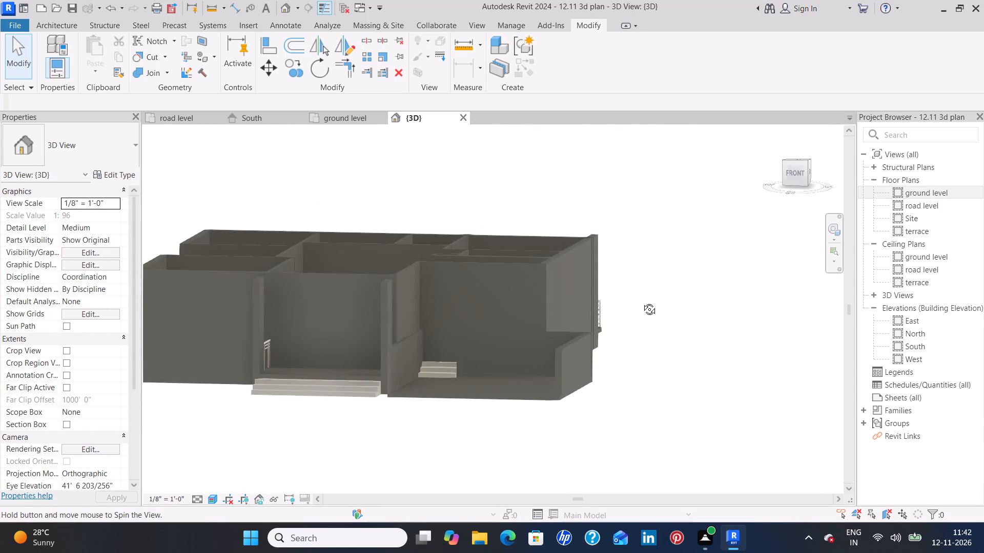
{"action": "middle_click_drag", "start_coordinate": [642, 302], "coordinate": [562, 324], "text": "shift"}
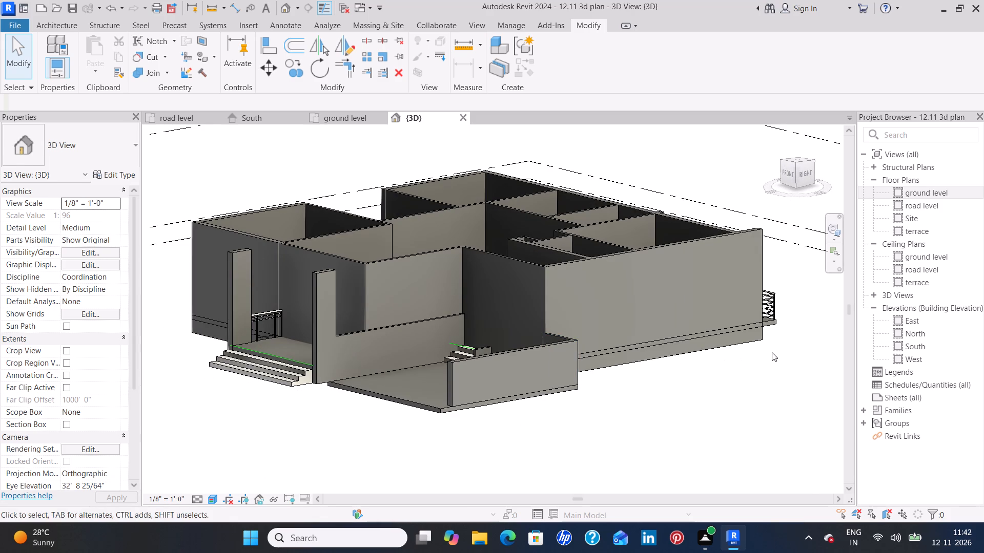
{"action": "middle_click_drag", "start_coordinate": [782, 351], "coordinate": [692, 392], "text": "shift"}
{"action": "middle_click_drag", "start_coordinate": [813, 356], "coordinate": [770, 374], "text": "shift"}
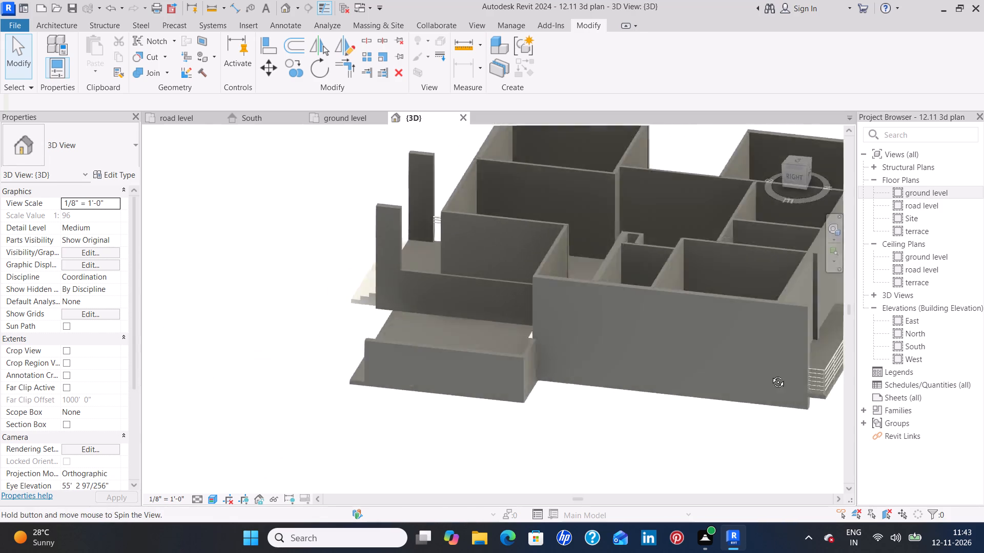
{"action": "middle_click_drag", "start_coordinate": [770, 374], "coordinate": [655, 397], "text": "shift"}
{"action": "scroll", "coordinate": [789, 340], "scroll_direction": "down", "scroll_amount": 1, "text": "shift"}
{"action": "middle_click_drag", "start_coordinate": [699, 375], "coordinate": [560, 382], "text": "shift"}
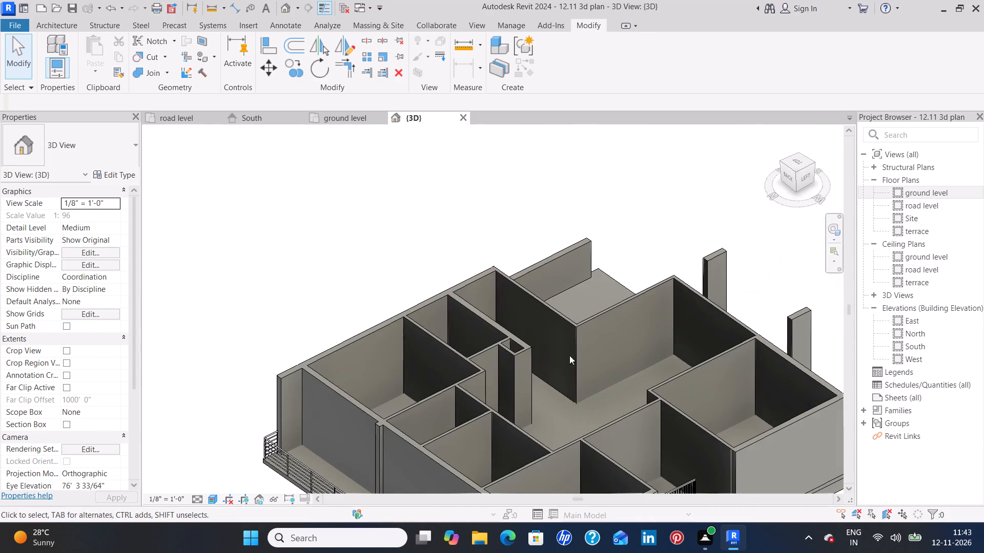
{"action": "middle_click_drag", "start_coordinate": [718, 308], "coordinate": [568, 380], "text": "shift"}
{"action": "middle_click_drag", "start_coordinate": [733, 315], "coordinate": [700, 342], "text": "shift"}
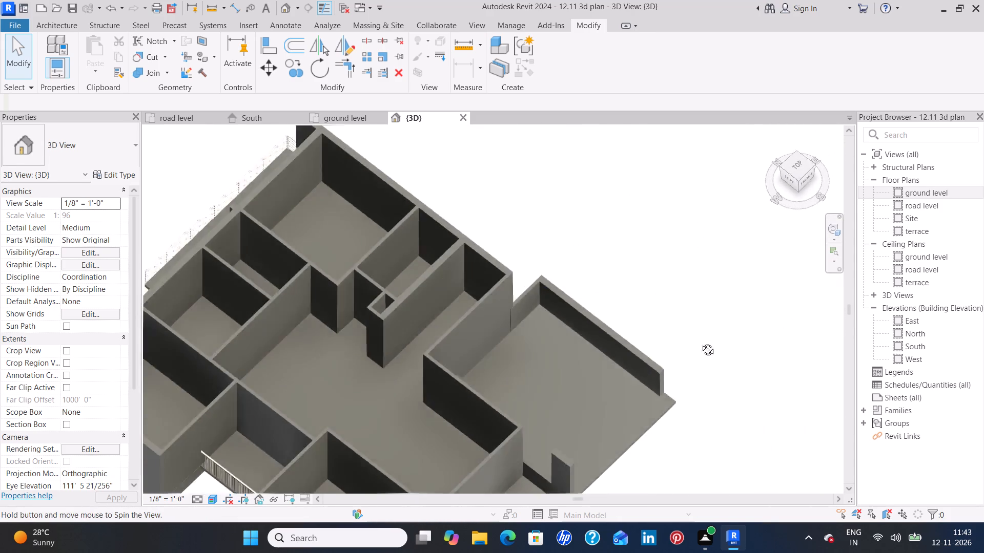
{"action": "middle_click_drag", "start_coordinate": [700, 342], "coordinate": [653, 366], "text": "shift"}
{"action": "middle_click_drag", "start_coordinate": [641, 344], "coordinate": [634, 242], "text": "shift"}
{"action": "middle_click_drag", "start_coordinate": [683, 356], "coordinate": [672, 274], "text": "shift"}
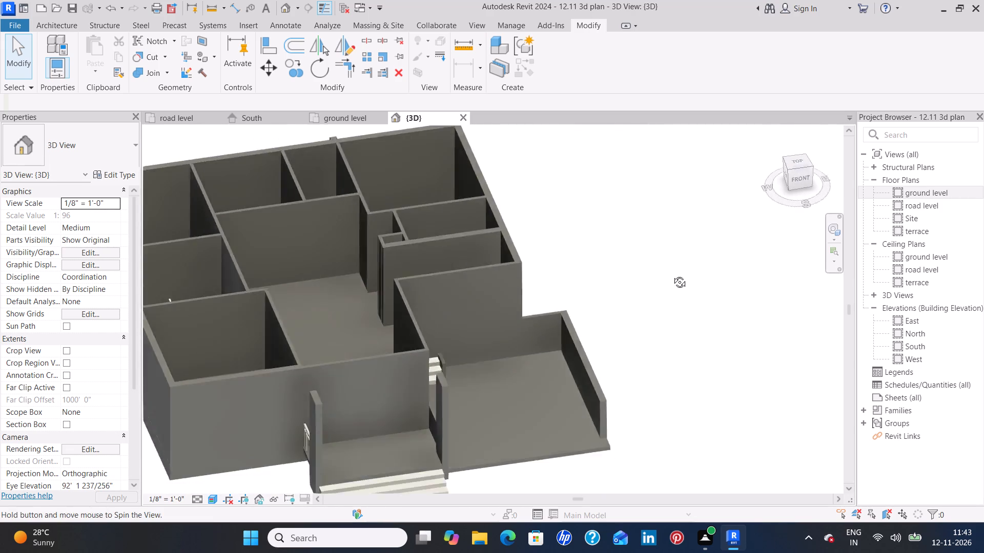
{"action": "middle_click_drag", "start_coordinate": [672, 274], "coordinate": [662, 237], "text": "shift"}
{"action": "middle_click_drag", "start_coordinate": [633, 266], "coordinate": [590, 288], "text": "shift"}
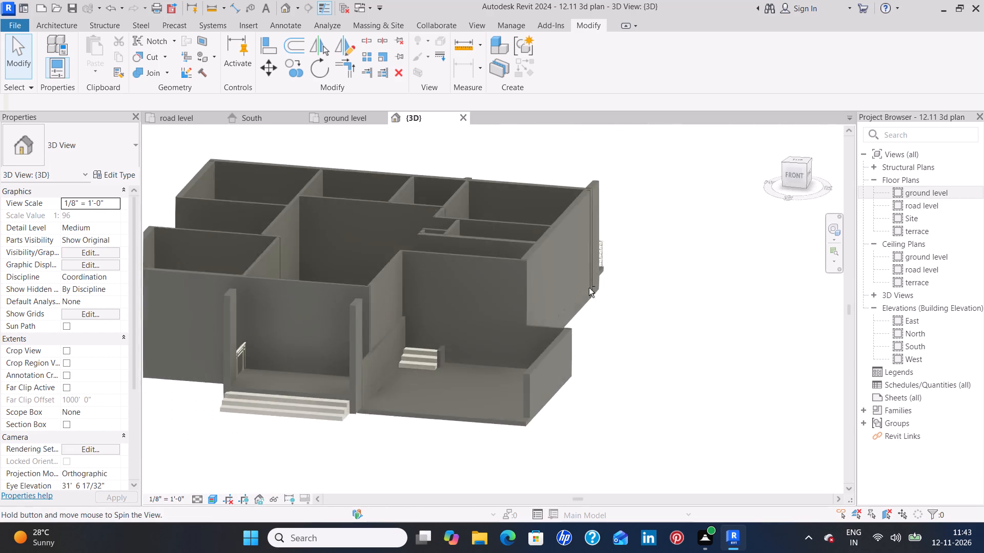
{"action": "middle_click_drag", "start_coordinate": [639, 279], "coordinate": [679, 309], "text": "shift"}
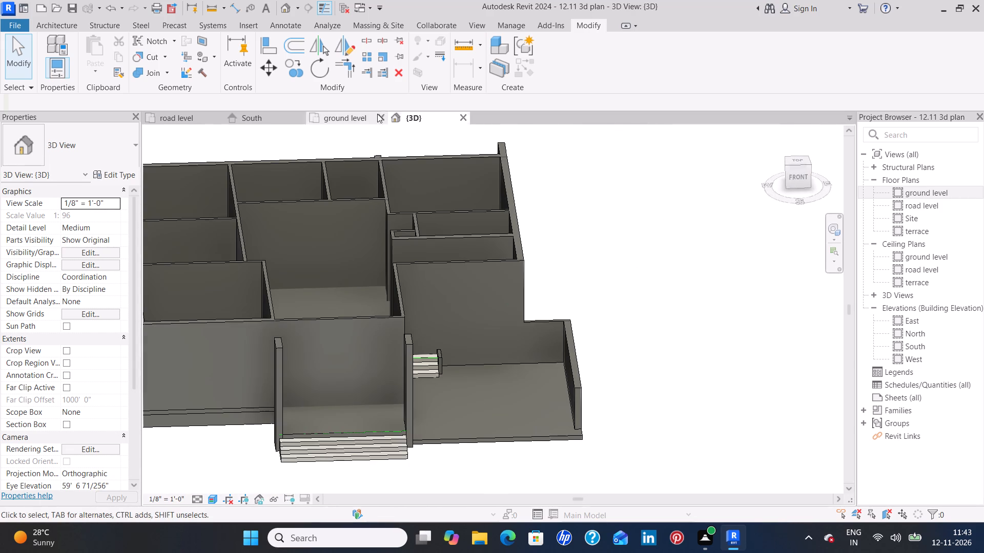
Open the ground level floor plan and compare the modelled wall layout with the coloured reference plan beside it.
{"action": "left_click", "coordinate": [346, 118]}
{"action": "scroll", "coordinate": [491, 221], "scroll_direction": "down", "scroll_amount": 10}
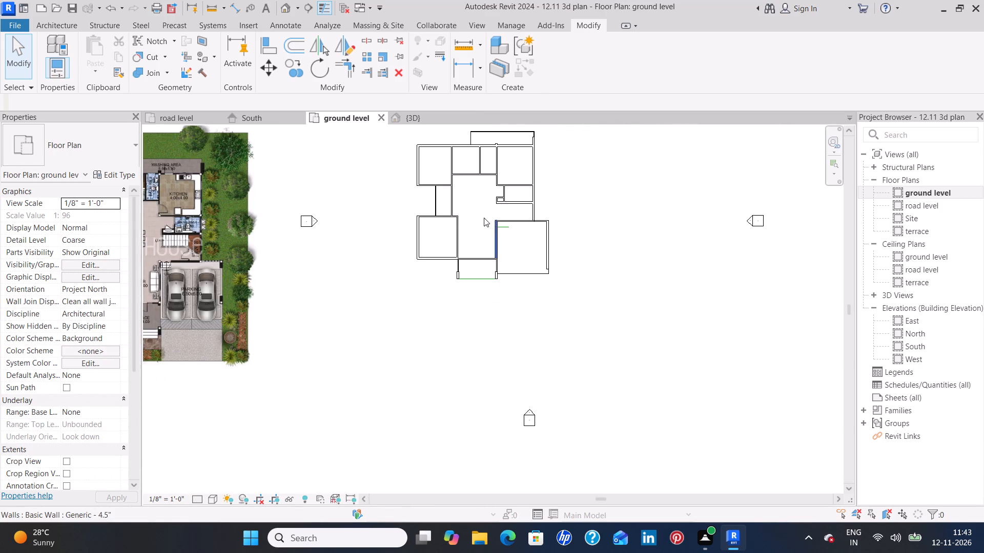
{"action": "middle_click_drag", "start_coordinate": [482, 213], "coordinate": [504, 280]}
{"action": "middle_click_drag", "start_coordinate": [502, 279], "coordinate": [567, 277]}
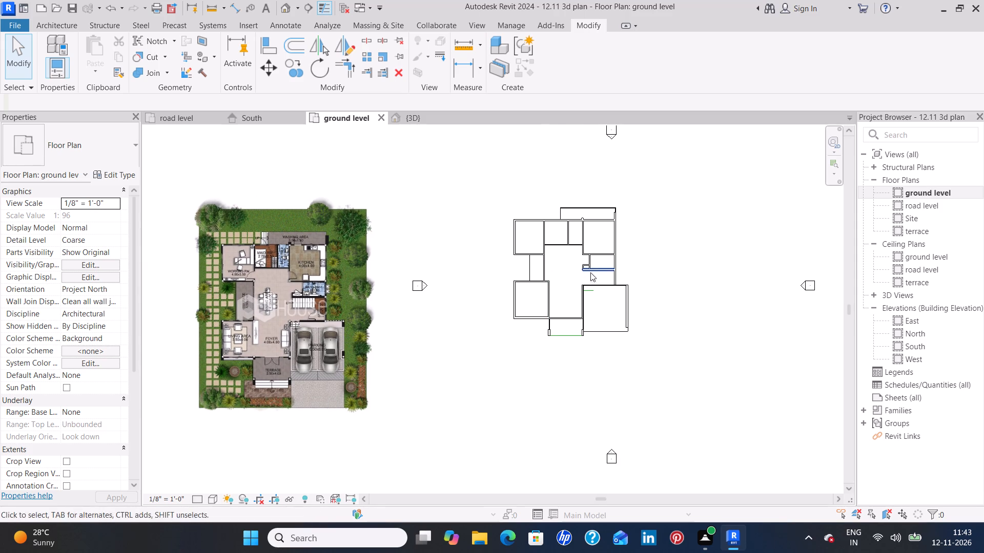
{"action": "middle_click_drag", "start_coordinate": [571, 269], "coordinate": [598, 287]}
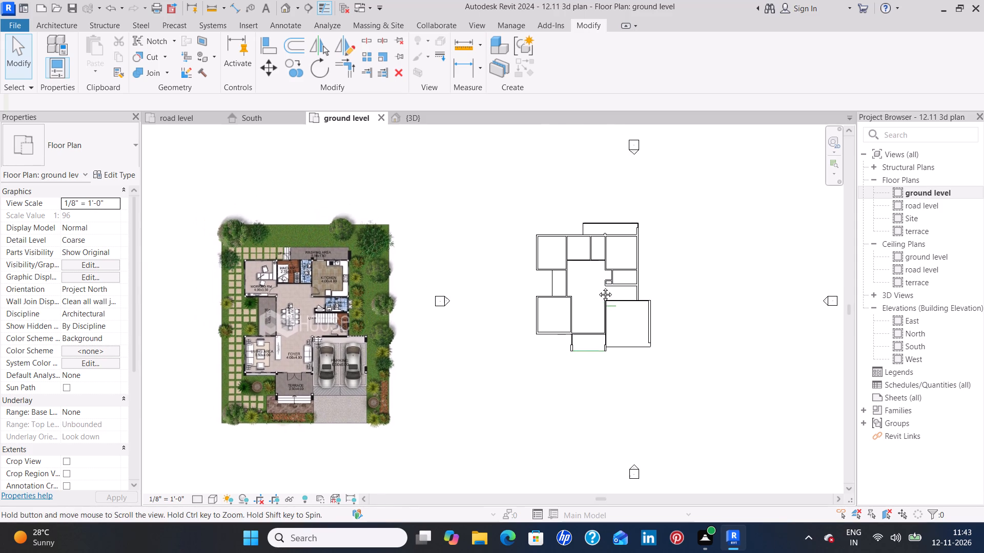
{"action": "middle_click_drag", "start_coordinate": [598, 287], "coordinate": [599, 287]}
{"action": "scroll", "coordinate": [599, 246], "scroll_direction": "up", "scroll_amount": 2}
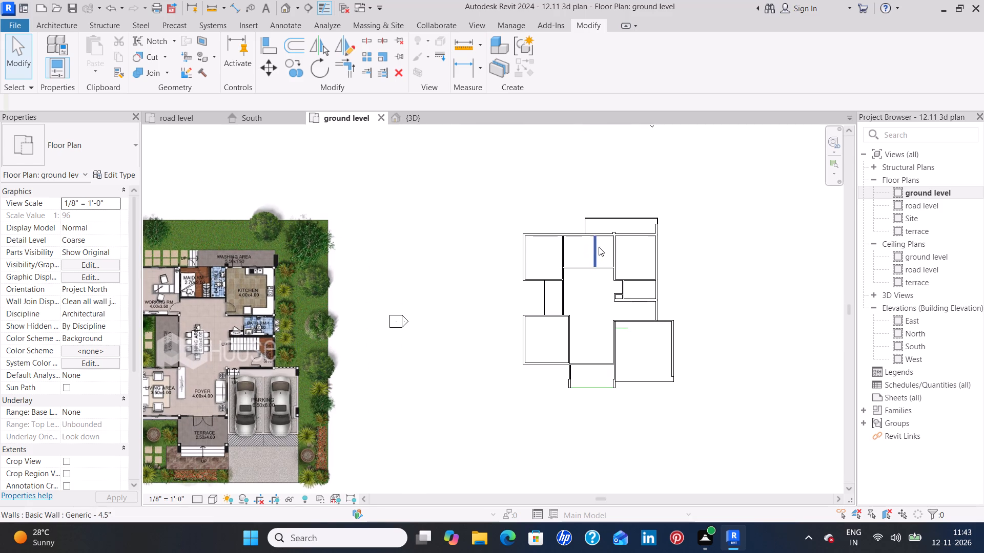
{"action": "middle_click_drag", "start_coordinate": [606, 289], "coordinate": [613, 257]}
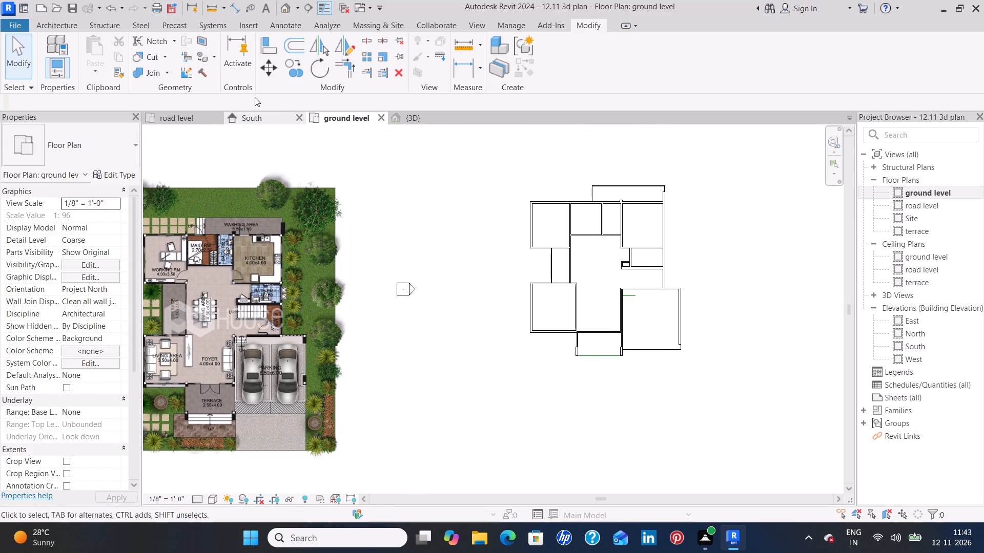
{"action": "left_click", "coordinate": [69, 24]}
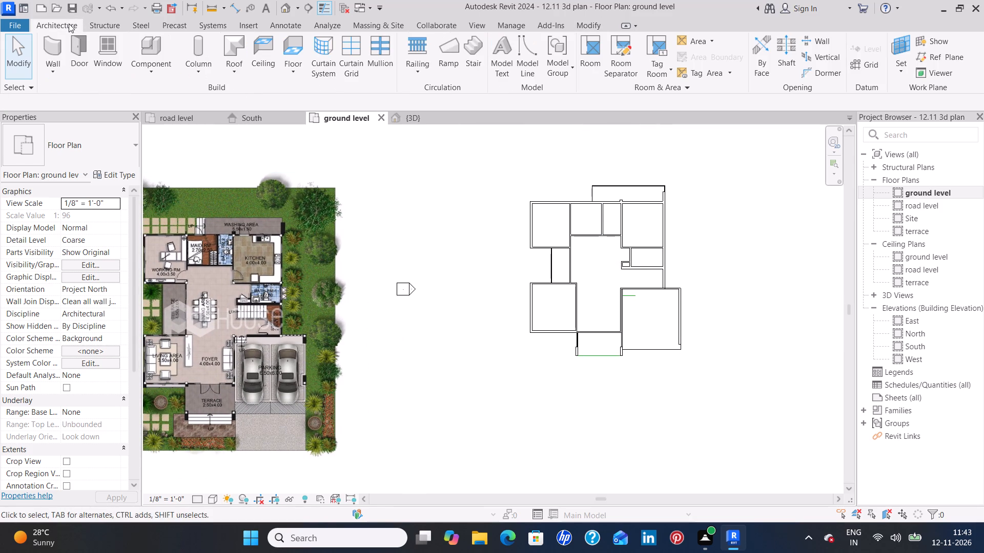
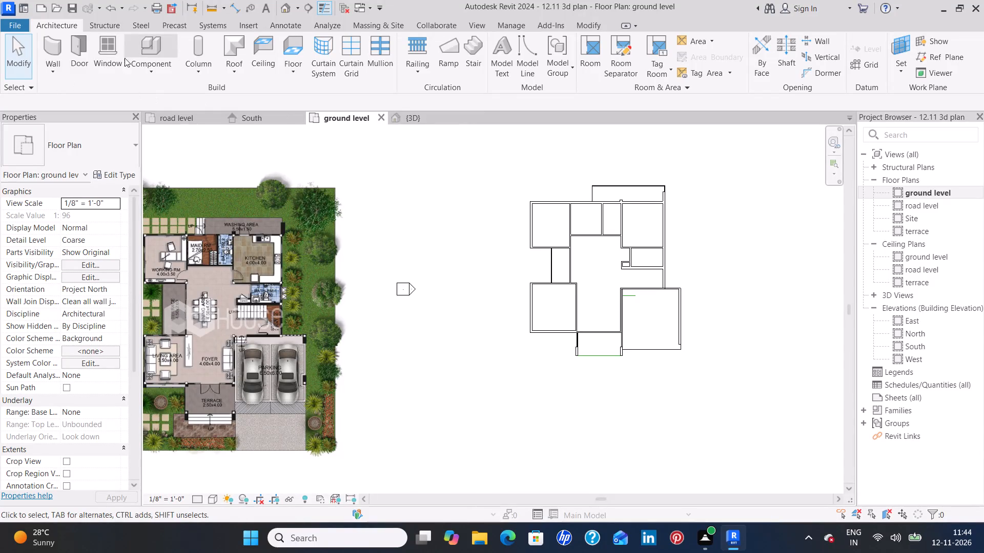
Open the Door-Interior-Single-1_Panel-Wood family for loading from the US library's Residential doors folder.
{"action": "left_click", "coordinate": [83, 51]}
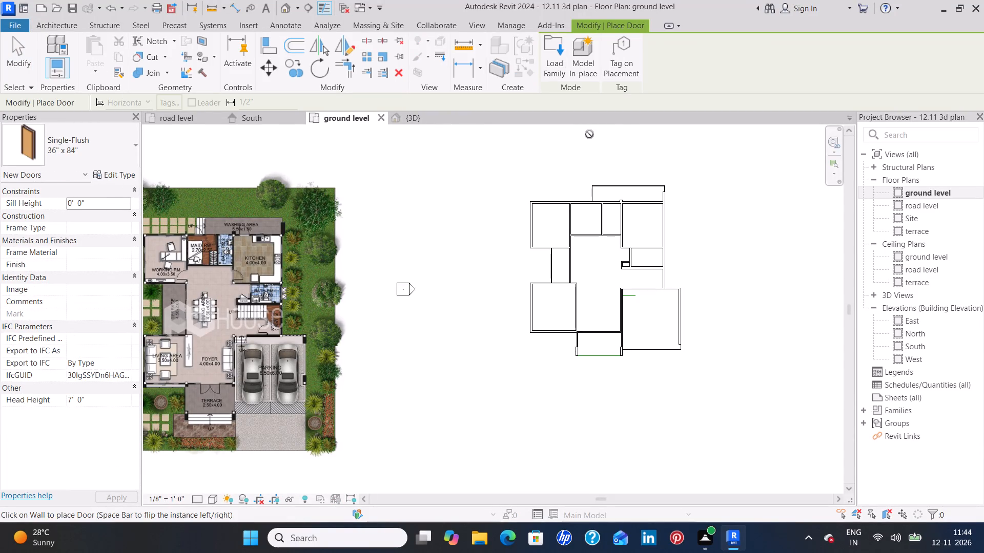
{"action": "left_click", "coordinate": [554, 69]}
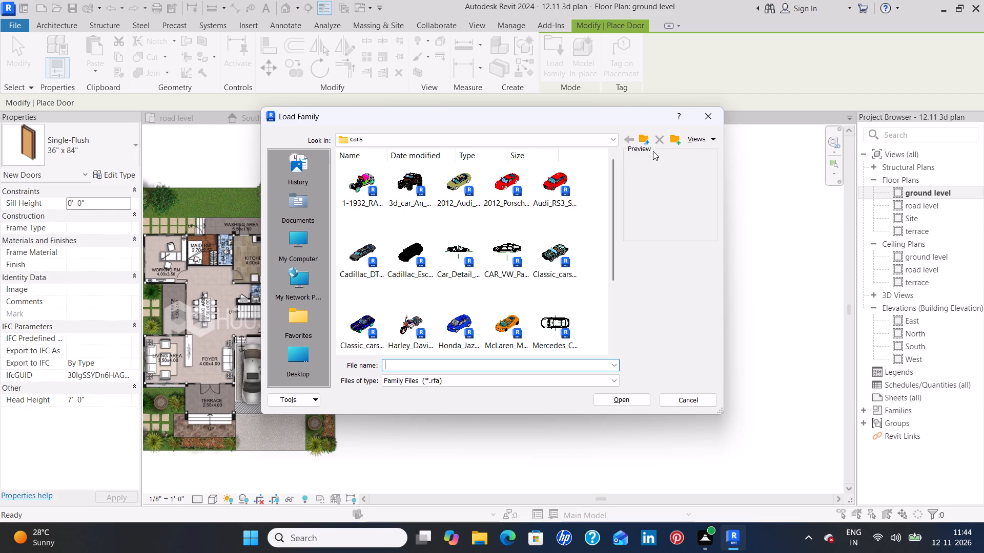
{"action": "left_click", "coordinate": [597, 138]}
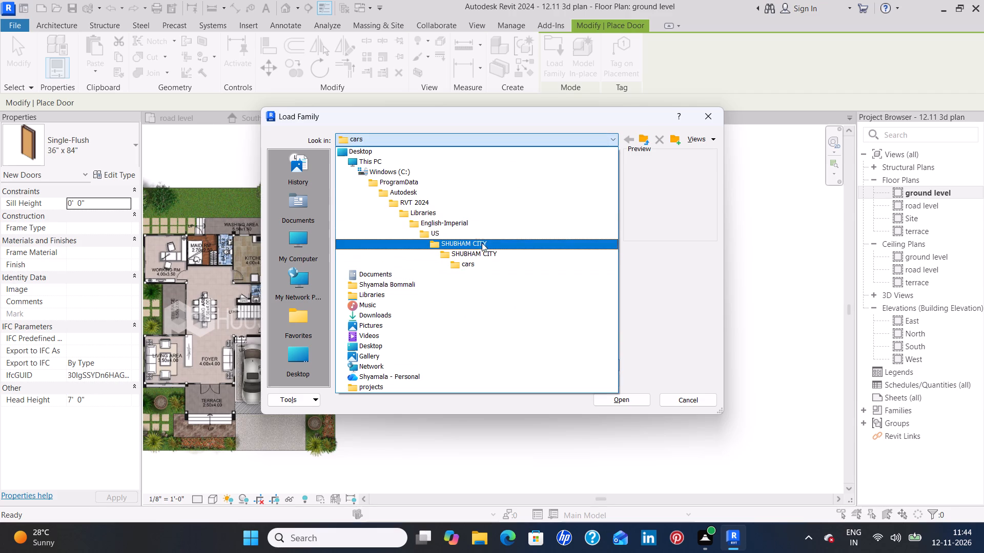
{"action": "left_click", "coordinate": [480, 236]}
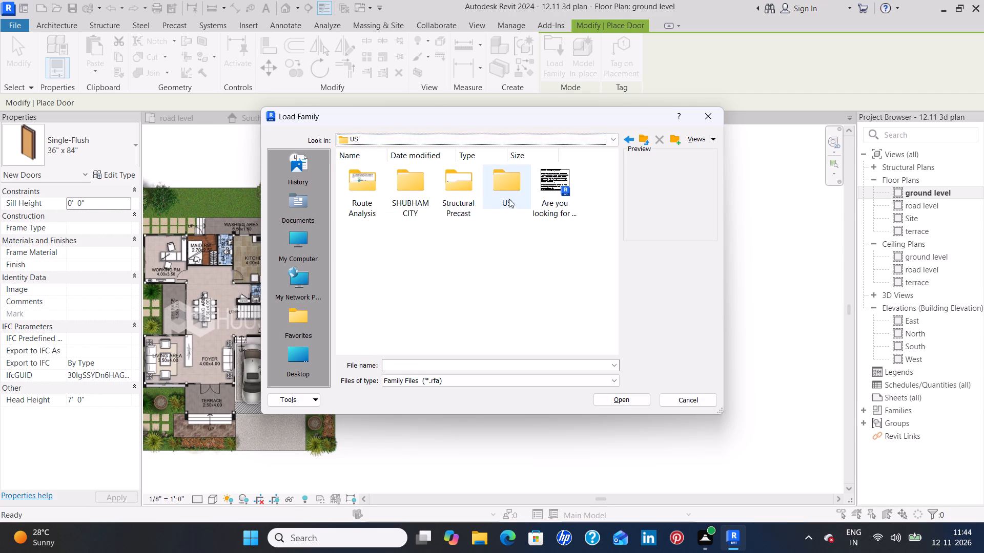
{"action": "double_click", "coordinate": [512, 193]}
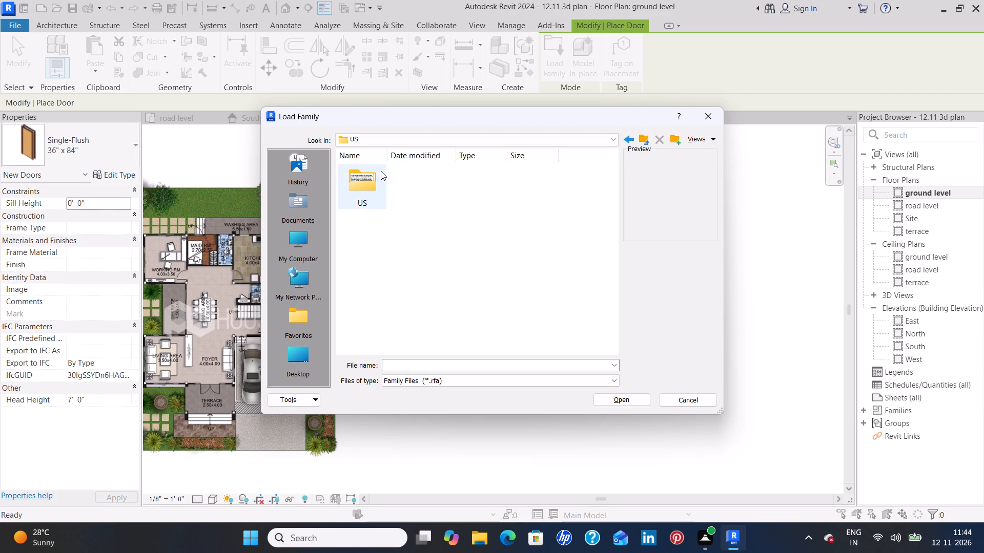
{"action": "double_click", "coordinate": [366, 175]}
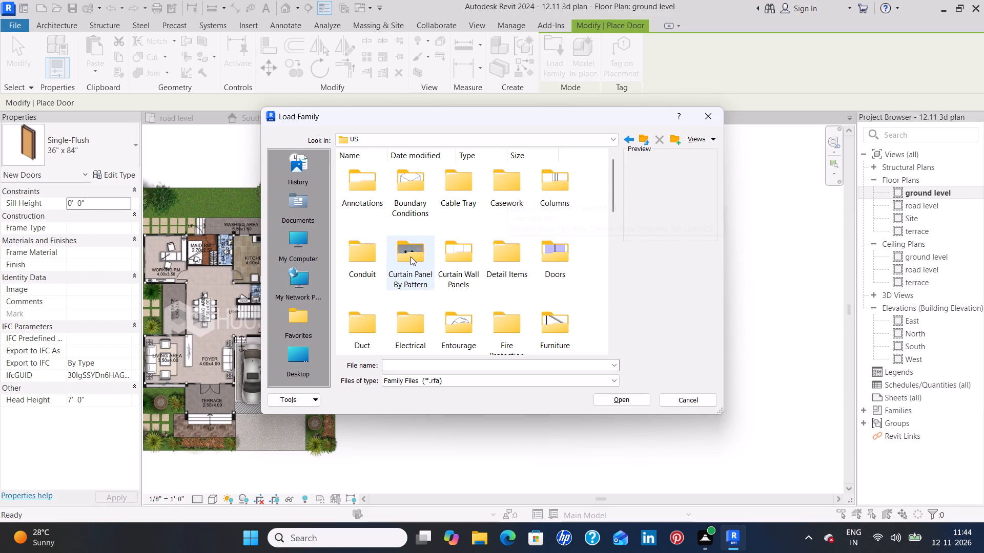
{"action": "double_click", "coordinate": [557, 257]}
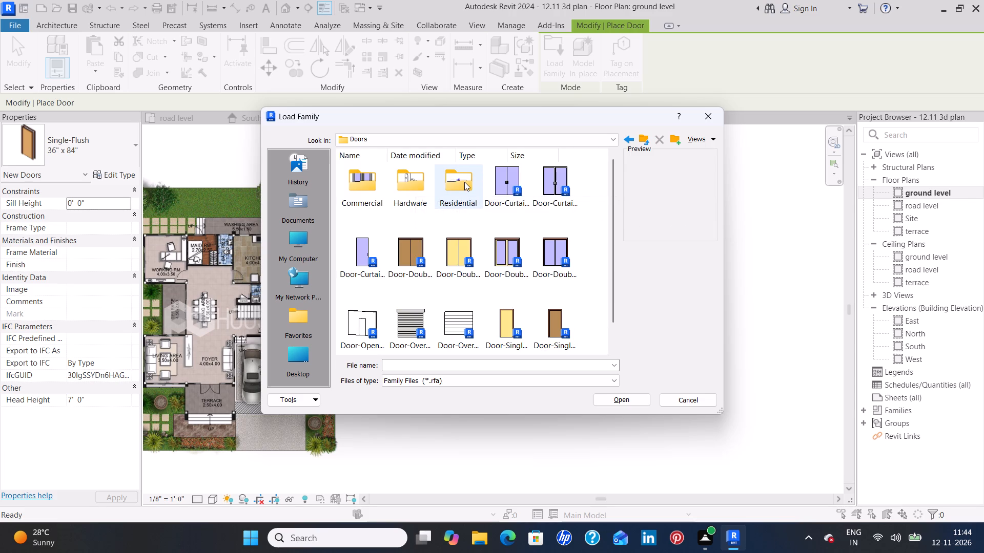
{"action": "double_click", "coordinate": [455, 193]}
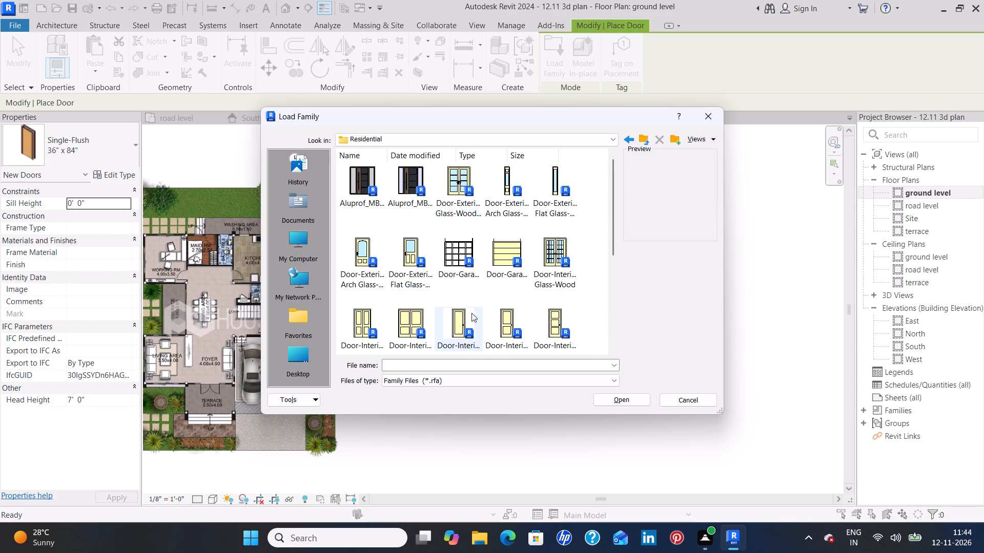
{"action": "left_click", "coordinate": [466, 315]}
{"action": "left_click", "coordinate": [635, 403]}
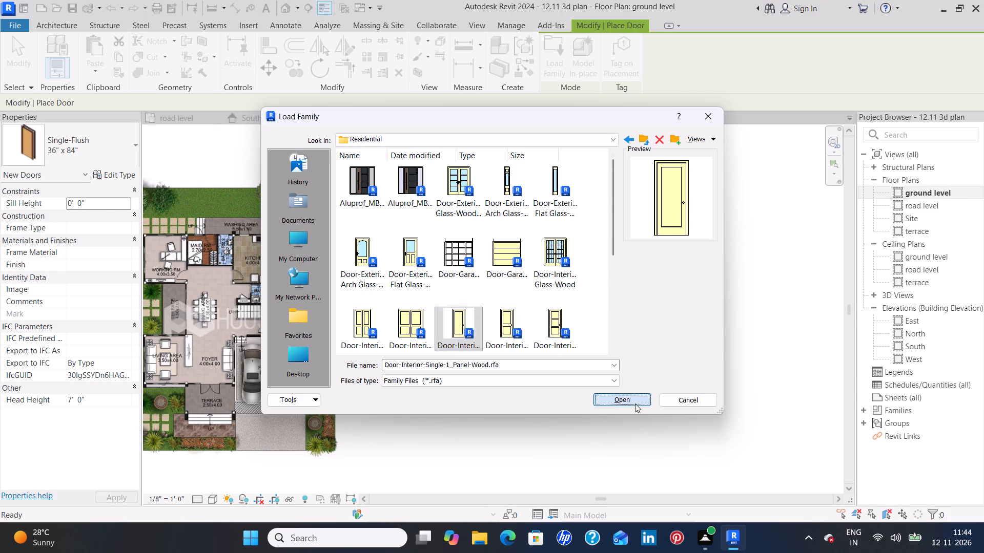
Load the 36" x 84" type of the single-panel wood interior door, 3' 0" wide and 7' 0" high.
{"action": "scroll", "coordinate": [474, 276], "scroll_direction": "down", "scroll_amount": 4}
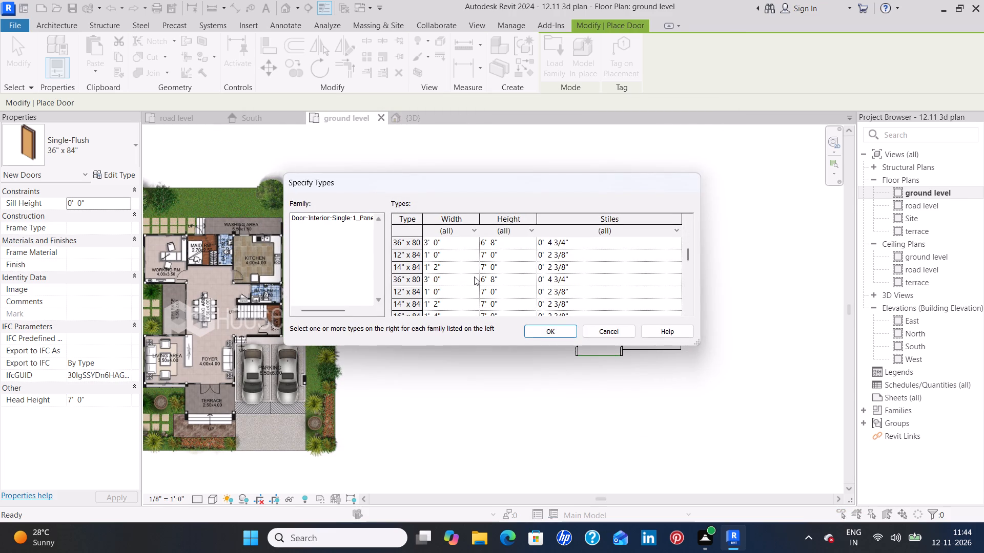
{"action": "scroll", "coordinate": [474, 276], "scroll_direction": "down", "scroll_amount": 2}
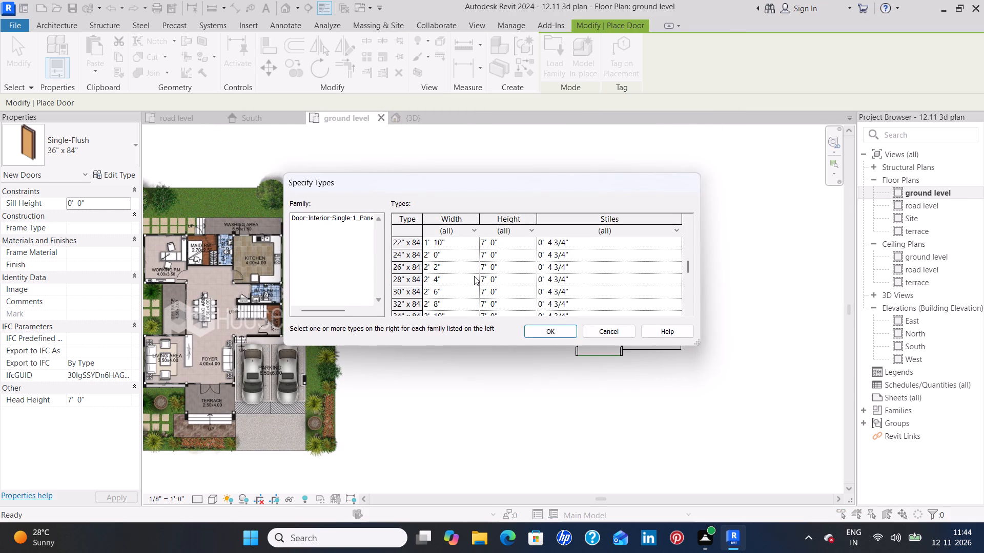
{"action": "scroll", "coordinate": [474, 276], "scroll_direction": "down", "scroll_amount": 1}
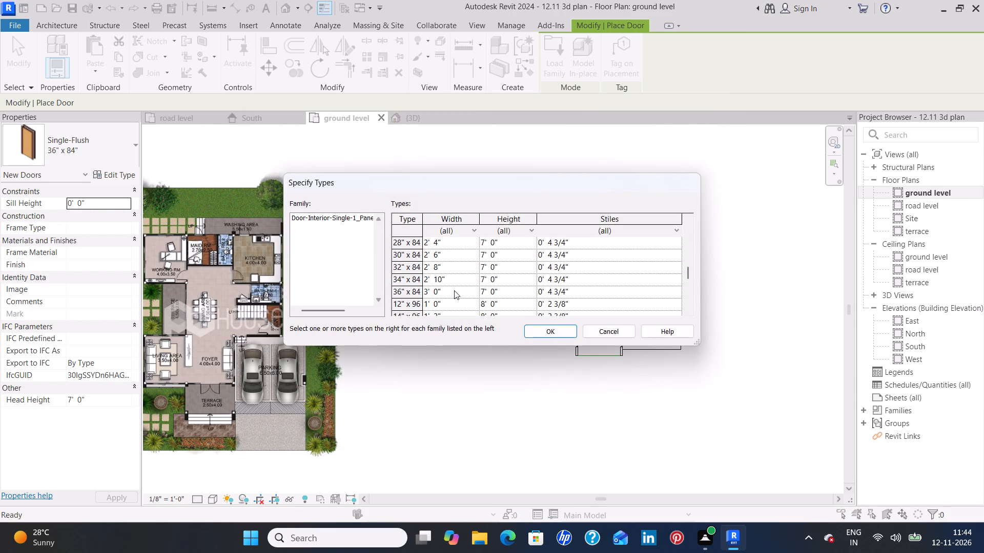
{"action": "left_click", "coordinate": [454, 290]}
{"action": "left_click", "coordinate": [553, 330]}
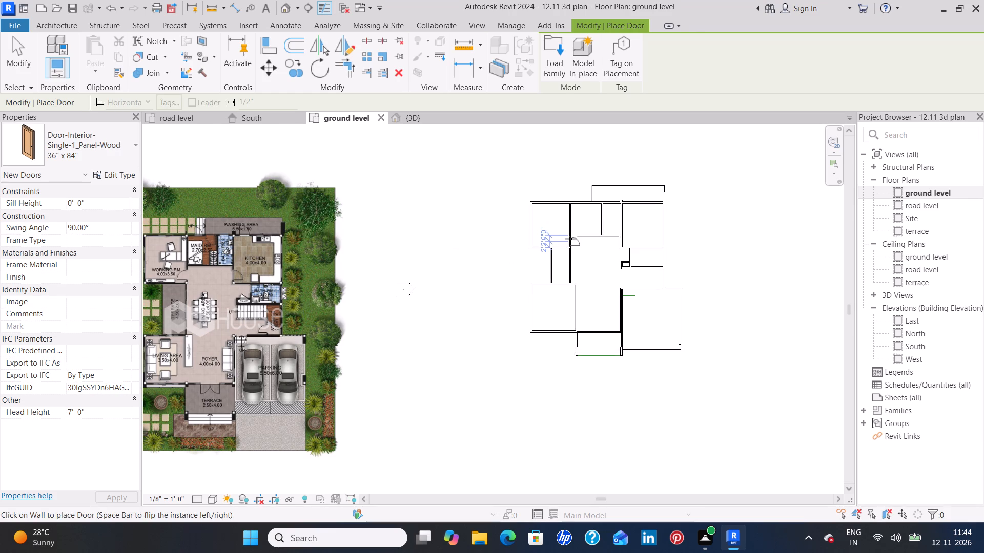
Place a 36" x 84" door in the working room's inner wall, swinging into the room and hinged about 1'-10" corner side, per the reference.
{"action": "scroll", "coordinate": [571, 239], "scroll_direction": "up", "scroll_amount": 4}
{"action": "scroll", "coordinate": [571, 239], "scroll_direction": "down", "scroll_amount": 6}
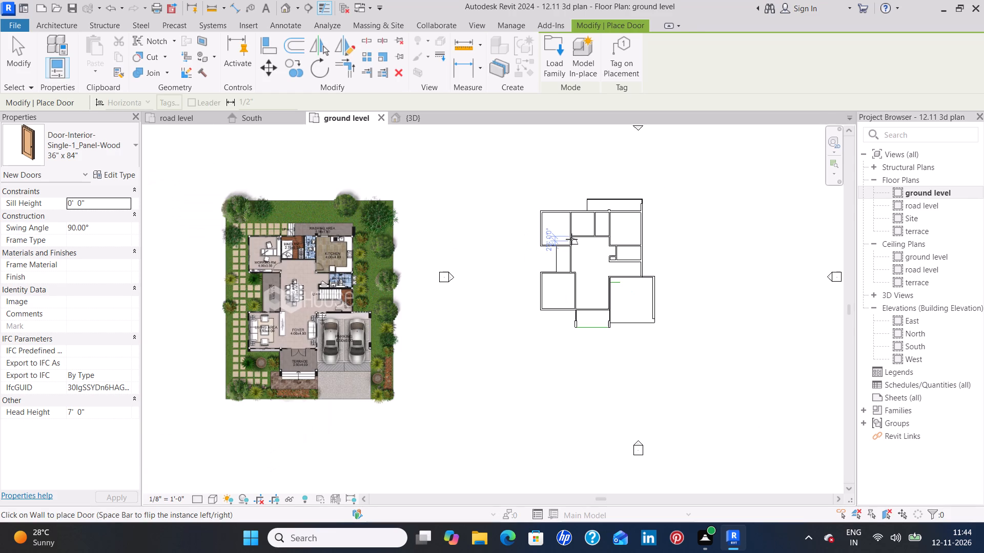
{"action": "scroll", "coordinate": [571, 239], "scroll_direction": "up", "scroll_amount": 10}
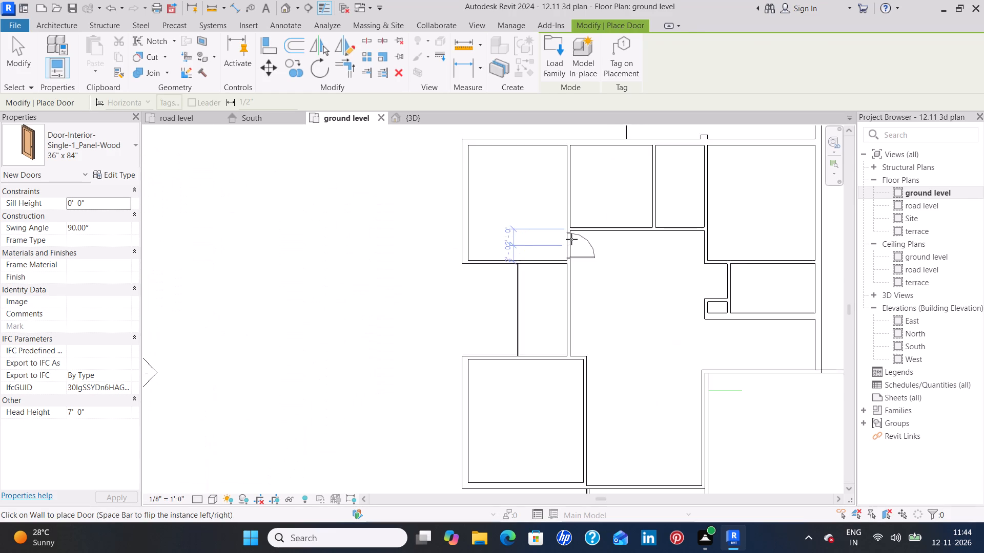
{"action": "scroll", "coordinate": [571, 239], "scroll_direction": "up", "scroll_amount": 4}
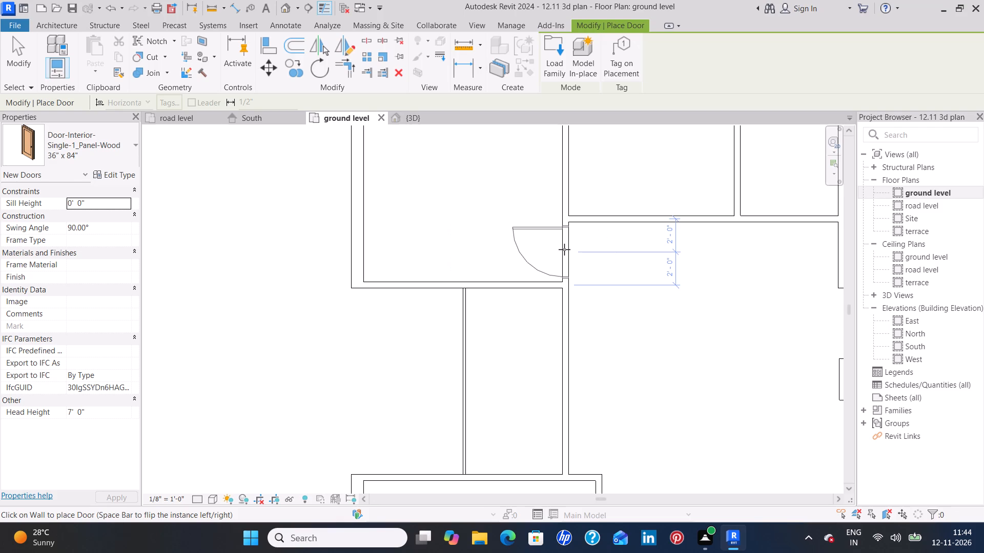
{"action": "key", "text": "space"}
{"action": "scroll", "coordinate": [561, 250], "scroll_direction": "up", "scroll_amount": 6}
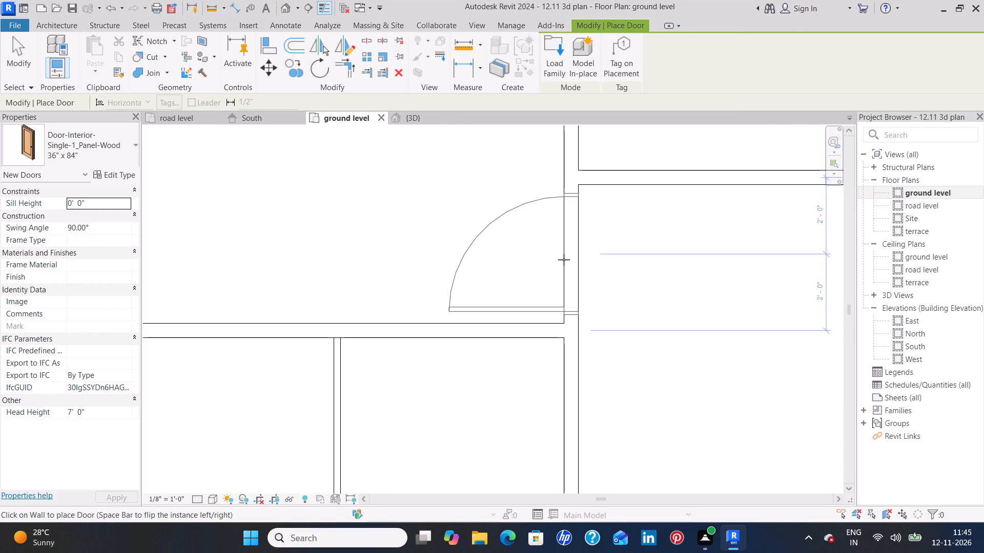
{"action": "scroll", "coordinate": [563, 260], "scroll_direction": "up", "scroll_amount": 3}
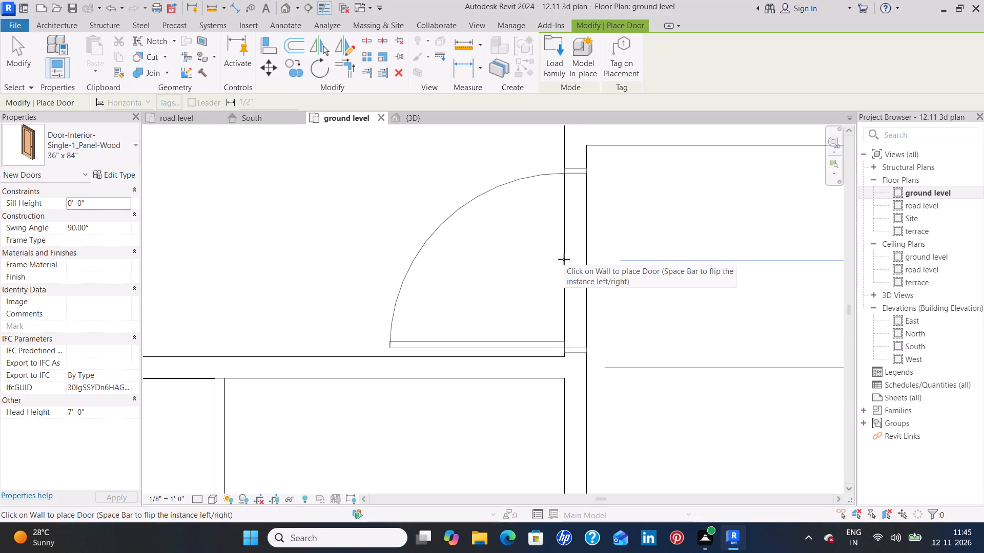
{"action": "left_click", "coordinate": [564, 259]}
Place a matching door in the kitchen wall opposite, about 1'-10 7/8" from either wall junction, swinging into the kitchen with its hinge beside the bathroom wall.
{"action": "scroll", "coordinate": [640, 247], "scroll_direction": "down", "scroll_amount": 6}
{"action": "scroll", "coordinate": [696, 237], "scroll_direction": "down", "scroll_amount": 5}
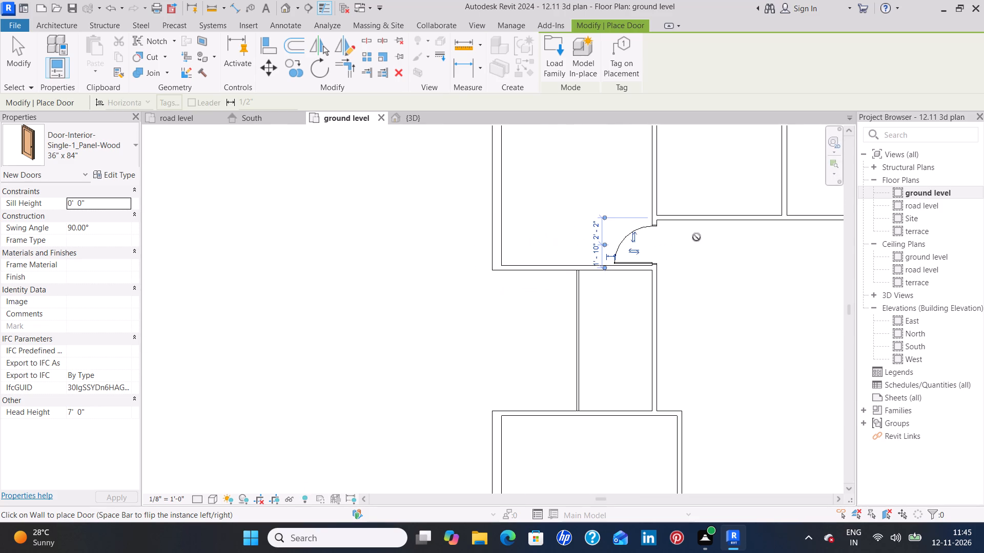
{"action": "scroll", "coordinate": [747, 252], "scroll_direction": "down", "scroll_amount": 8}
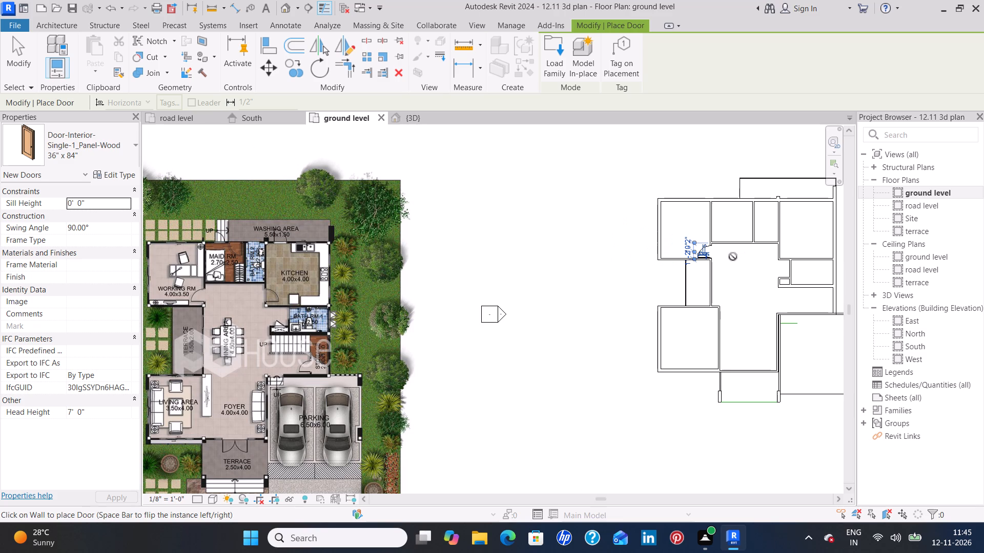
{"action": "middle_click_drag", "start_coordinate": [770, 281], "coordinate": [599, 292]}
{"action": "scroll", "coordinate": [609, 263], "scroll_direction": "up", "scroll_amount": 4}
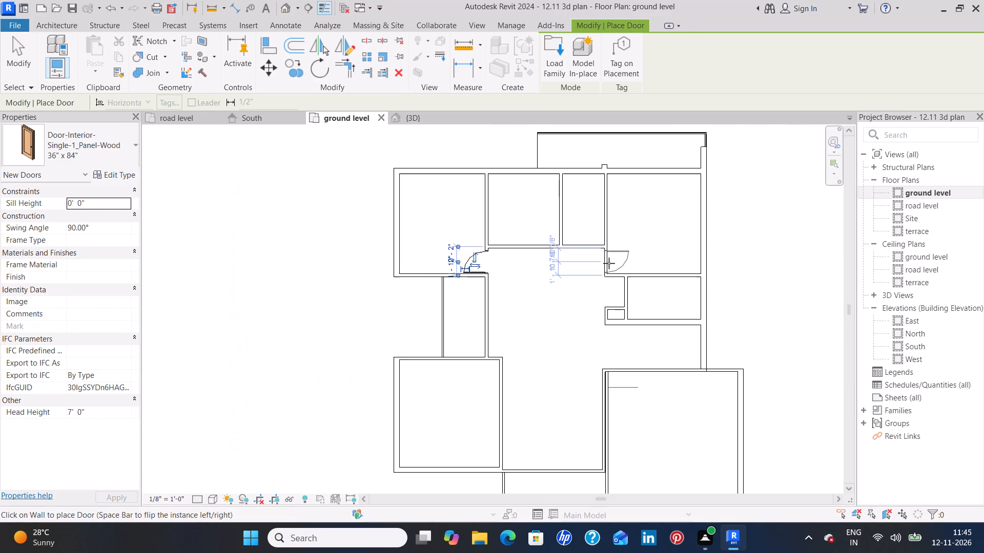
{"action": "key", "text": "Escape"}
{"action": "scroll", "coordinate": [611, 261], "scroll_direction": "up", "scroll_amount": 3}
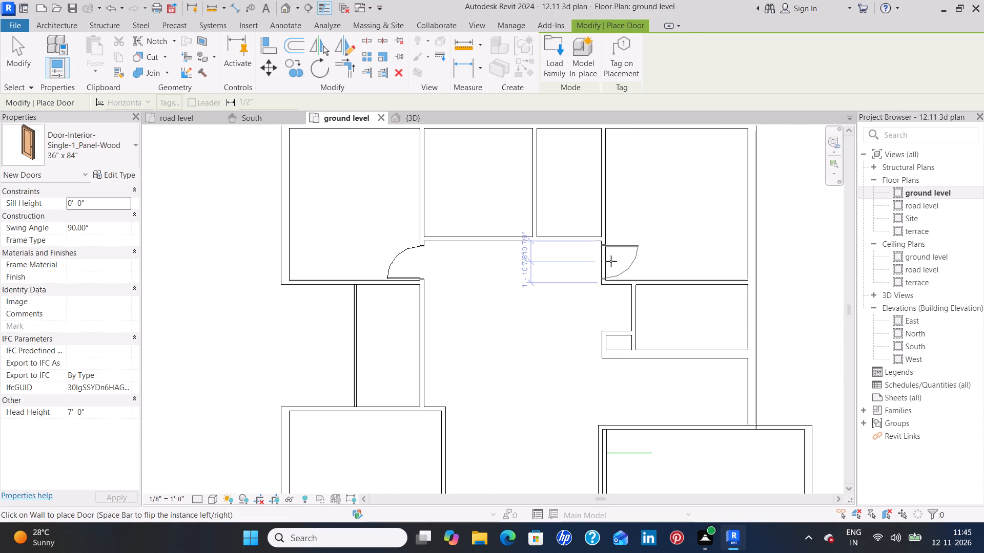
{"action": "scroll", "coordinate": [610, 262], "scroll_direction": "up", "scroll_amount": 4}
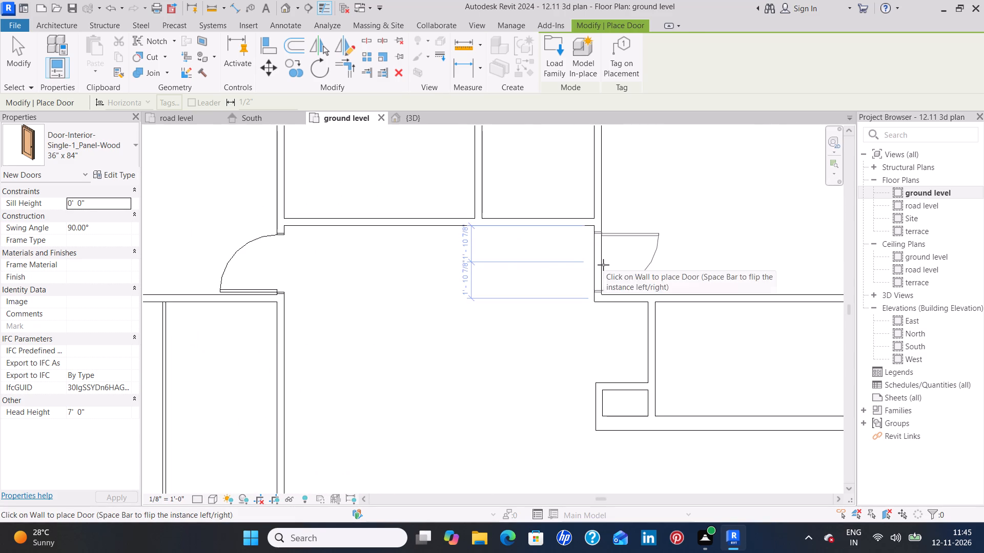
{"action": "scroll", "coordinate": [603, 265], "scroll_direction": "up", "scroll_amount": 2}
{"action": "key", "text": "space"}
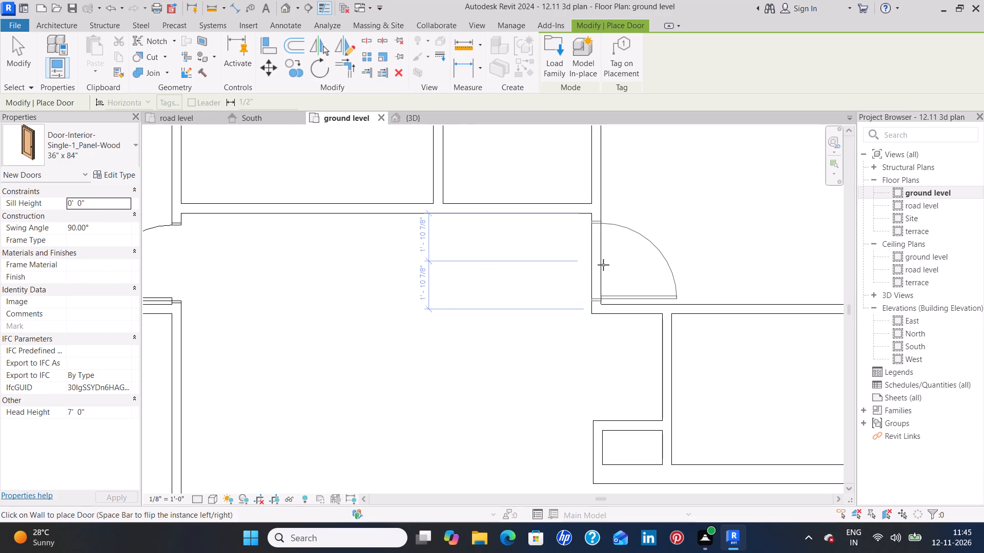
{"action": "left_click", "coordinate": [603, 265]}
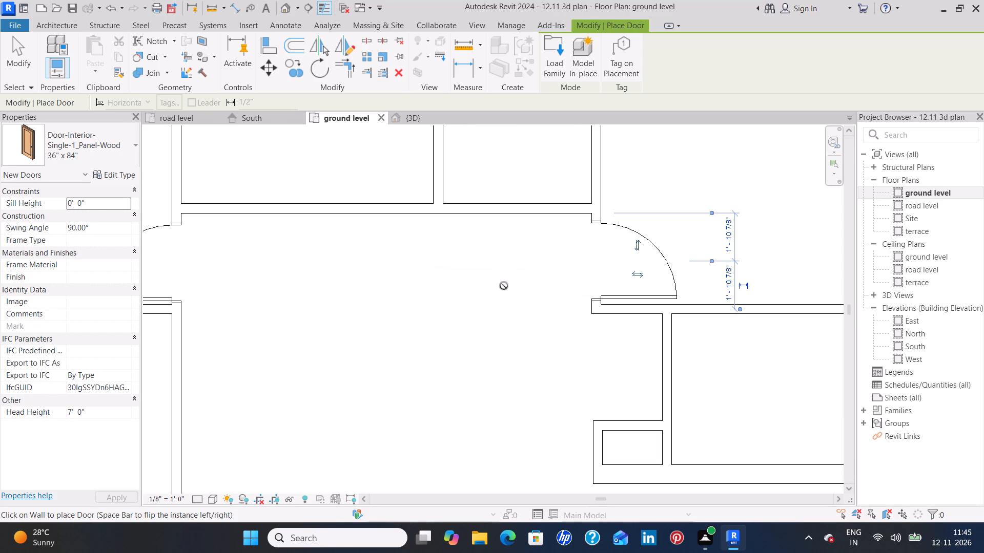
{"action": "key", "text": "Escape"}
Compare the modelled ground level with the reference plan, examining door locations around the maid room, bathrooms, kitchen and washing area.
{"action": "scroll", "coordinate": [509, 284], "scroll_direction": "down", "scroll_amount": 15}
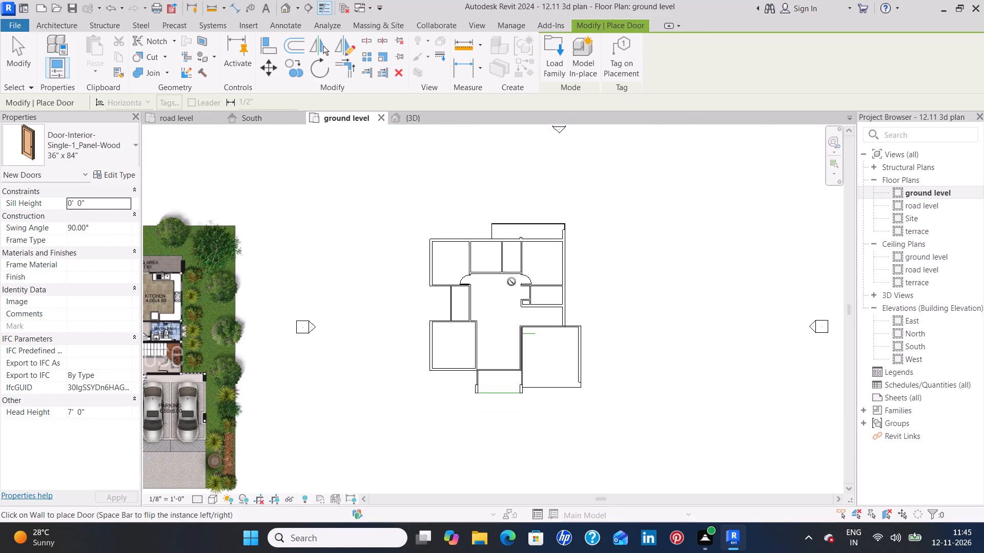
{"action": "scroll", "coordinate": [511, 282], "scroll_direction": "down", "scroll_amount": 1}
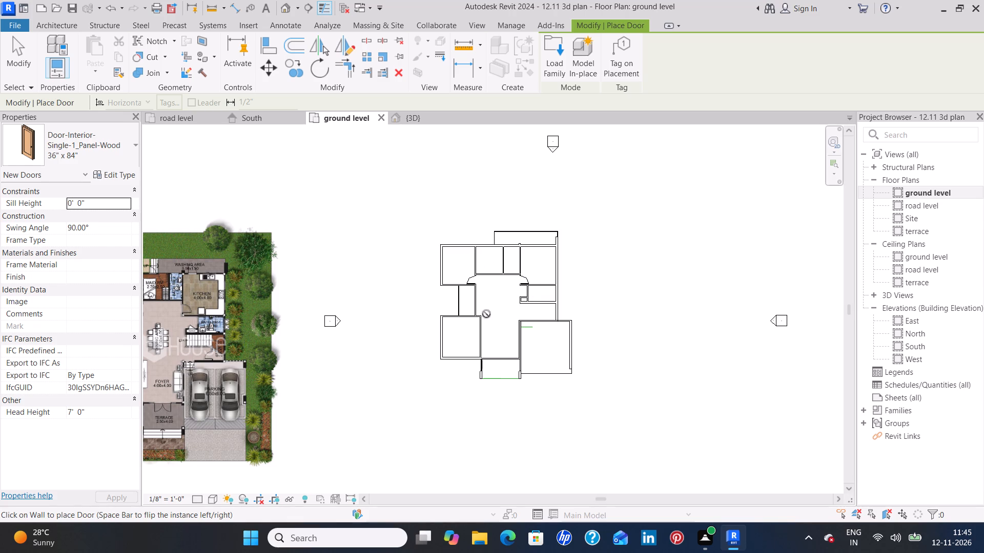
{"action": "middle_click_drag", "start_coordinate": [507, 350], "coordinate": [581, 289]}
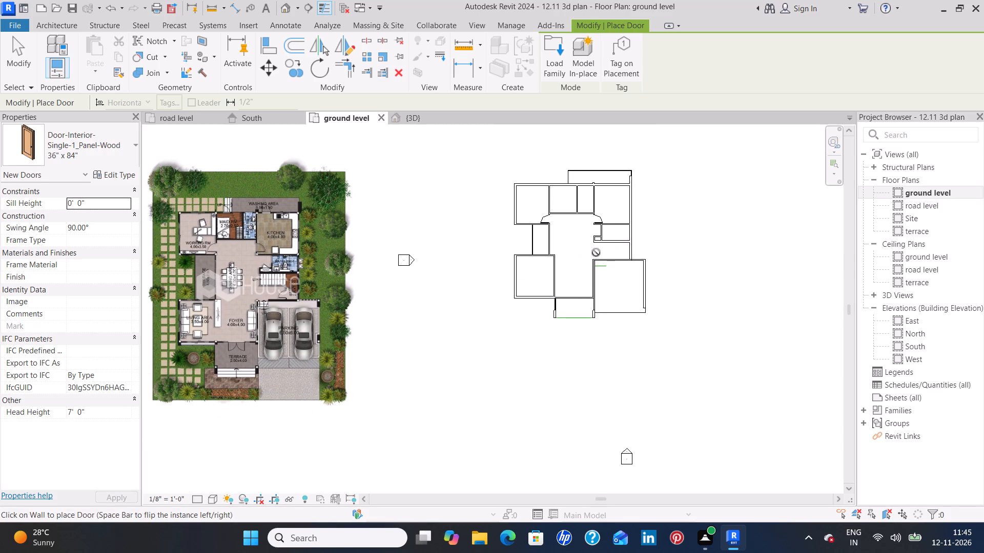
{"action": "scroll", "coordinate": [599, 252], "scroll_direction": "up", "scroll_amount": 3}
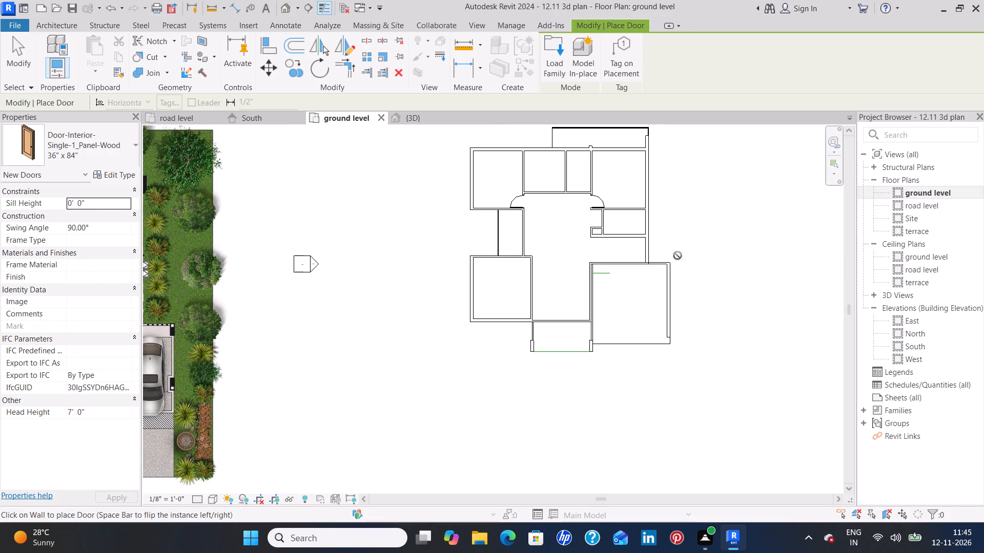
{"action": "scroll", "coordinate": [664, 259], "scroll_direction": "up", "scroll_amount": 9}
{"action": "scroll", "coordinate": [576, 244], "scroll_direction": "down", "scroll_amount": 5}
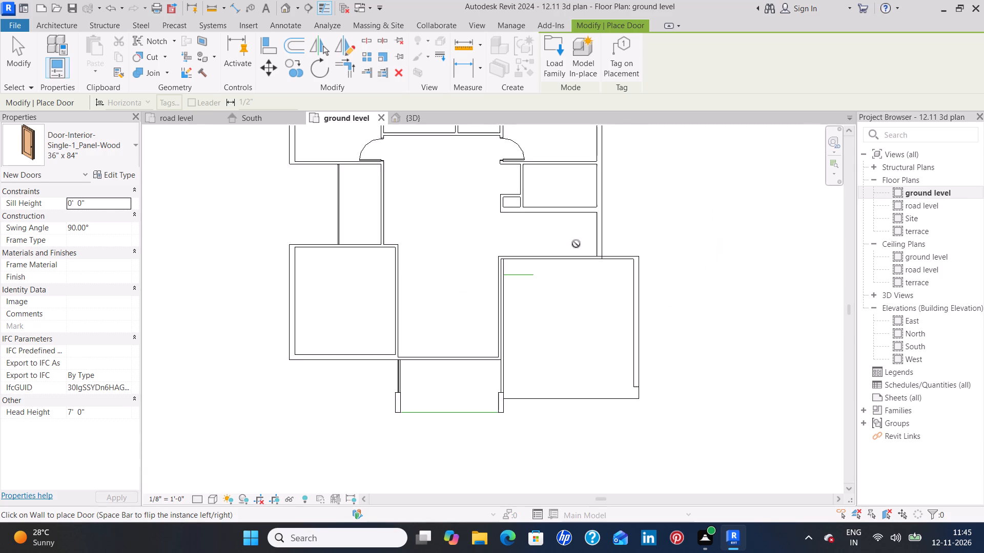
{"action": "scroll", "coordinate": [576, 244], "scroll_direction": "down", "scroll_amount": 8}
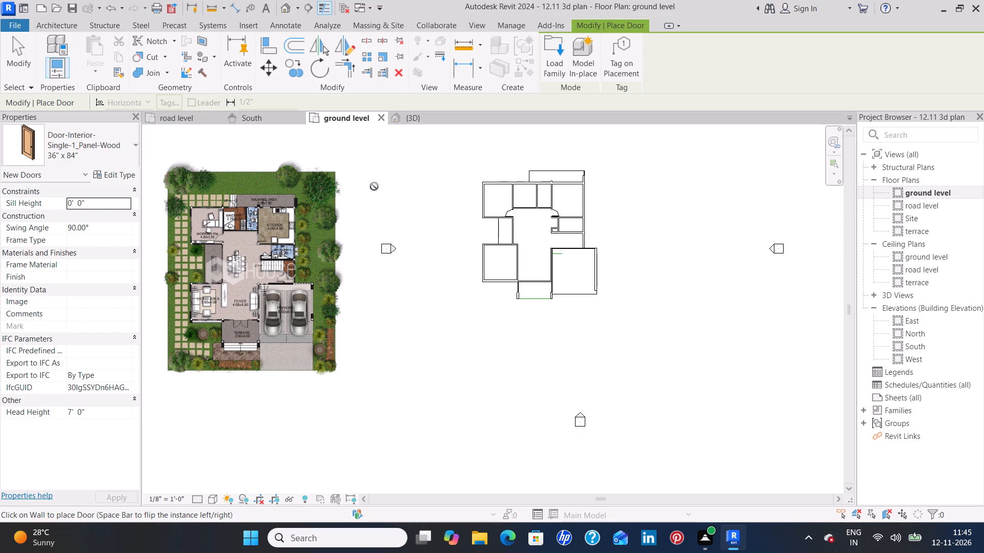
{"action": "scroll", "coordinate": [559, 180], "scroll_direction": "up", "scroll_amount": 3}
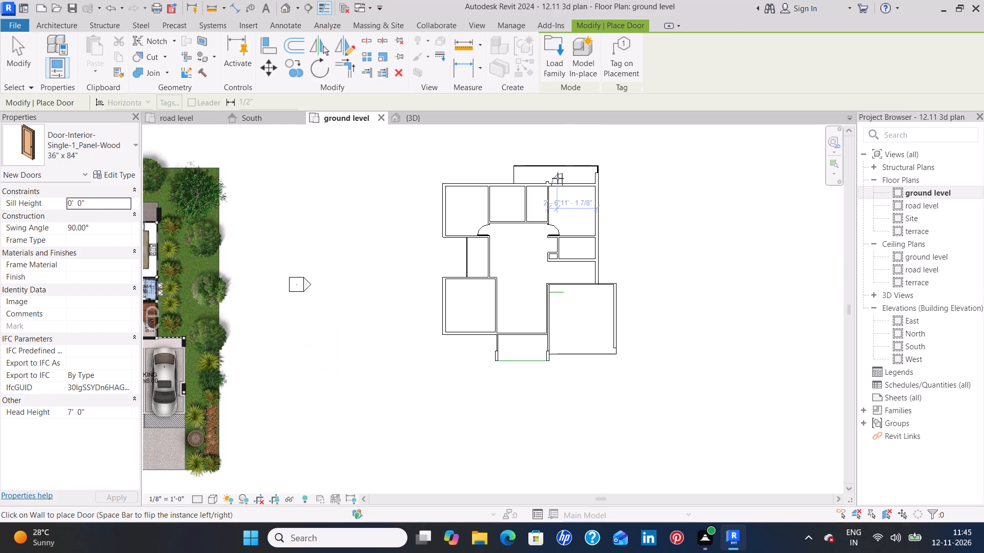
{"action": "scroll", "coordinate": [558, 178], "scroll_direction": "down", "scroll_amount": 3}
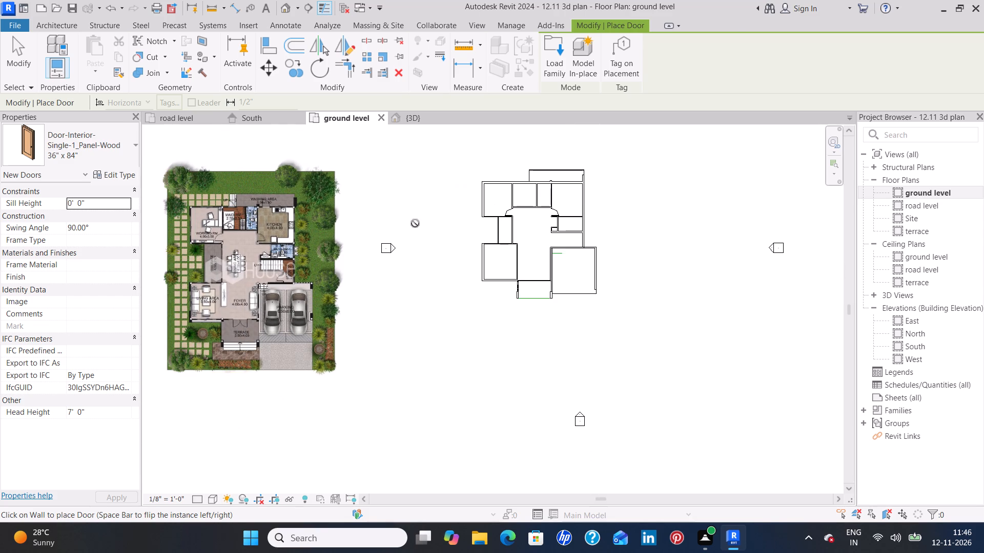
{"action": "middle_click_drag", "start_coordinate": [415, 223], "coordinate": [614, 212]}
{"action": "scroll", "coordinate": [425, 195], "scroll_direction": "up", "scroll_amount": 11}
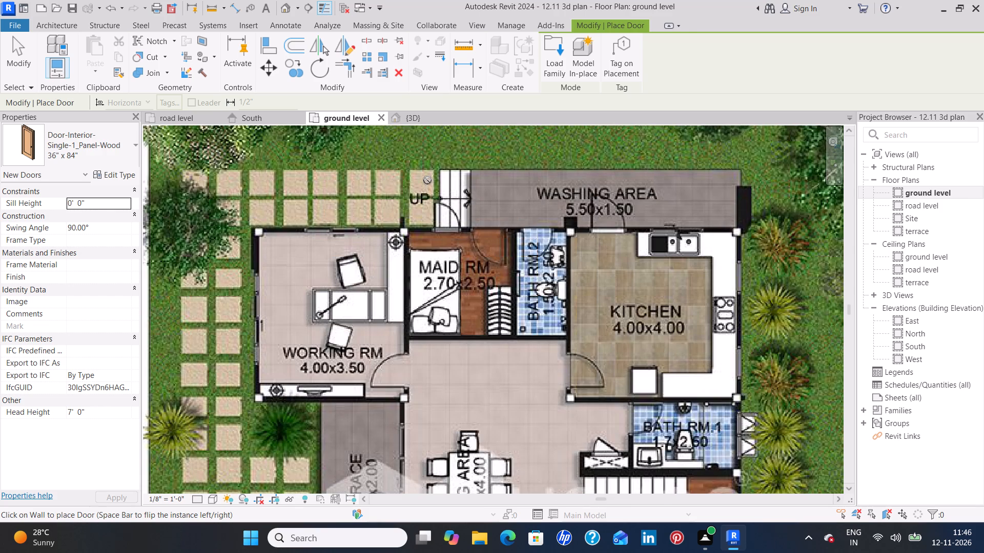
{"action": "scroll", "coordinate": [427, 180], "scroll_direction": "down", "scroll_amount": 3}
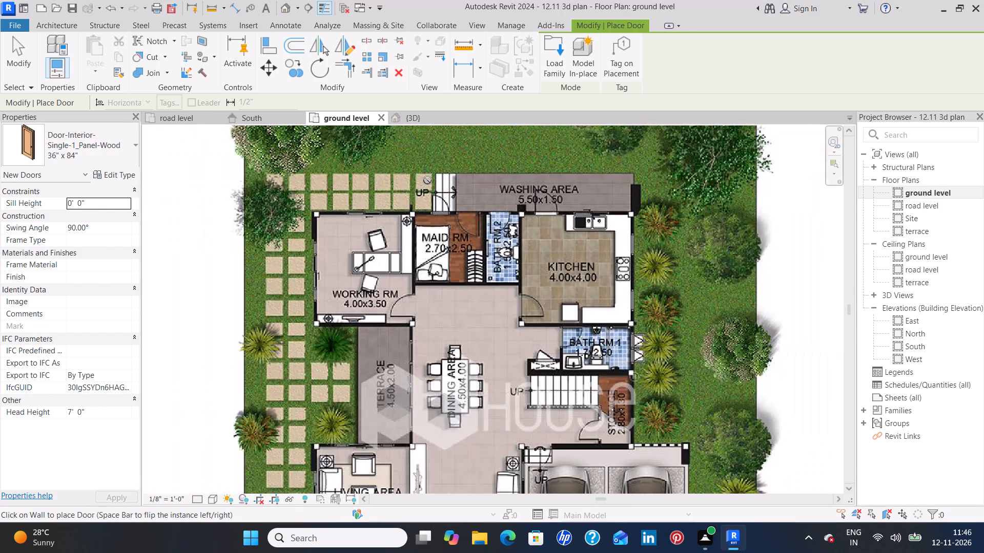
Load the 32" x 84" type of the single-panel wood interior door, 2' 8" wide and 7' 0" high.
{"action": "middle_click_drag", "start_coordinate": [663, 263], "coordinate": [609, 279]}
{"action": "scroll", "coordinate": [593, 282], "scroll_direction": "down", "scroll_amount": 3}
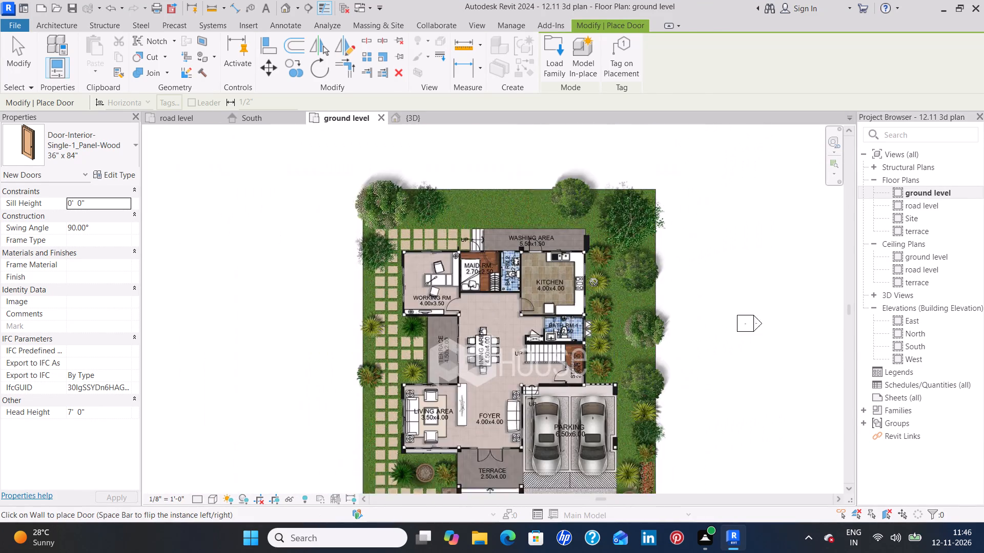
{"action": "scroll", "coordinate": [593, 282], "scroll_direction": "down", "scroll_amount": 2}
{"action": "scroll", "coordinate": [711, 270], "scroll_direction": "down", "scroll_amount": 3}
{"action": "middle_click_drag", "start_coordinate": [732, 267], "coordinate": [531, 276]}
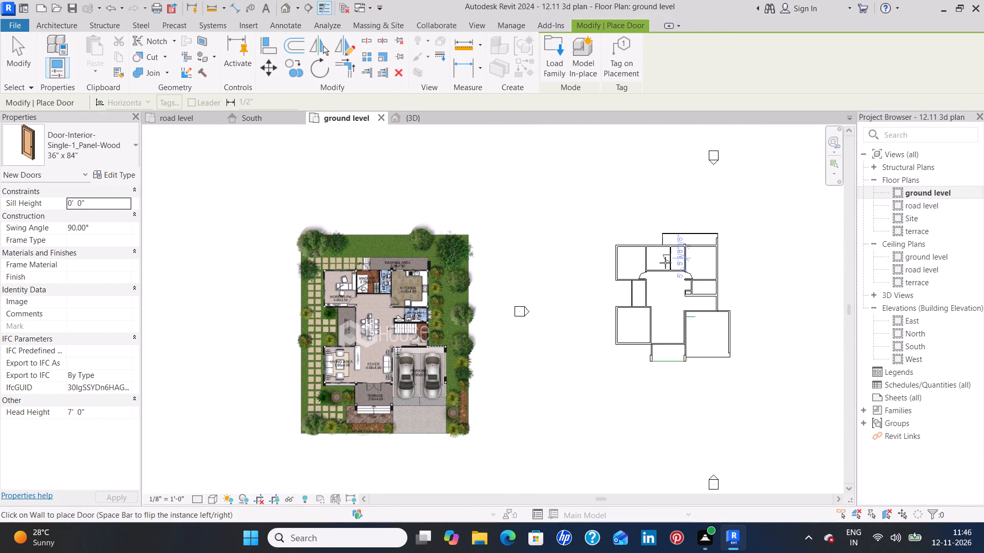
{"action": "scroll", "coordinate": [658, 258], "scroll_direction": "up", "scroll_amount": 12}
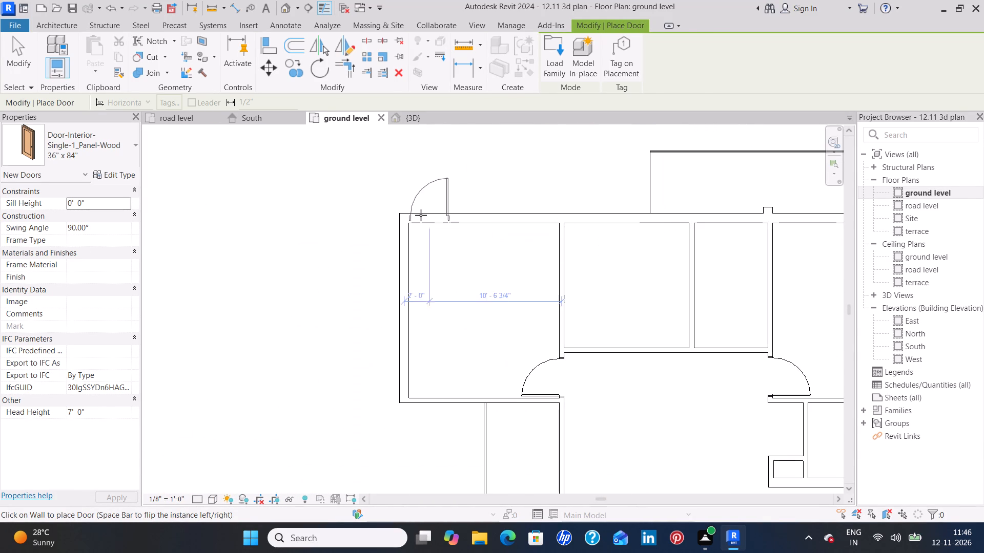
{"action": "left_click", "coordinate": [547, 65]}
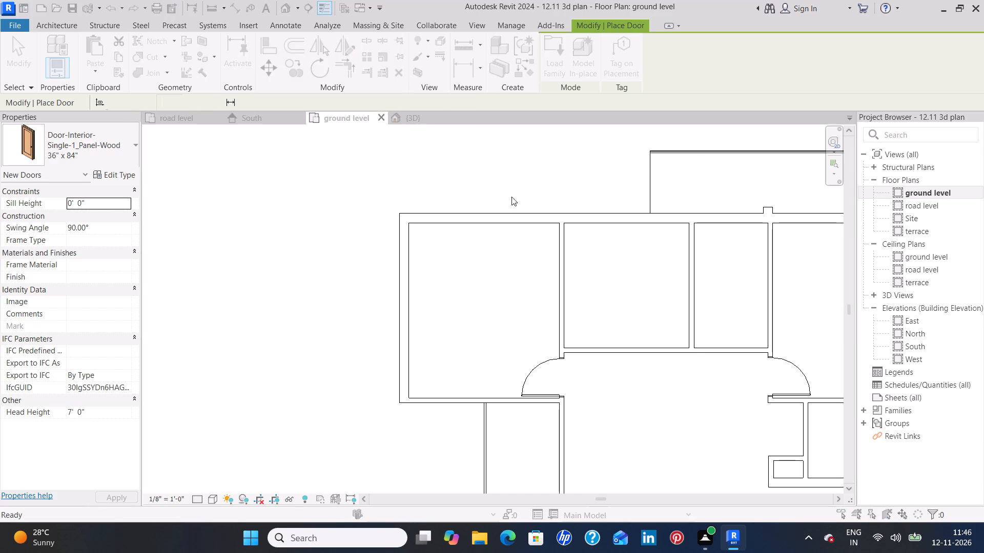
{"action": "double_click", "coordinate": [459, 316]}
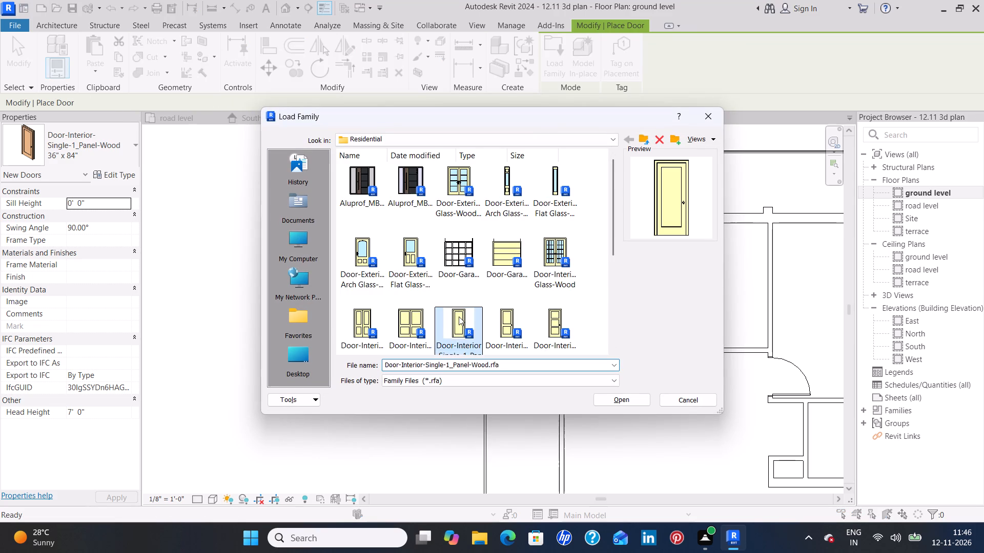
{"action": "scroll", "coordinate": [466, 281], "scroll_direction": "down", "scroll_amount": 2}
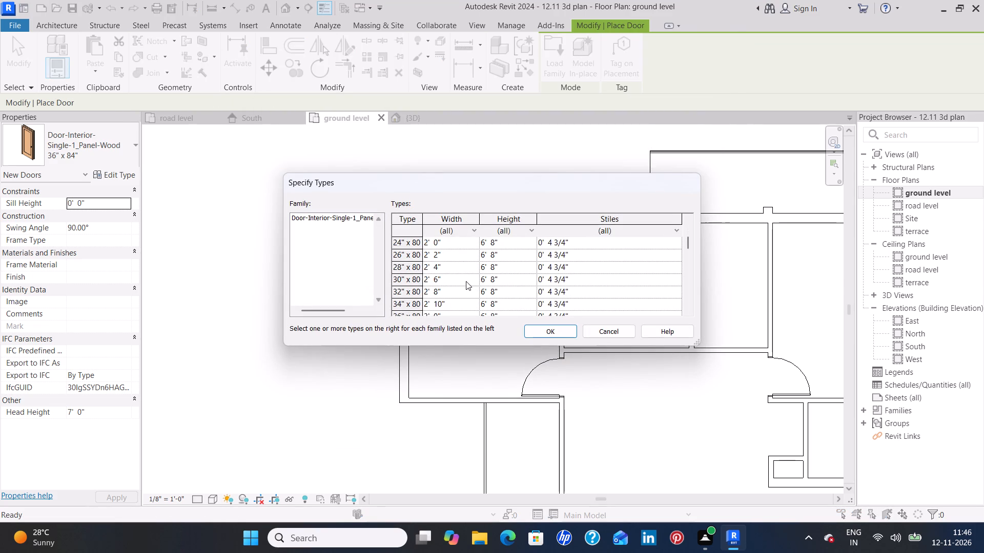
{"action": "scroll", "coordinate": [466, 281], "scroll_direction": "down", "scroll_amount": 3}
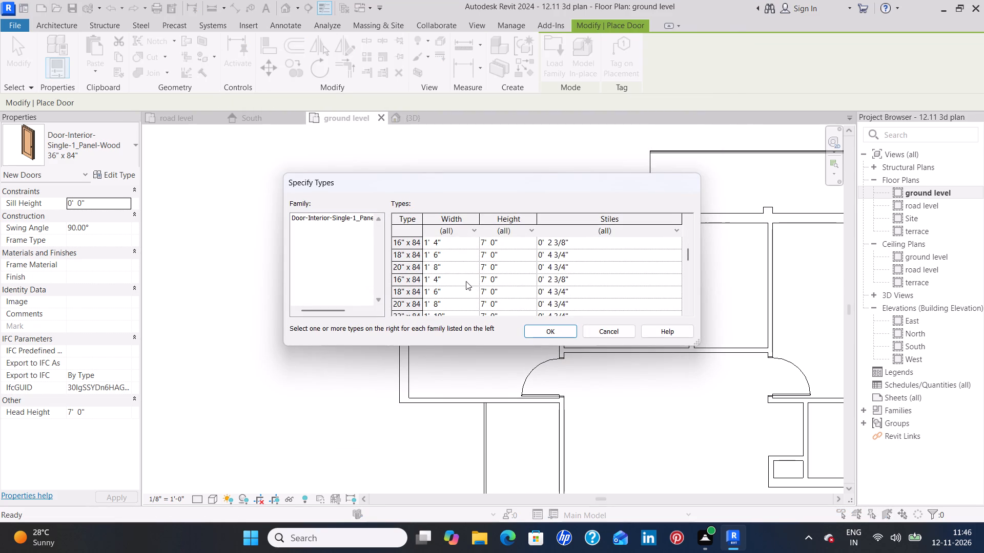
{"action": "scroll", "coordinate": [466, 281], "scroll_direction": "down", "scroll_amount": 1}
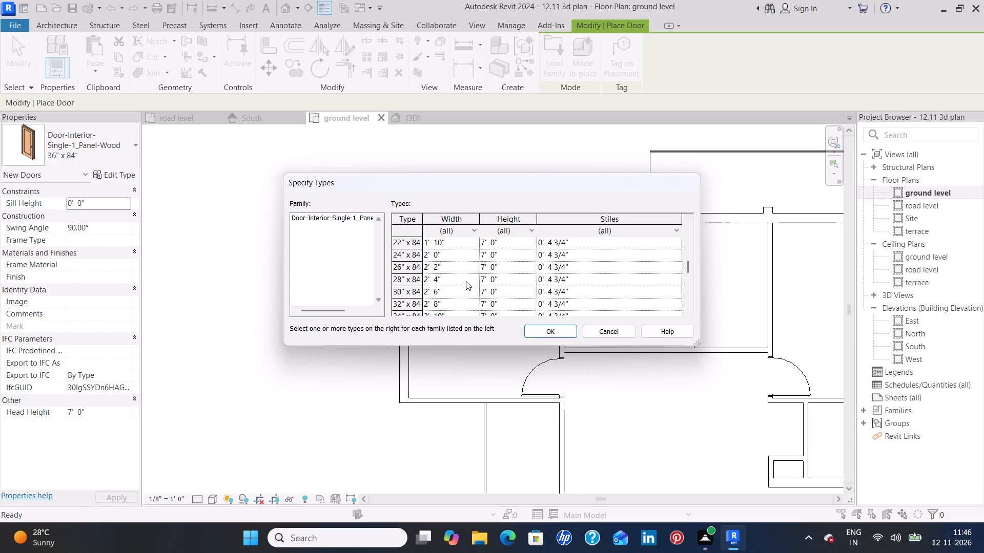
{"action": "scroll", "coordinate": [466, 281], "scroll_direction": "down", "scroll_amount": 1}
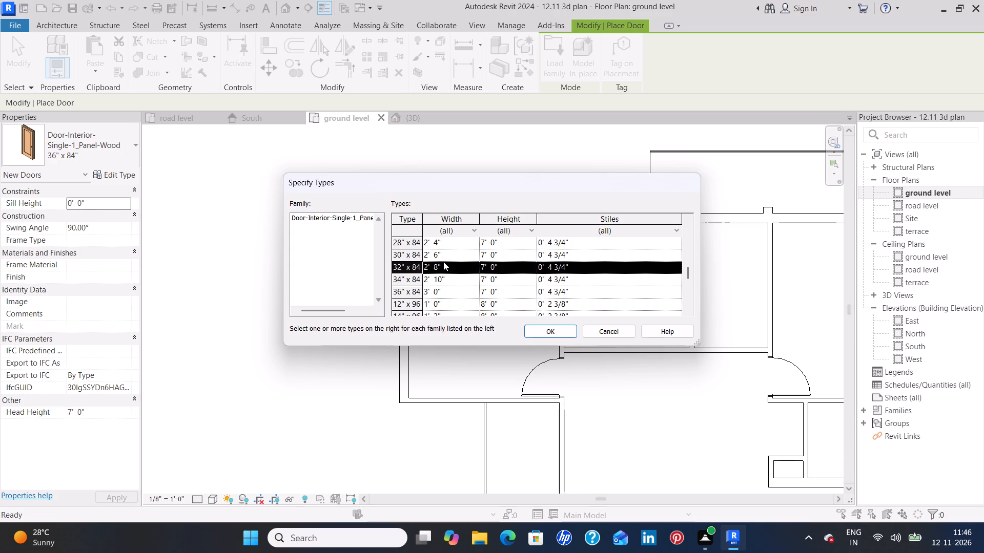
{"action": "left_click", "coordinate": [443, 262]}
{"action": "left_click", "coordinate": [548, 335]}
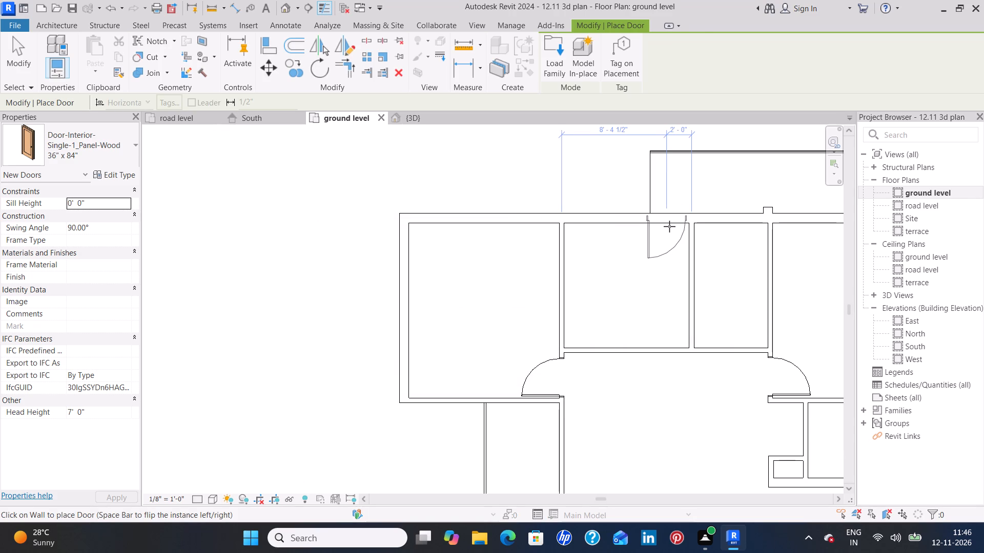
Place a 32" x 84" door in the maid room's washing-area wall, about 1'-8" from the bathroom partition, swinging inward and hinged on the bathroom side.
{"action": "key", "text": "space"}
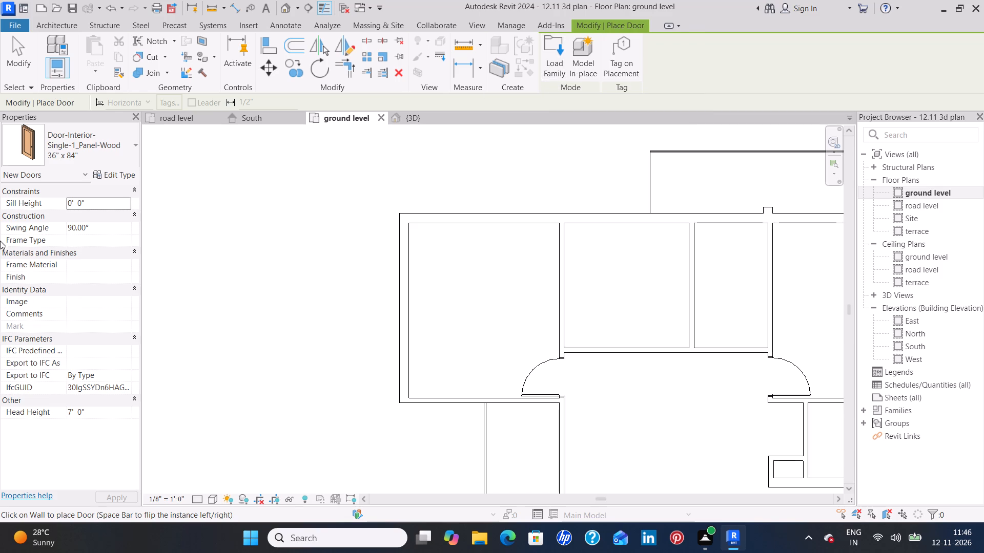
{"action": "left_click", "coordinate": [113, 147]}
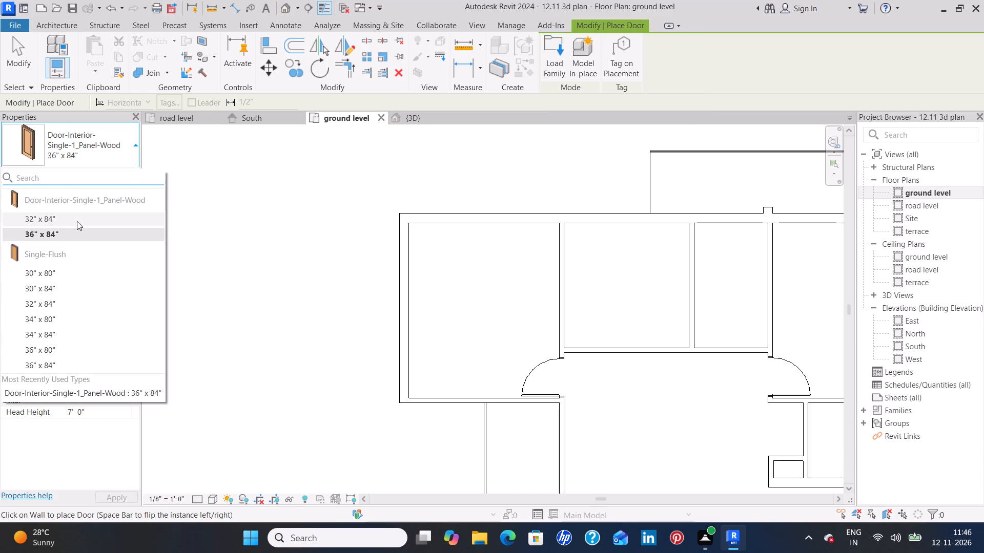
{"action": "left_click", "coordinate": [77, 221]}
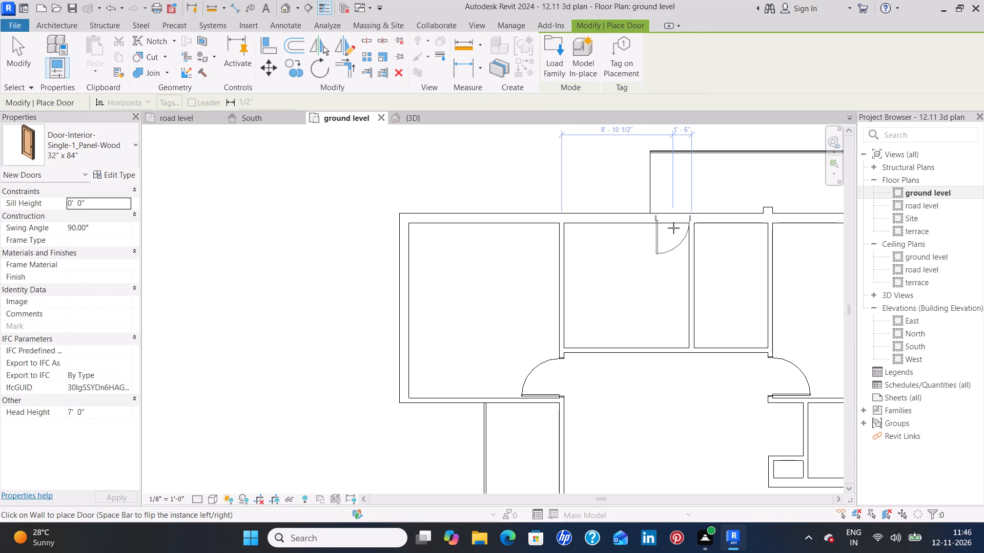
{"action": "key", "text": "space"}
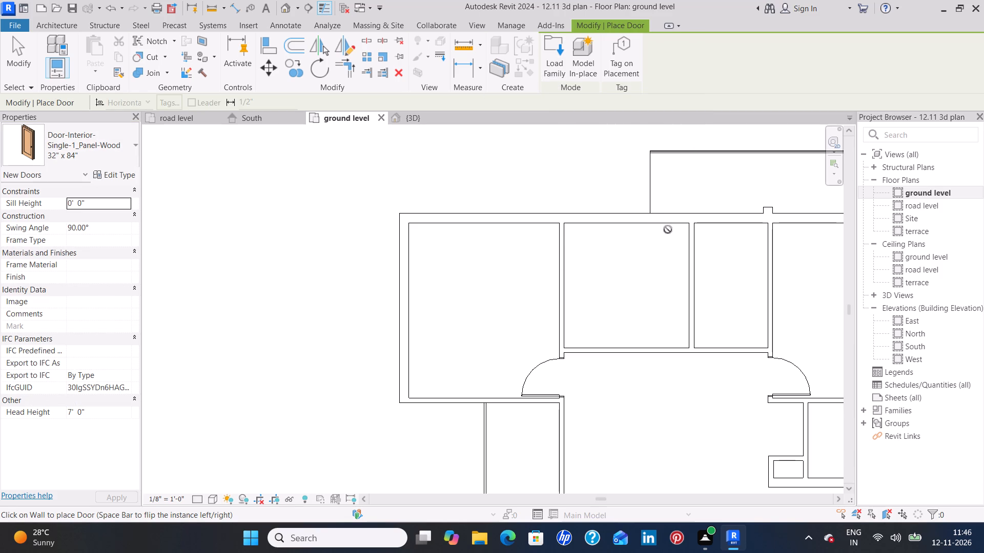
{"action": "scroll", "coordinate": [673, 225], "scroll_direction": "up", "scroll_amount": 9}
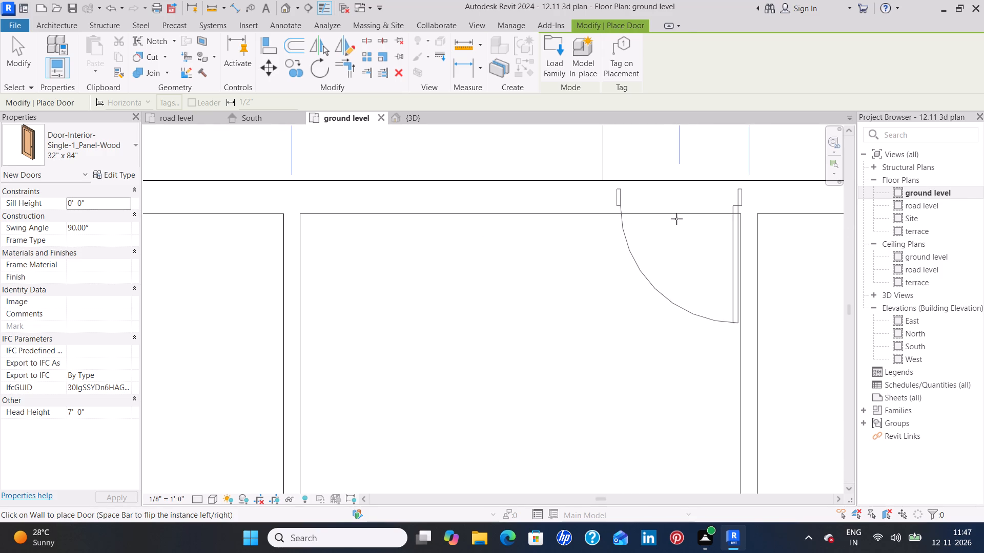
{"action": "left_click", "coordinate": [676, 219]}
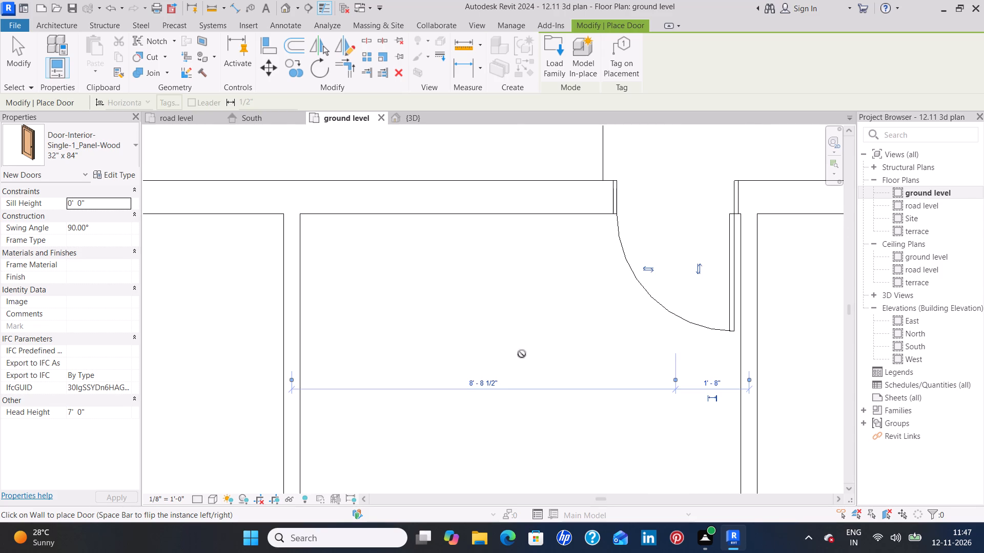
{"action": "scroll", "coordinate": [500, 359], "scroll_direction": "down", "scroll_amount": 10}
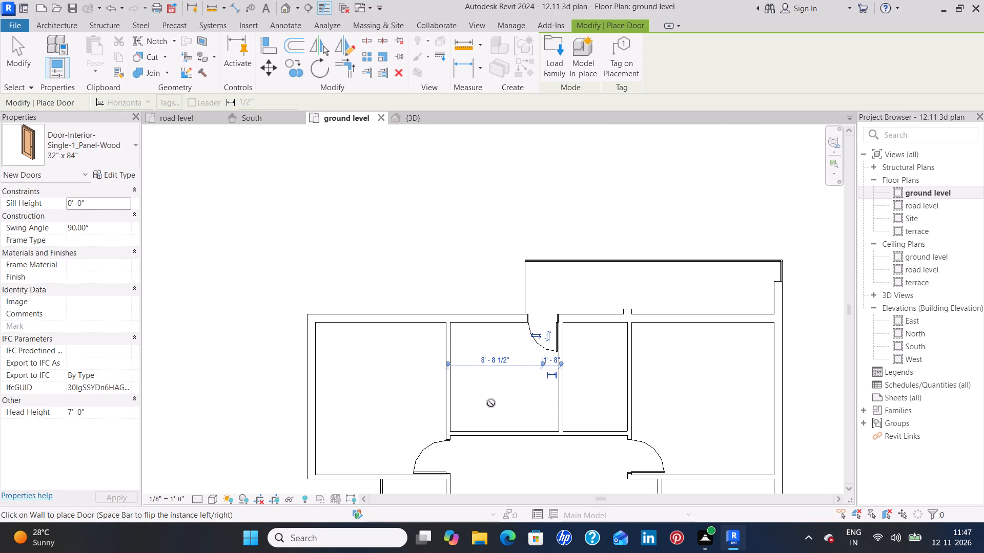
{"action": "middle_click", "coordinate": [510, 370]}
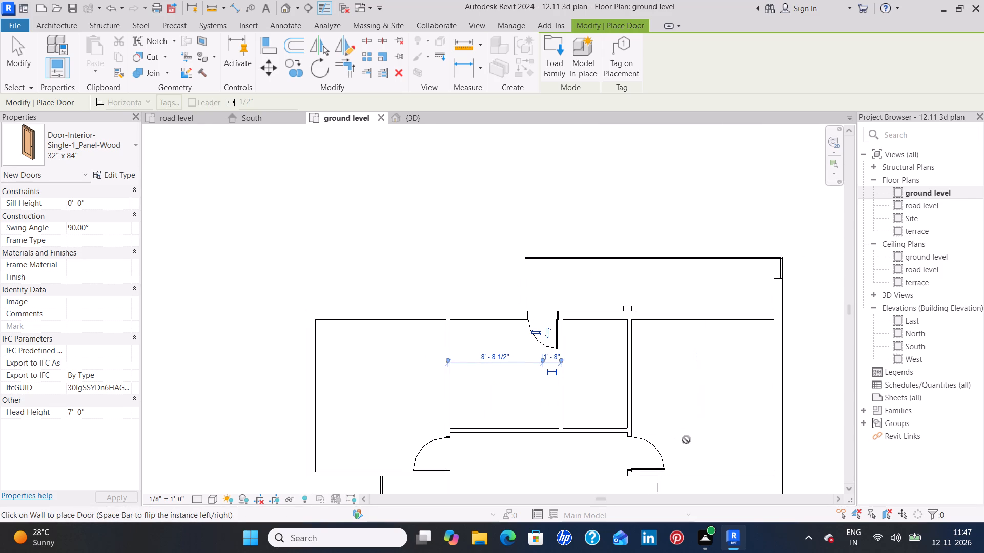
{"action": "key", "text": "Escape"}
Place a 32" x 84" door in the kitchen's washing-area wall, about 2'-6" from the bathroom wall, swinging outward with its hinge on the bathroom side.
{"action": "middle_click_drag", "start_coordinate": [679, 441], "coordinate": [628, 239]}
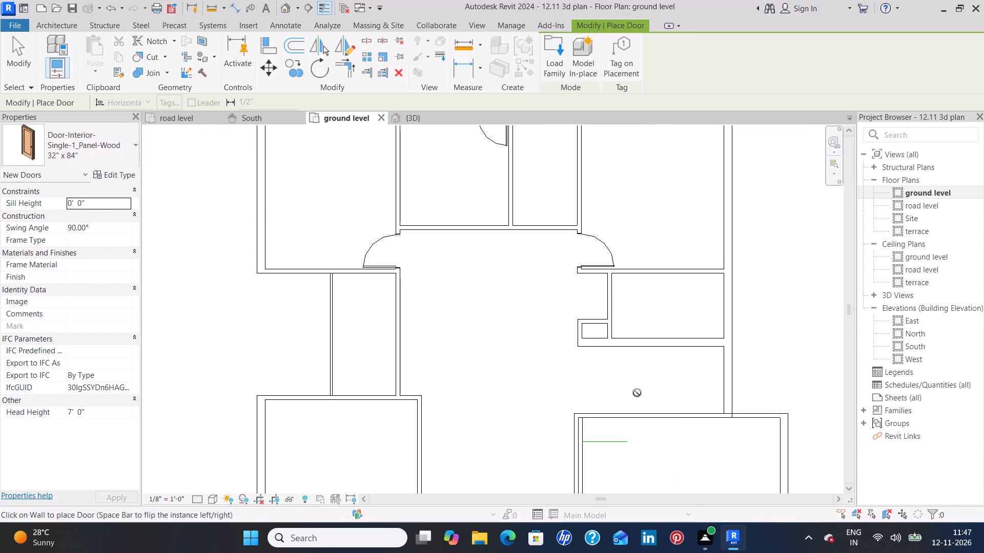
{"action": "scroll", "coordinate": [638, 393], "scroll_direction": "down", "scroll_amount": 10}
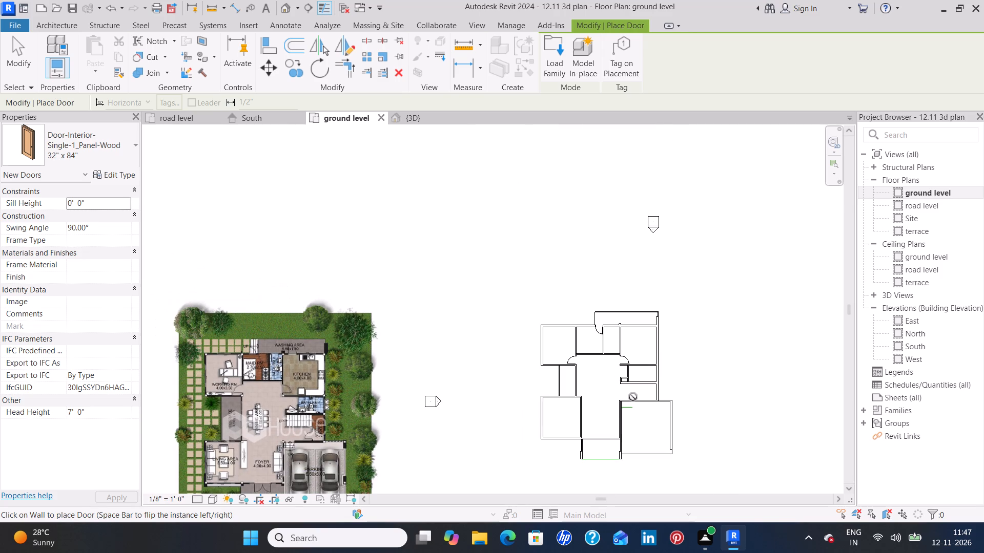
{"action": "middle_click_drag", "start_coordinate": [649, 429], "coordinate": [638, 310]}
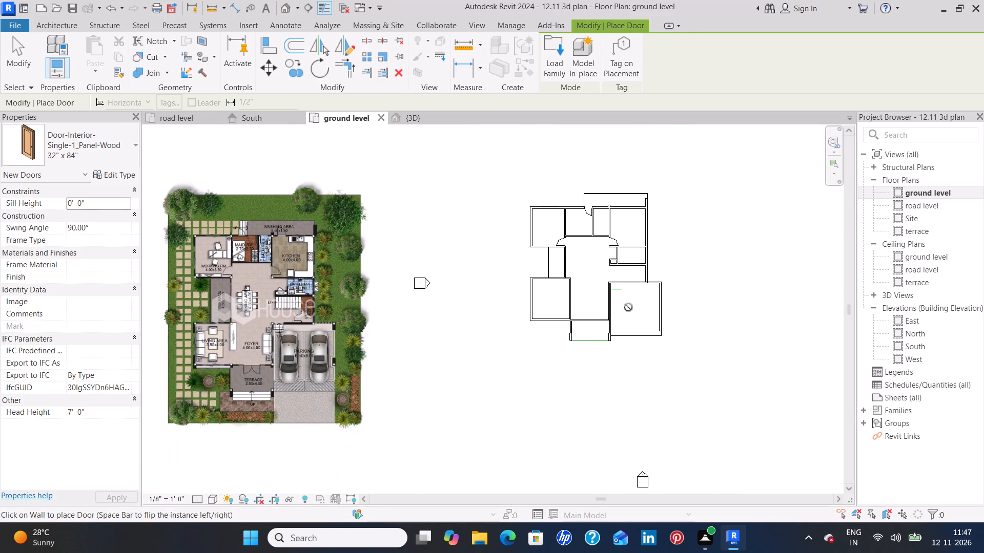
{"action": "scroll", "coordinate": [619, 212], "scroll_direction": "up", "scroll_amount": 3}
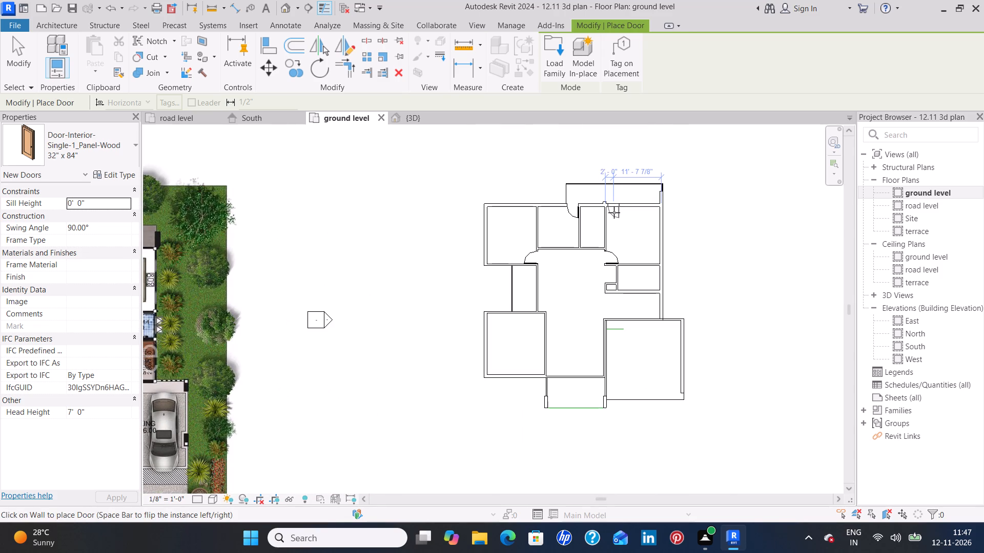
{"action": "scroll", "coordinate": [614, 212], "scroll_direction": "down", "scroll_amount": 2}
{"action": "scroll", "coordinate": [613, 213], "scroll_direction": "up", "scroll_amount": 10}
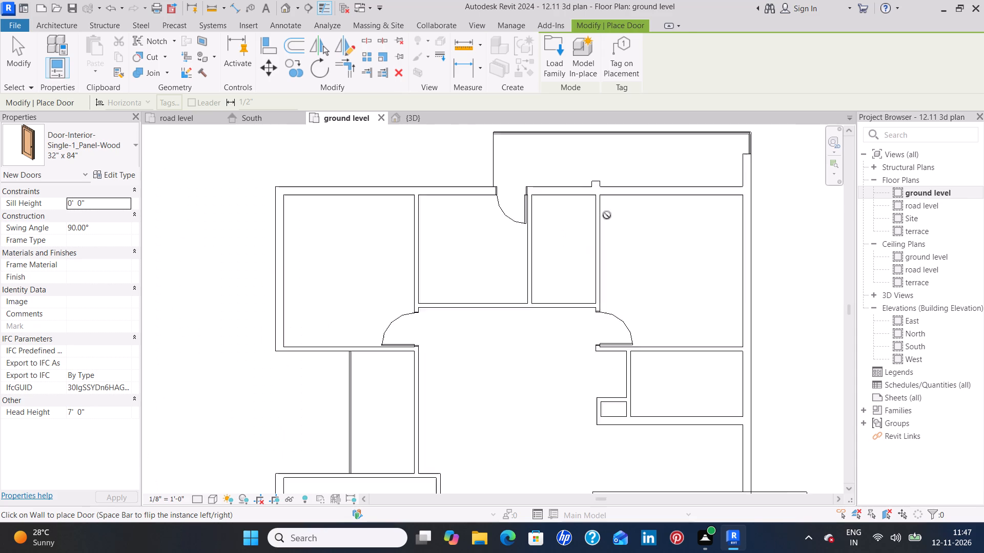
{"action": "scroll", "coordinate": [607, 215], "scroll_direction": "up", "scroll_amount": 2}
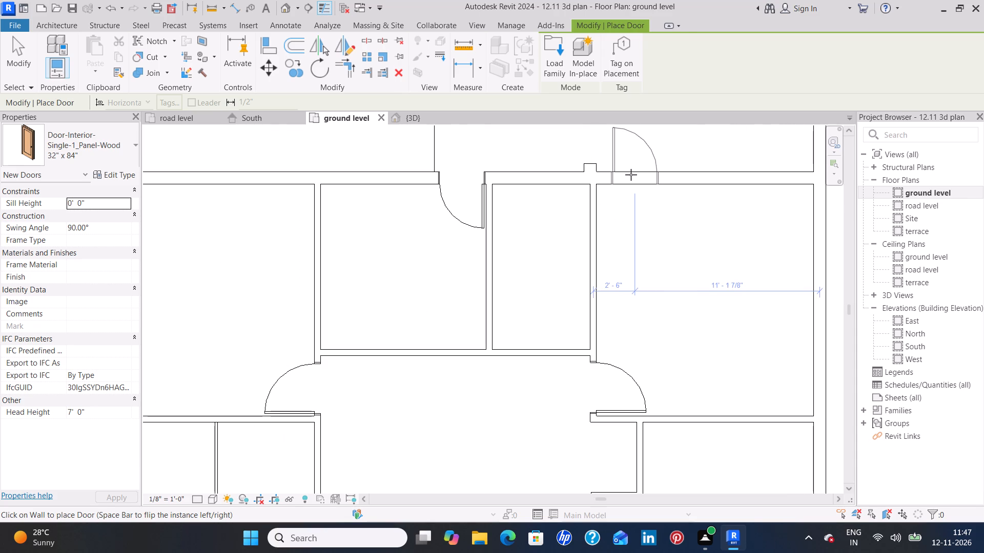
{"action": "left_click", "coordinate": [631, 175]}
{"action": "scroll", "coordinate": [654, 301], "scroll_direction": "down", "scroll_amount": 5}
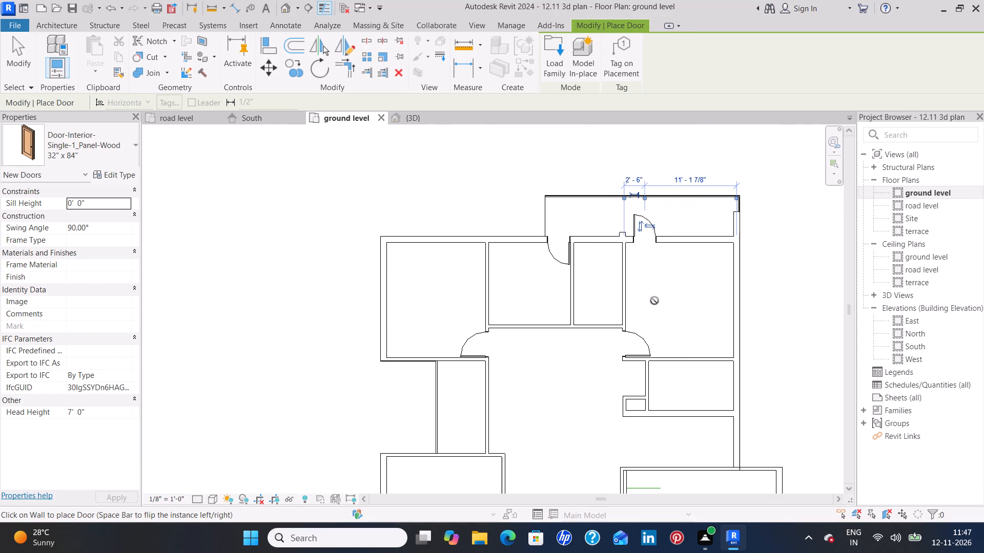
{"action": "key", "text": "Escape"}
{"action": "key", "text": "Escape"}
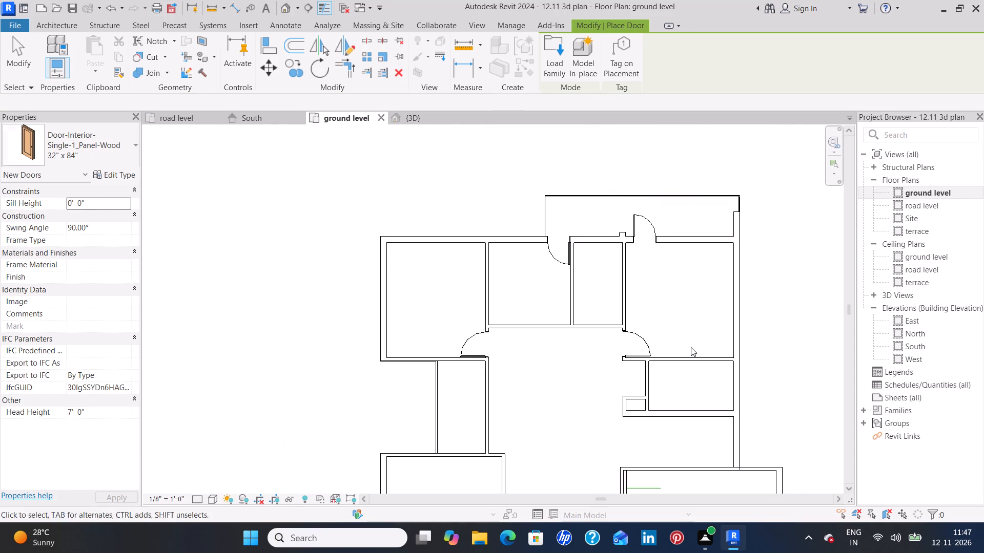
Draw a Generic - 4.5" wall about 6'-0" long from the parking wall to the bathroom 1 wall, closing off the store room beside the stairs.
{"action": "left_click", "coordinate": [52, 39]}
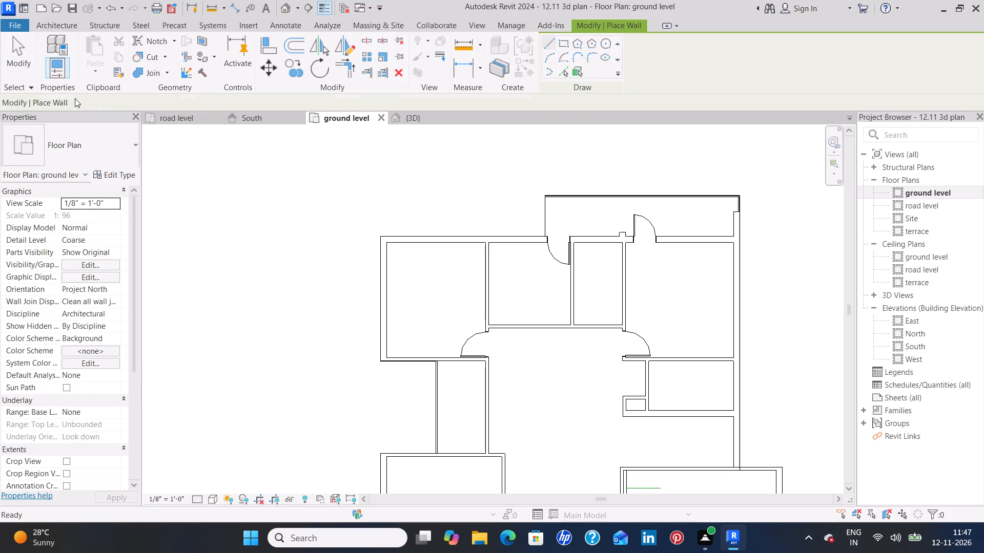
{"action": "left_click", "coordinate": [116, 155]}
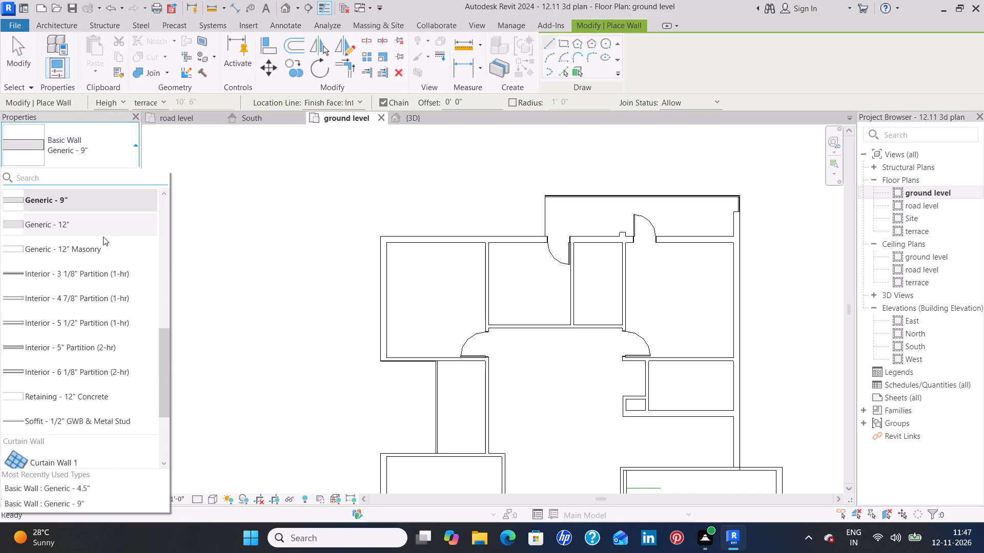
{"action": "scroll", "coordinate": [103, 242], "scroll_direction": "up", "scroll_amount": 4}
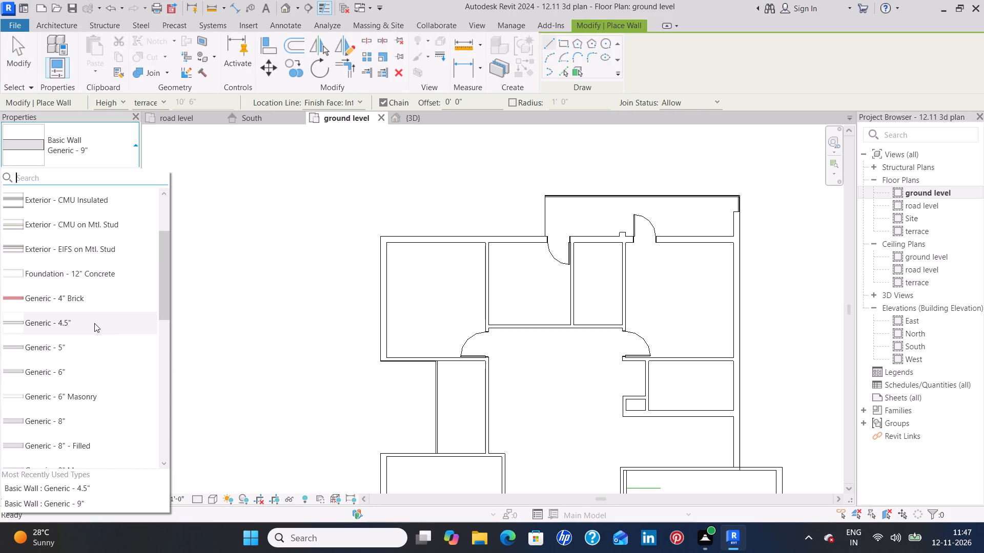
{"action": "left_click", "coordinate": [94, 323]}
{"action": "middle_click_drag", "start_coordinate": [703, 403], "coordinate": [660, 282]}
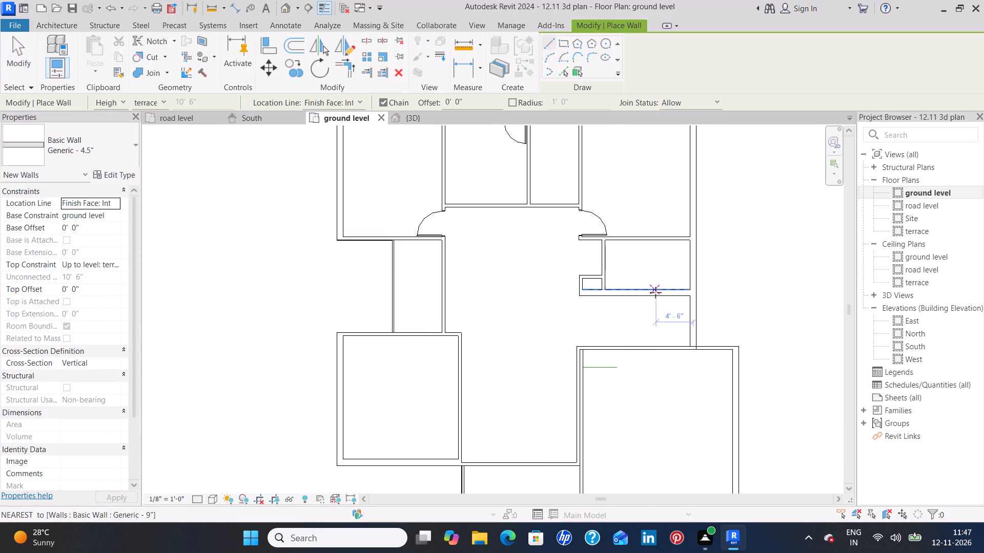
{"action": "scroll", "coordinate": [659, 306], "scroll_direction": "up", "scroll_amount": 6}
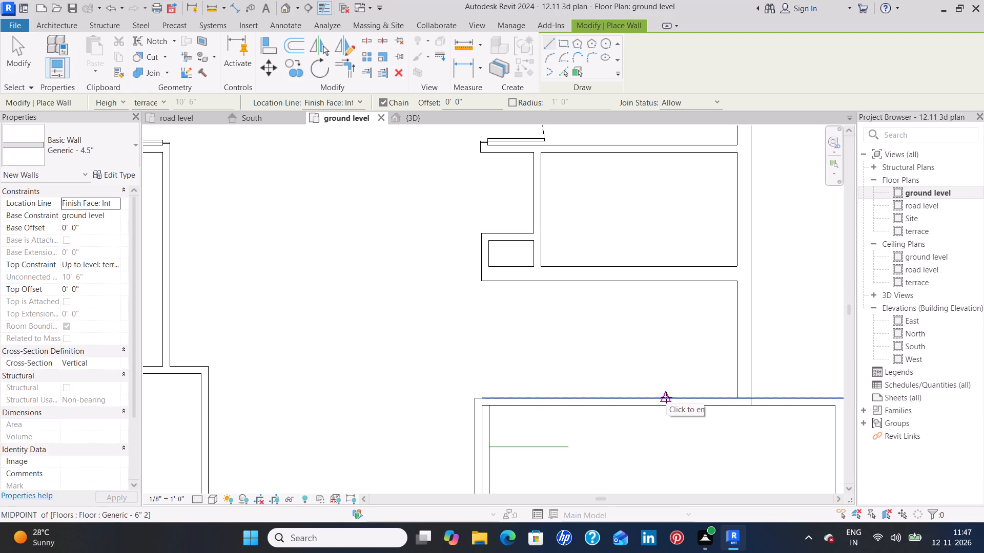
{"action": "left_click", "coordinate": [667, 397]}
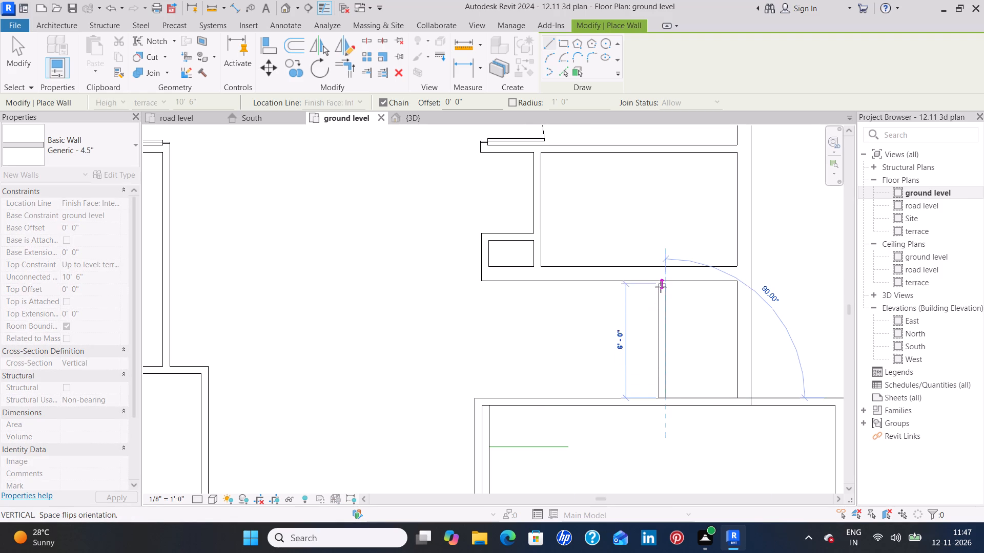
{"action": "left_click", "coordinate": [661, 282]}
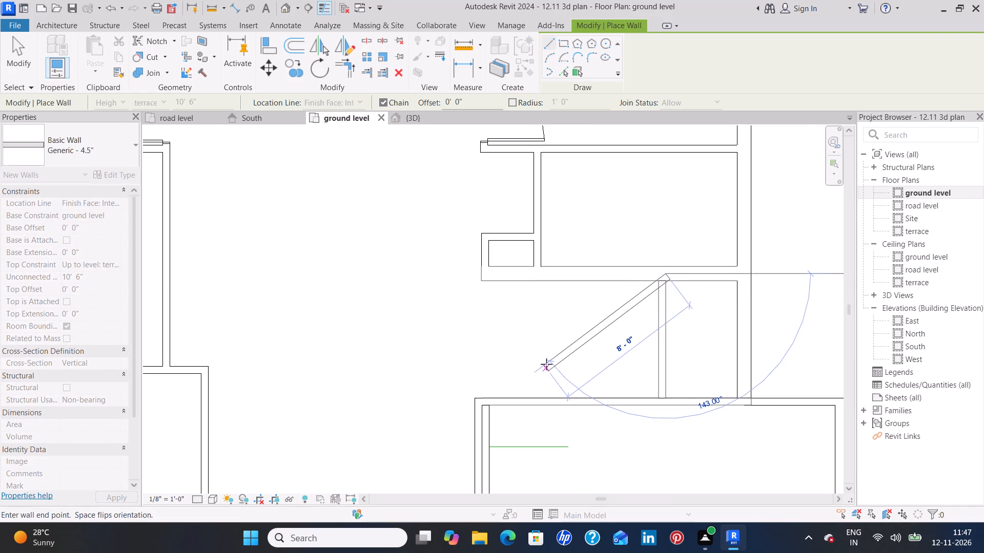
{"action": "key", "text": "Escape"}
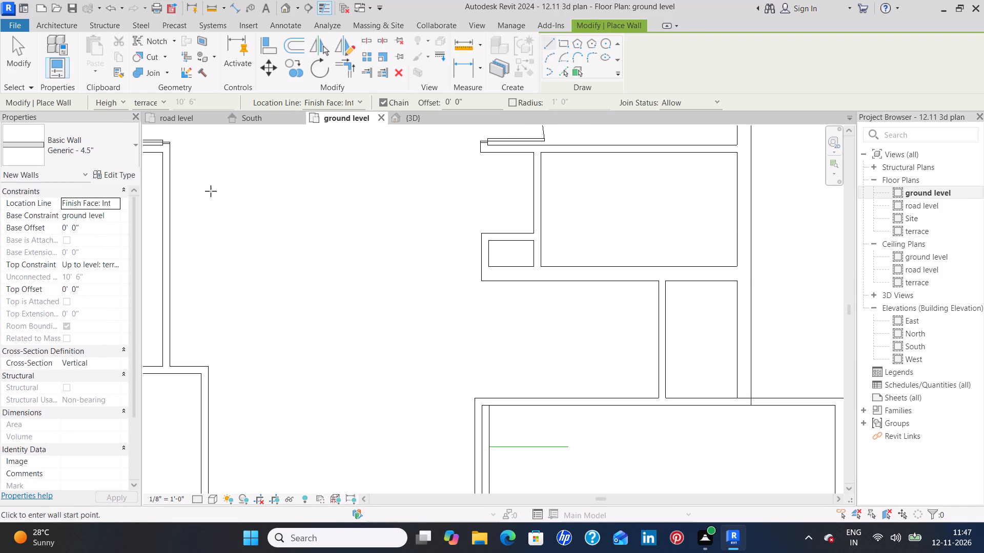
{"action": "key", "text": "Escape"}
{"action": "middle_click_drag", "start_coordinate": [366, 256], "coordinate": [359, 394]}
{"action": "scroll", "coordinate": [359, 384], "scroll_direction": "down", "scroll_amount": 3}
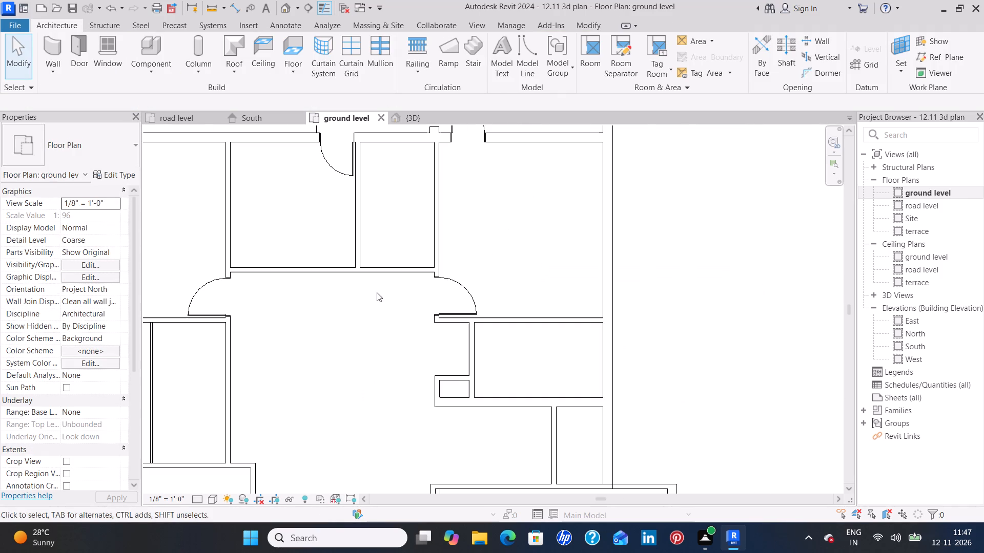
Place a 32" x 84" single-panel wood door in the store room partition, about 1'-8" from the parking wall, swinging outward and hinged on the parking side.
{"action": "left_click", "coordinate": [342, 174]}
{"action": "type", "text": "cs"}
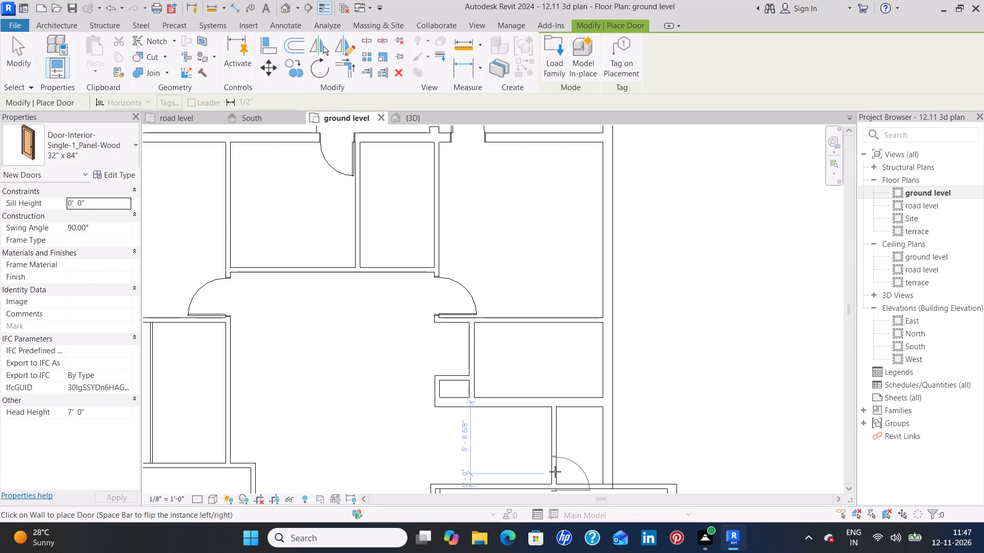
{"action": "scroll", "coordinate": [550, 466], "scroll_direction": "down", "scroll_amount": 12}
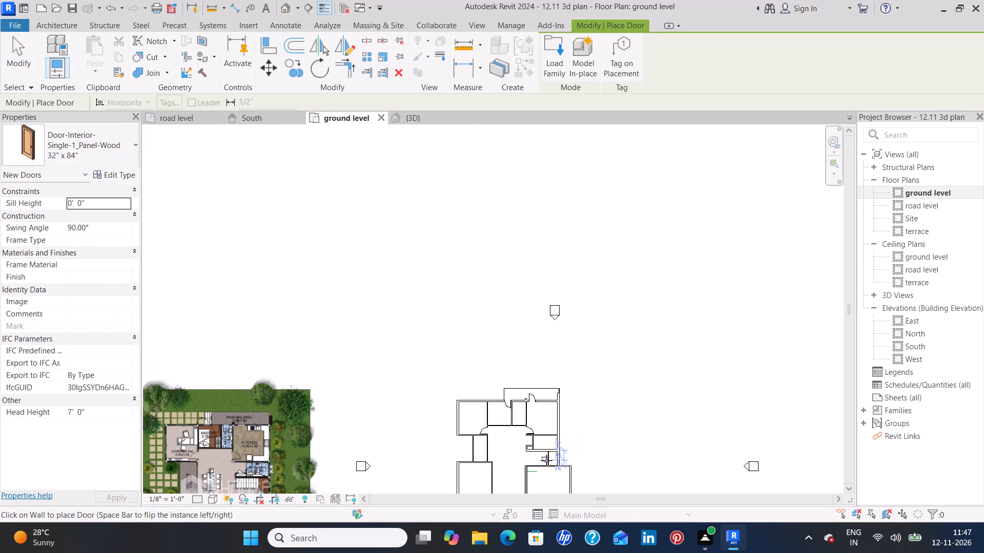
{"action": "middle_click_drag", "start_coordinate": [541, 450], "coordinate": [537, 341]}
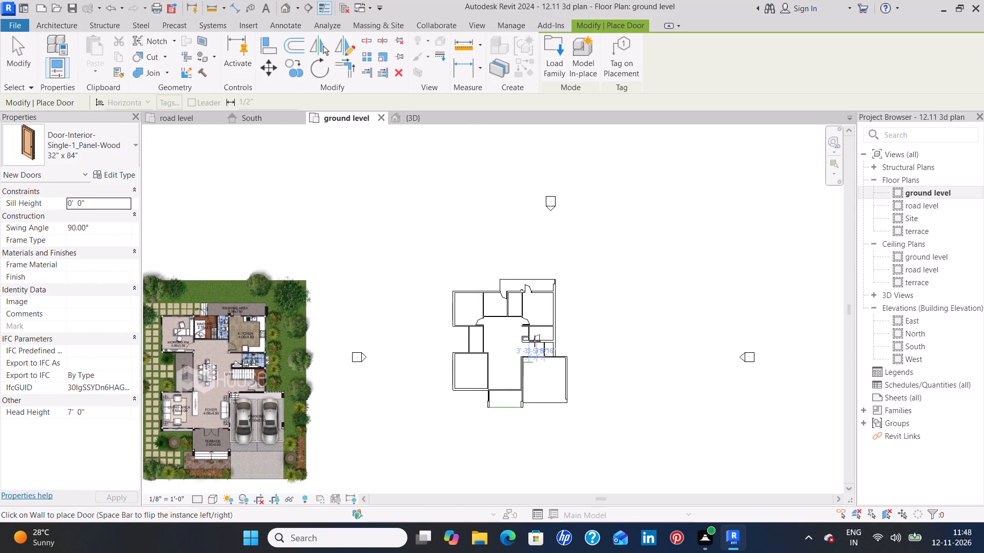
{"action": "scroll", "coordinate": [534, 341], "scroll_direction": "up", "scroll_amount": 13}
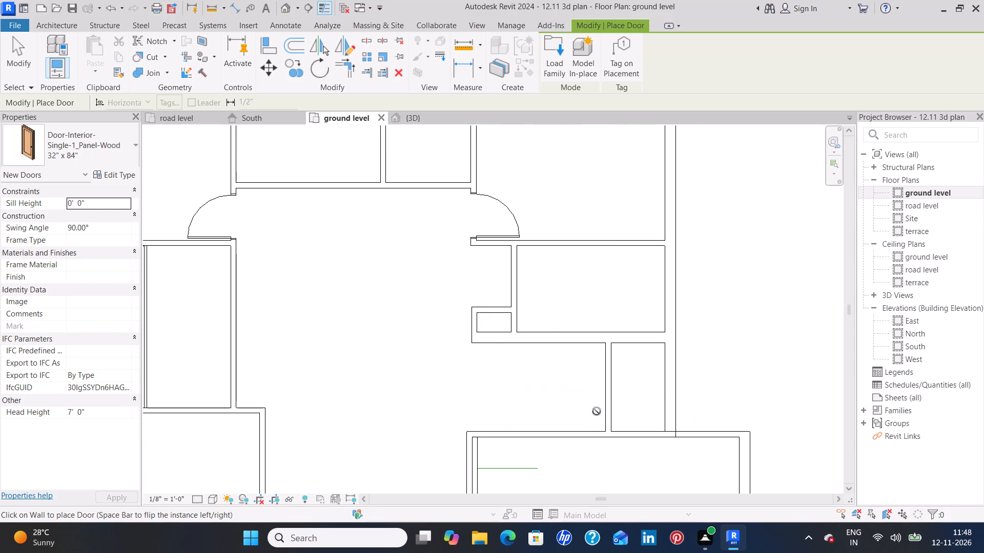
{"action": "middle_click_drag", "start_coordinate": [602, 412], "coordinate": [597, 359]}
{"action": "scroll", "coordinate": [597, 358], "scroll_direction": "up", "scroll_amount": 3}
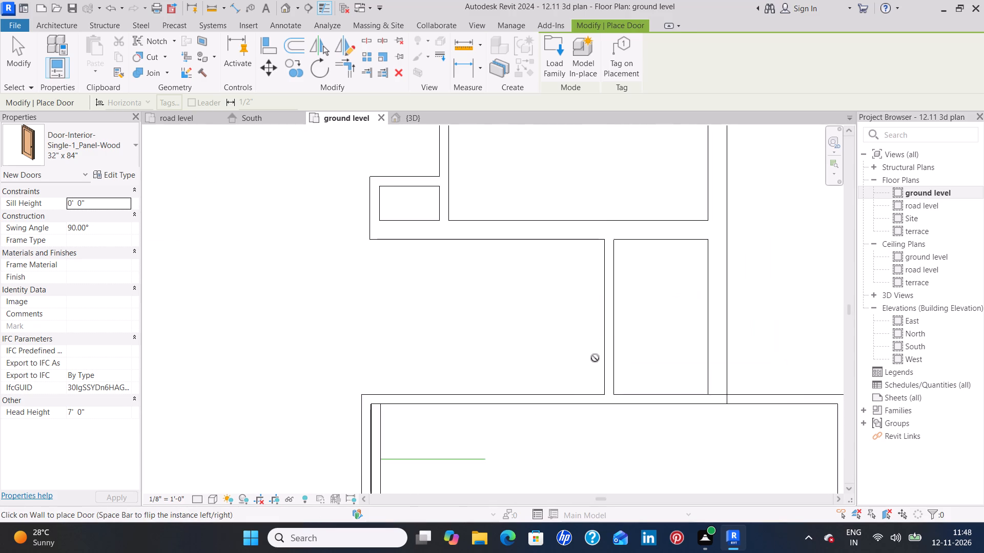
{"action": "scroll", "coordinate": [595, 358], "scroll_direction": "up", "scroll_amount": 4}
{"action": "key", "text": "space"}
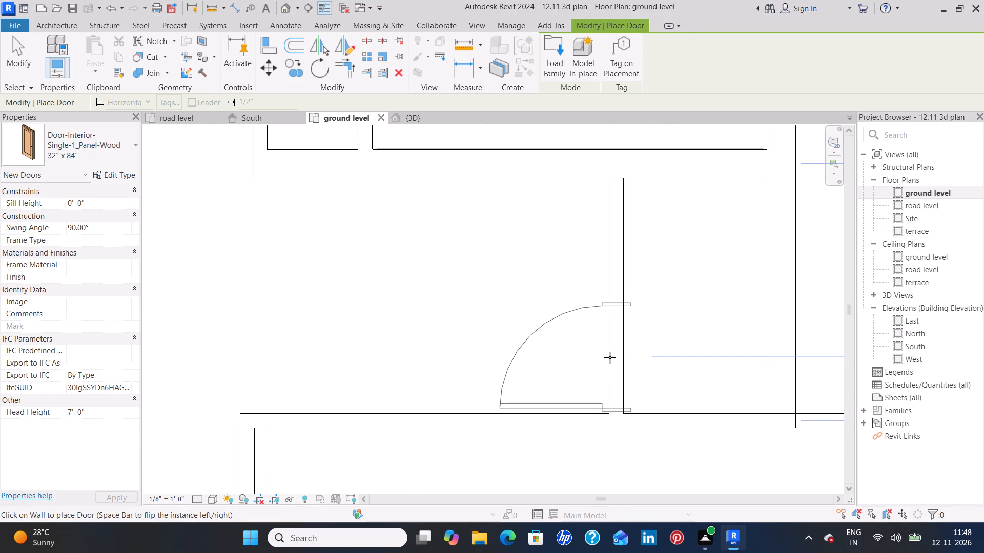
{"action": "left_click", "coordinate": [610, 357]}
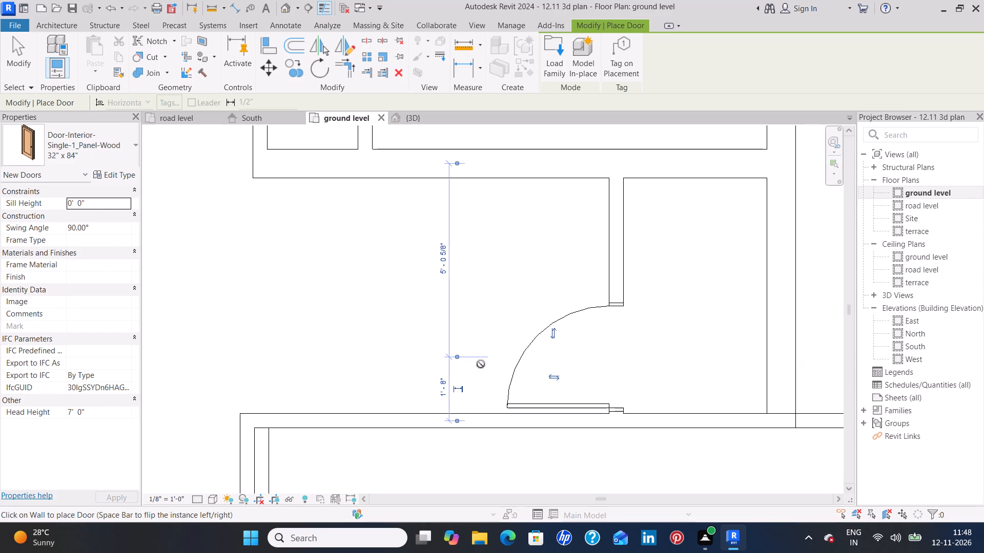
{"action": "key", "text": "Escape"}
{"action": "key", "text": "Escape"}
{"action": "scroll", "coordinate": [481, 364], "scroll_direction": "down", "scroll_amount": 5}
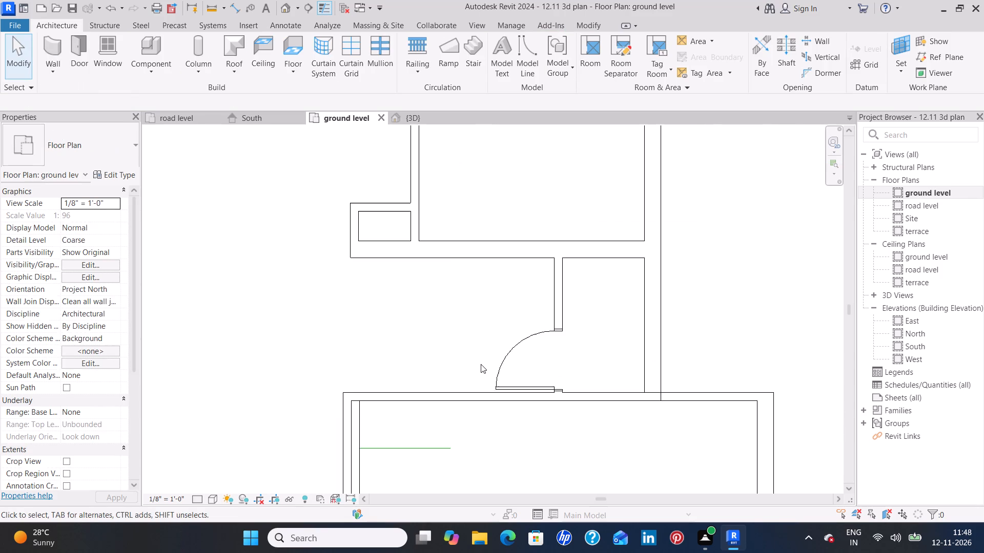
Place a Single-Flush 30" x 84" door in bathroom 1's dining-side wall, about 1'-7" from the kitchen wall, swinging inward and hinged on the kitchen side.
{"action": "scroll", "coordinate": [481, 364], "scroll_direction": "down", "scroll_amount": 6}
{"action": "scroll", "coordinate": [471, 290], "scroll_direction": "down", "scroll_amount": 2}
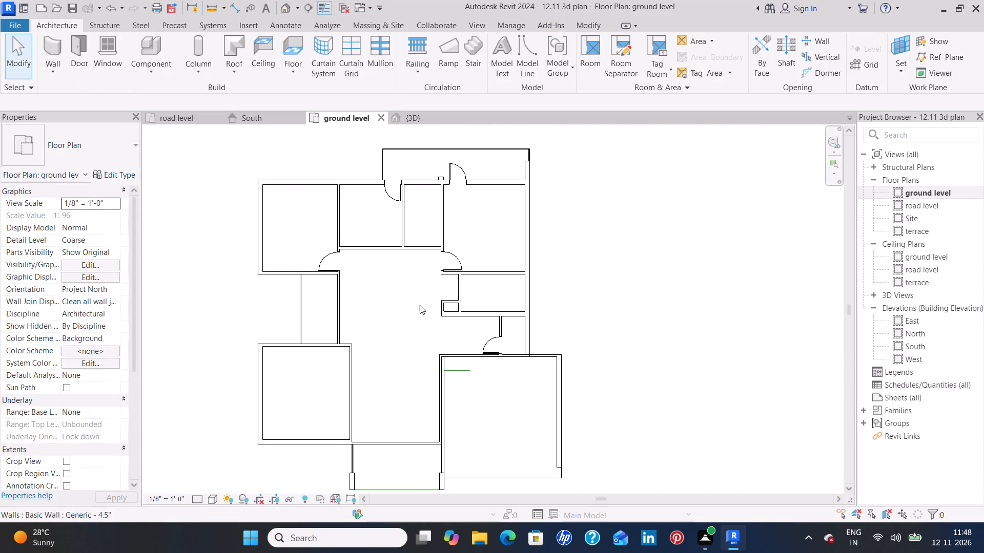
{"action": "middle_click_drag", "start_coordinate": [385, 310], "coordinate": [445, 289]}
{"action": "scroll", "coordinate": [446, 289], "scroll_direction": "down", "scroll_amount": 3}
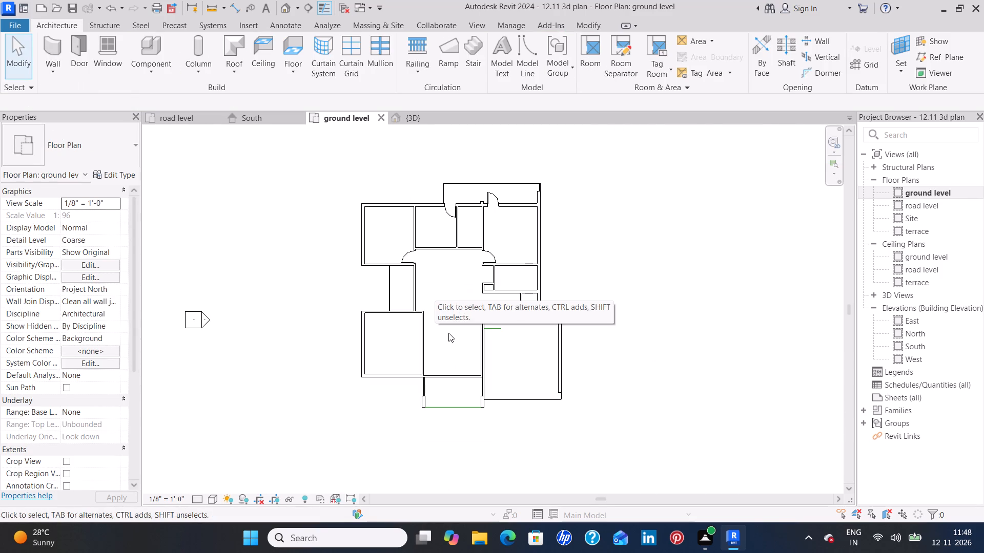
{"action": "scroll", "coordinate": [448, 333], "scroll_direction": "up", "scroll_amount": 3}
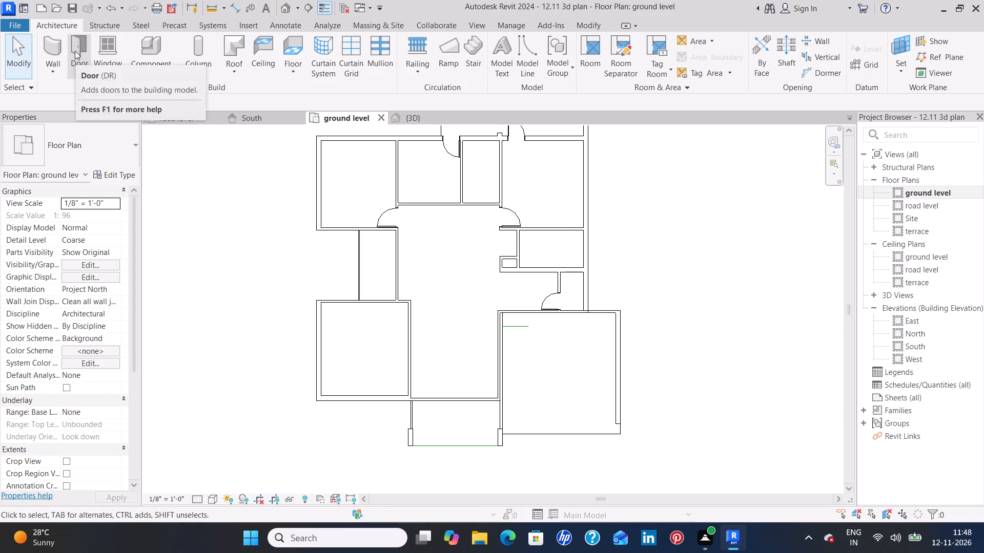
{"action": "left_click", "coordinate": [75, 51]}
{"action": "left_click", "coordinate": [90, 160]}
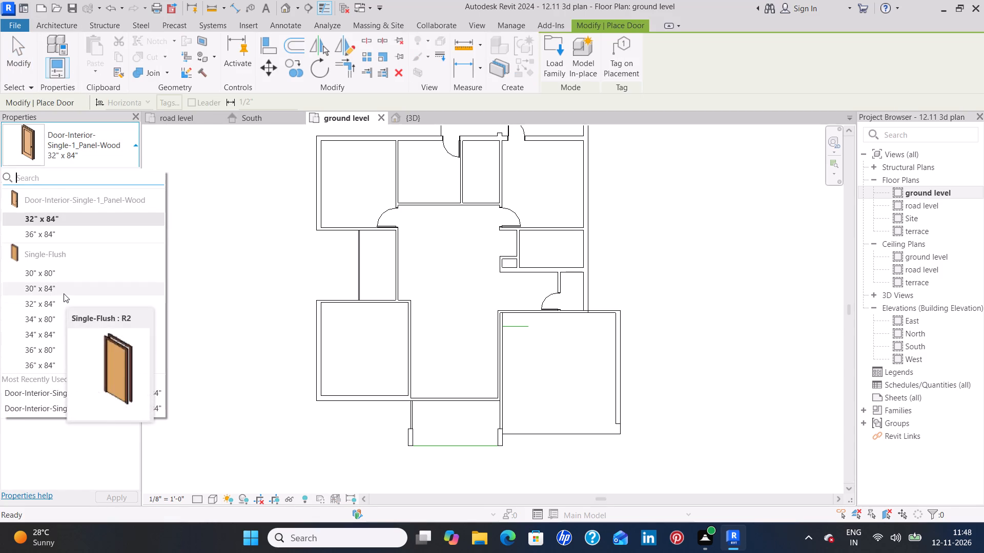
{"action": "left_click", "coordinate": [64, 293]}
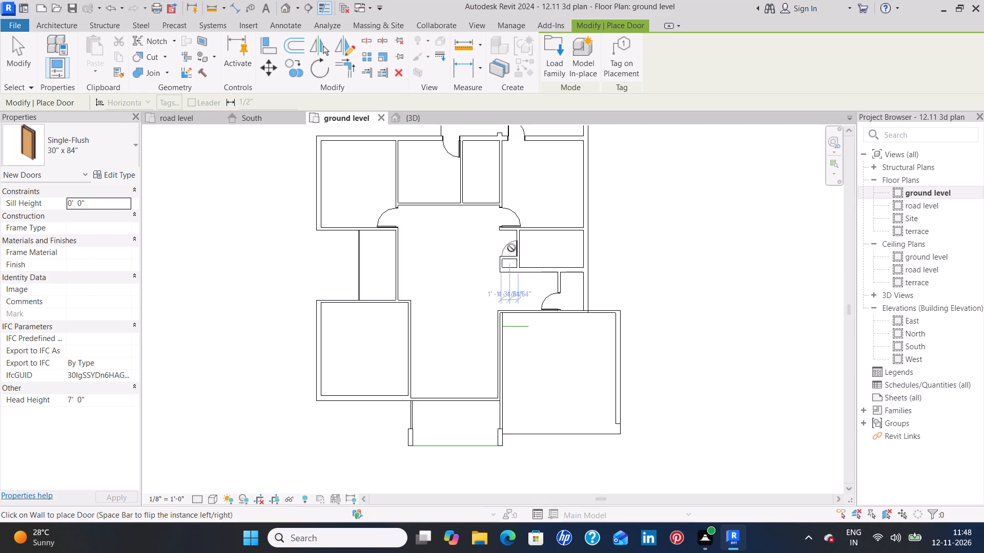
{"action": "scroll", "coordinate": [516, 244], "scroll_direction": "down", "scroll_amount": 8}
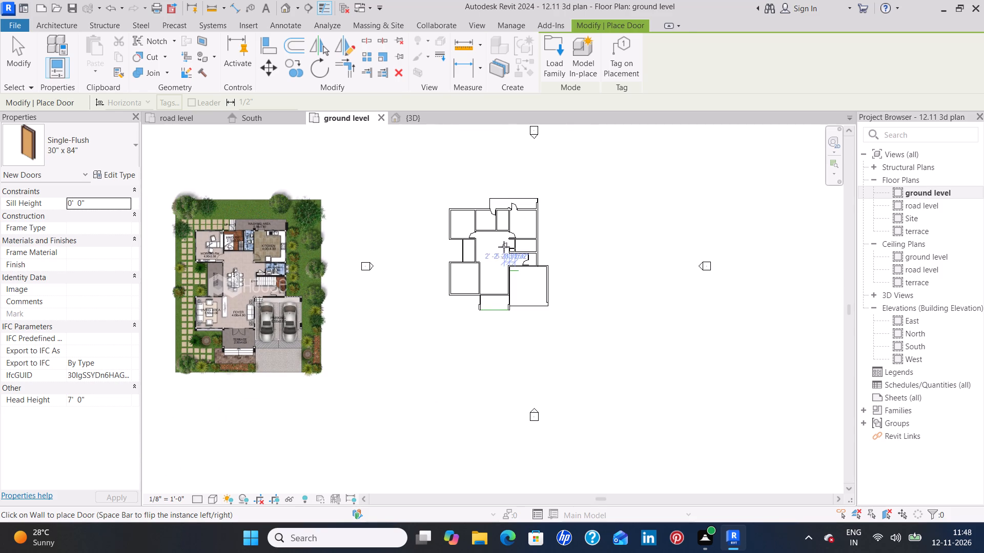
{"action": "scroll", "coordinate": [257, 266], "scroll_direction": "up", "scroll_amount": 7}
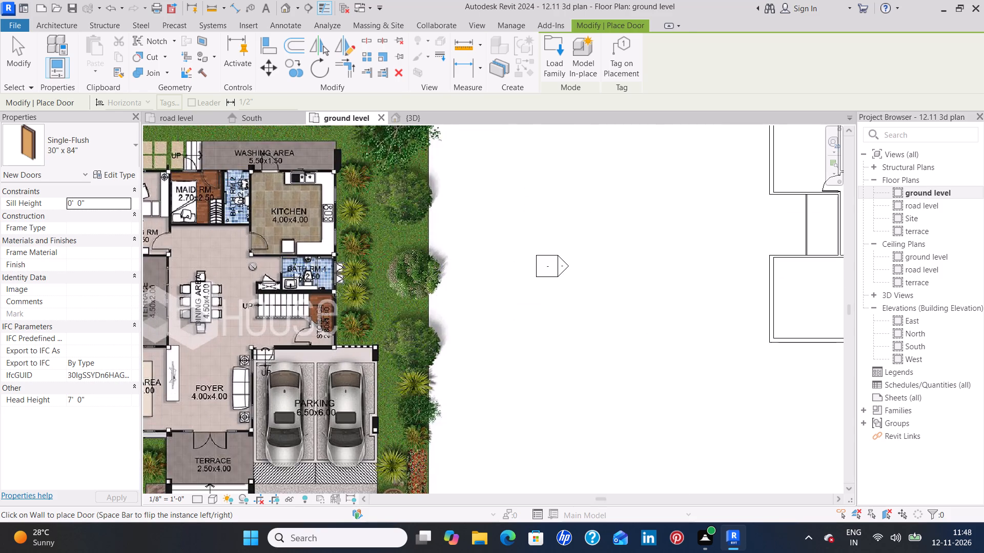
{"action": "scroll", "coordinate": [253, 267], "scroll_direction": "down", "scroll_amount": 4}
{"action": "middle_click_drag", "start_coordinate": [650, 230], "coordinate": [503, 356]}
{"action": "scroll", "coordinate": [488, 362], "scroll_direction": "up", "scroll_amount": 12}
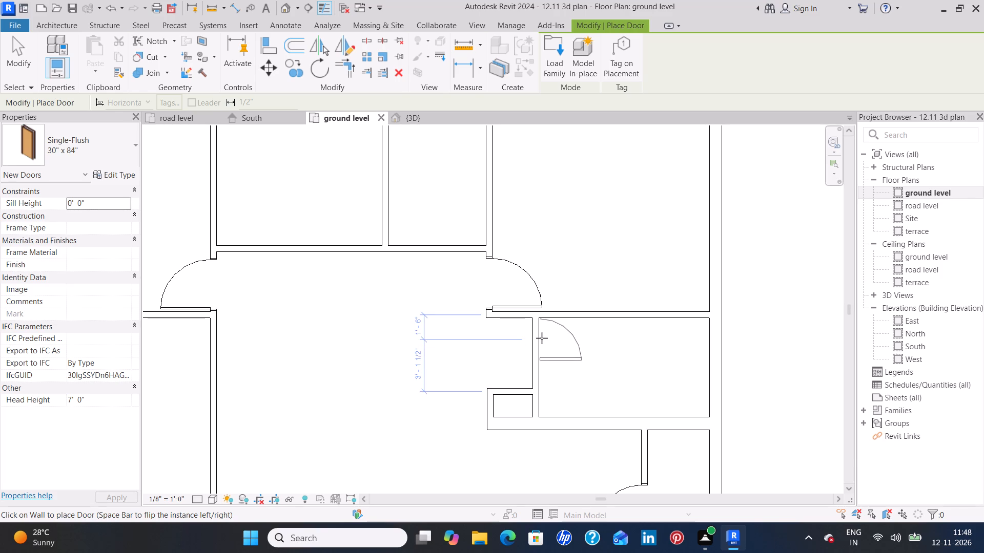
{"action": "key", "text": "space"}
{"action": "scroll", "coordinate": [537, 342], "scroll_direction": "up", "scroll_amount": 6}
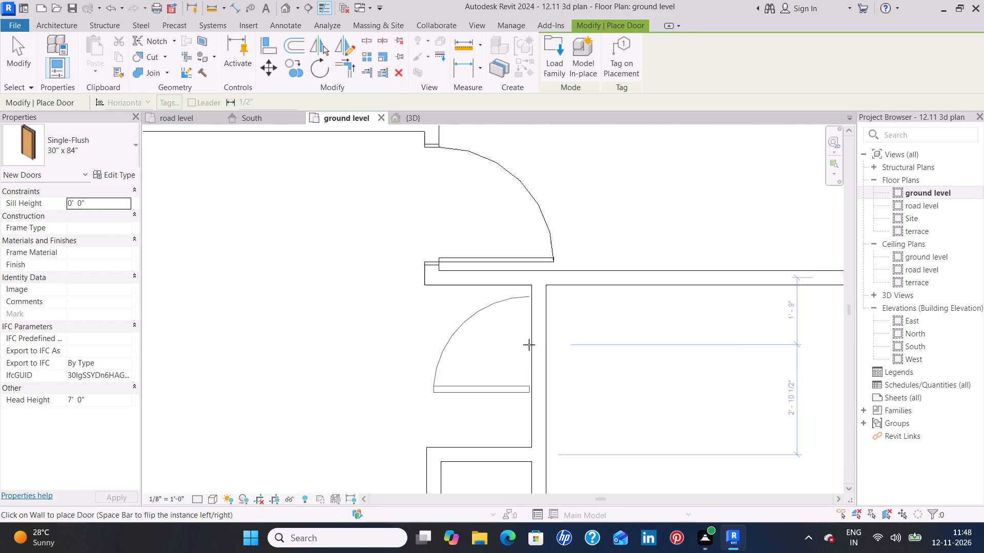
{"action": "left_click", "coordinate": [542, 339]}
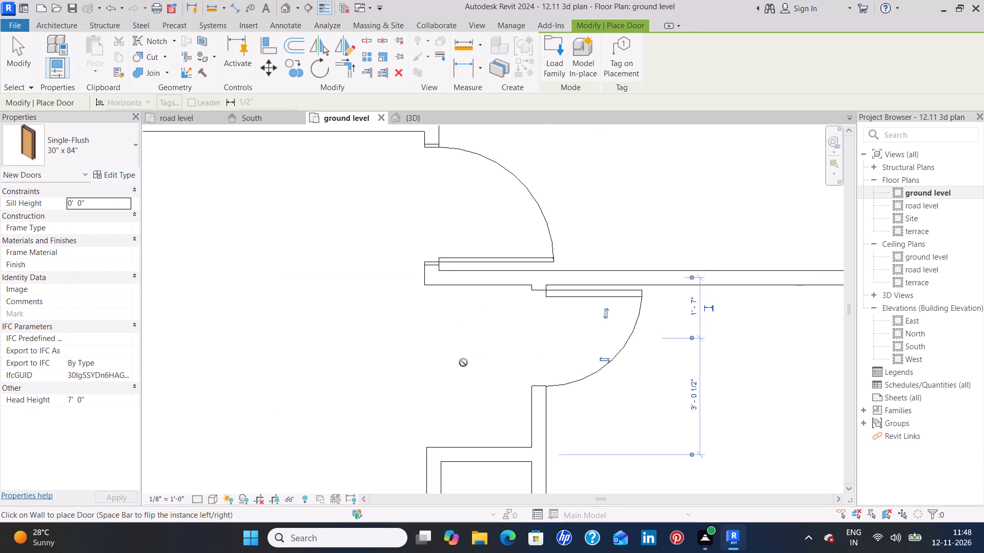
Place a Single-Flush 30" x 84" door in bathroom 2's washing-area wall, about 1'-8" from the maid room partition, swinging inward and hinged beside that partition.
{"action": "scroll", "coordinate": [463, 363], "scroll_direction": "down", "scroll_amount": 10}
{"action": "scroll", "coordinate": [365, 368], "scroll_direction": "down", "scroll_amount": 1}
{"action": "middle_click_drag", "start_coordinate": [365, 367], "coordinate": [366, 360]}
{"action": "scroll", "coordinate": [366, 360], "scroll_direction": "down", "scroll_amount": 3}
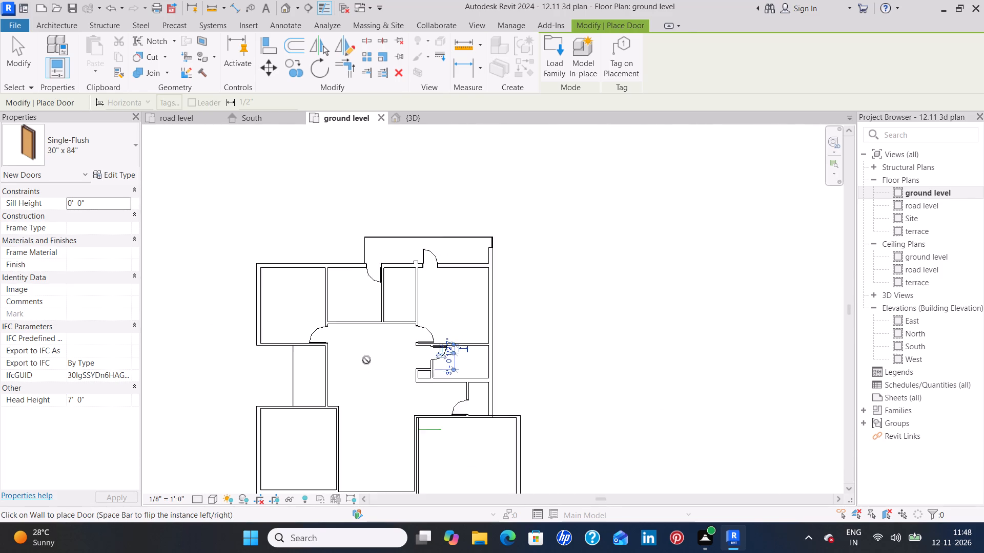
{"action": "scroll", "coordinate": [366, 360], "scroll_direction": "down", "scroll_amount": 4}
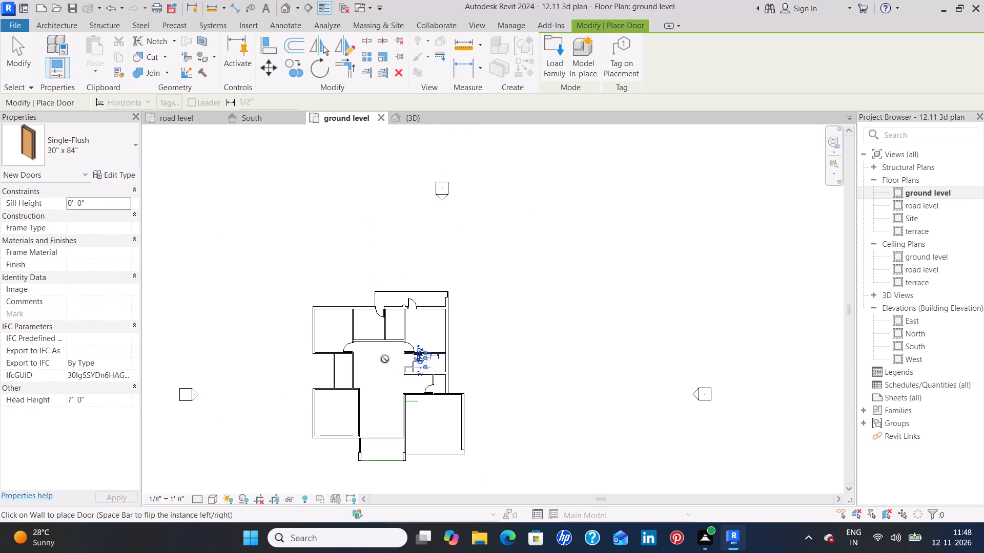
{"action": "middle_click_drag", "start_coordinate": [385, 354], "coordinate": [490, 245]}
{"action": "middle_click_drag", "start_coordinate": [498, 241], "coordinate": [503, 237]}
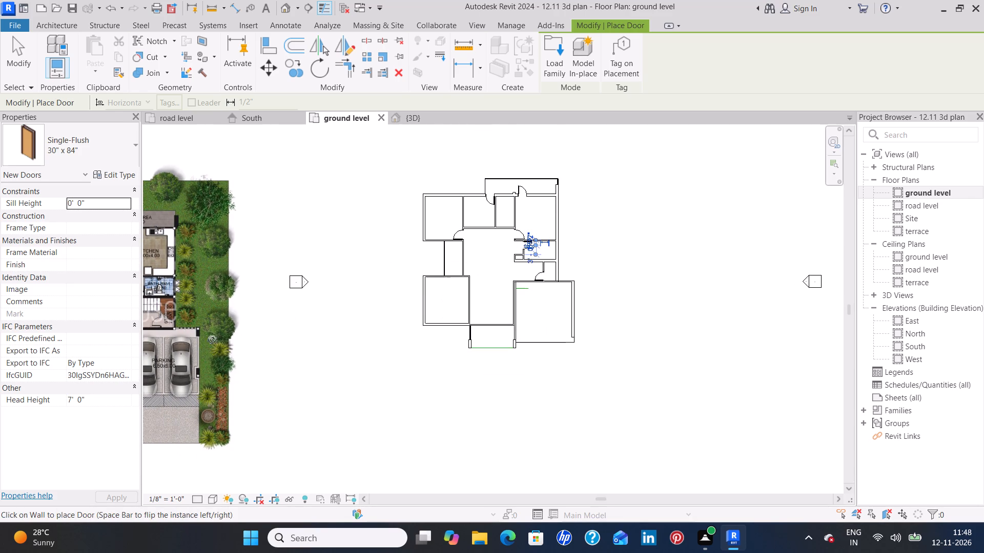
{"action": "middle_click_drag", "start_coordinate": [205, 335], "coordinate": [375, 373]}
{"action": "scroll", "coordinate": [282, 347], "scroll_direction": "down", "scroll_amount": 1}
{"action": "scroll", "coordinate": [319, 265], "scroll_direction": "up", "scroll_amount": 8}
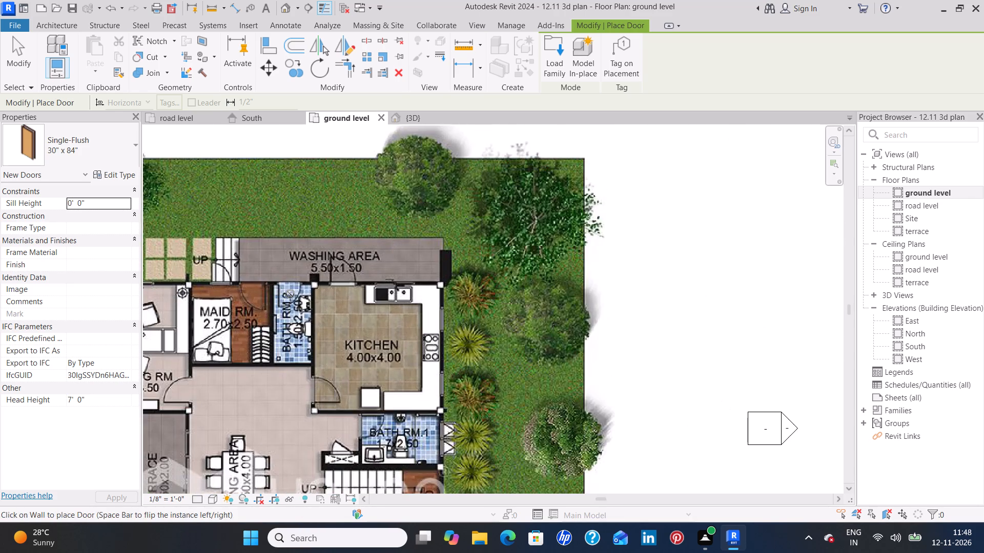
{"action": "scroll", "coordinate": [290, 294], "scroll_direction": "down", "scroll_amount": 9}
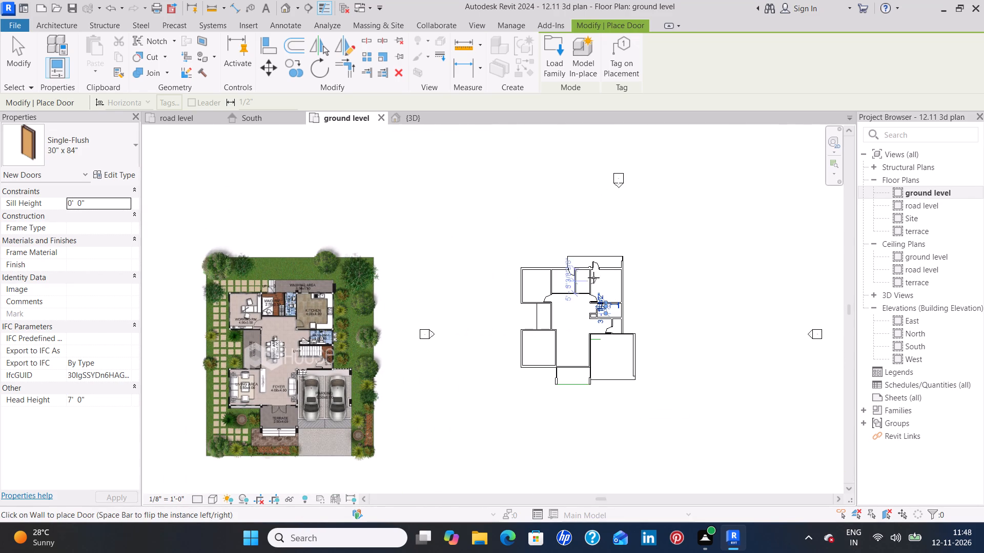
{"action": "middle_click_drag", "start_coordinate": [590, 280], "coordinate": [541, 331]}
{"action": "scroll", "coordinate": [529, 333], "scroll_direction": "up", "scroll_amount": 13}
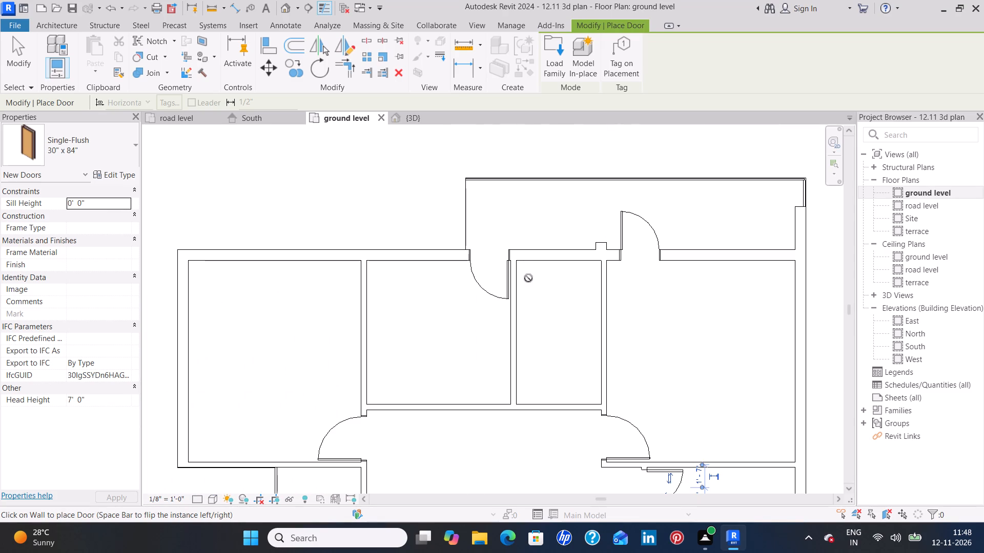
{"action": "key", "text": "space"}
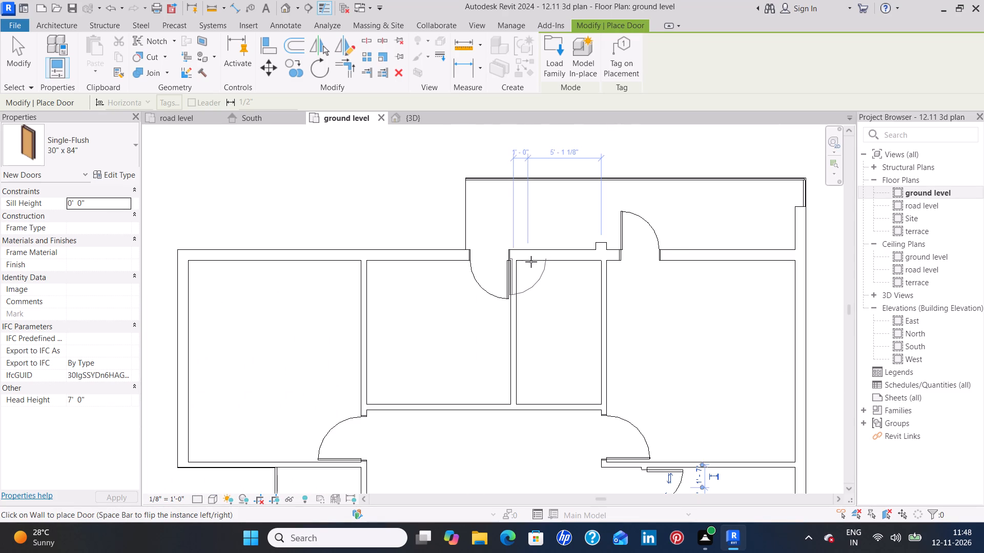
{"action": "scroll", "coordinate": [531, 262], "scroll_direction": "up", "scroll_amount": 7}
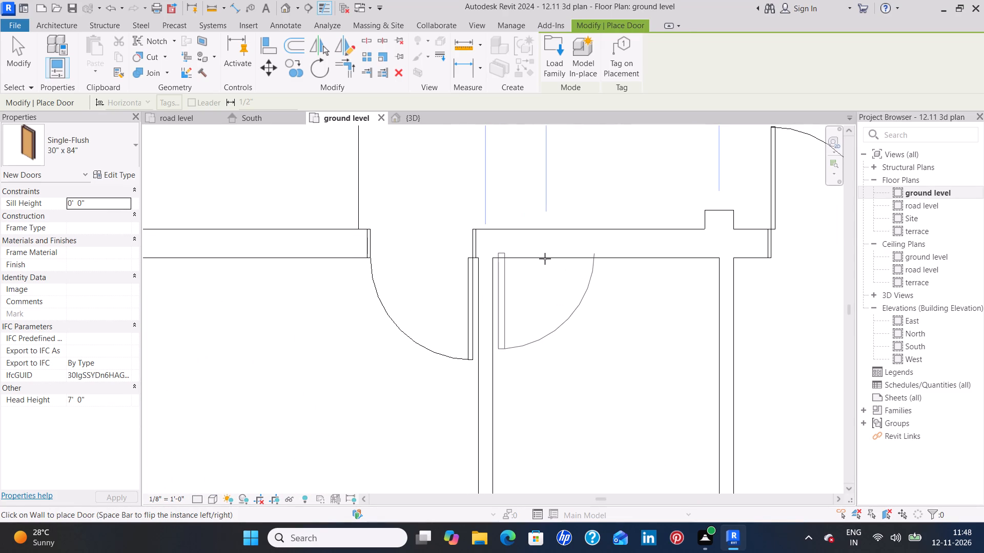
{"action": "left_click", "coordinate": [549, 259]}
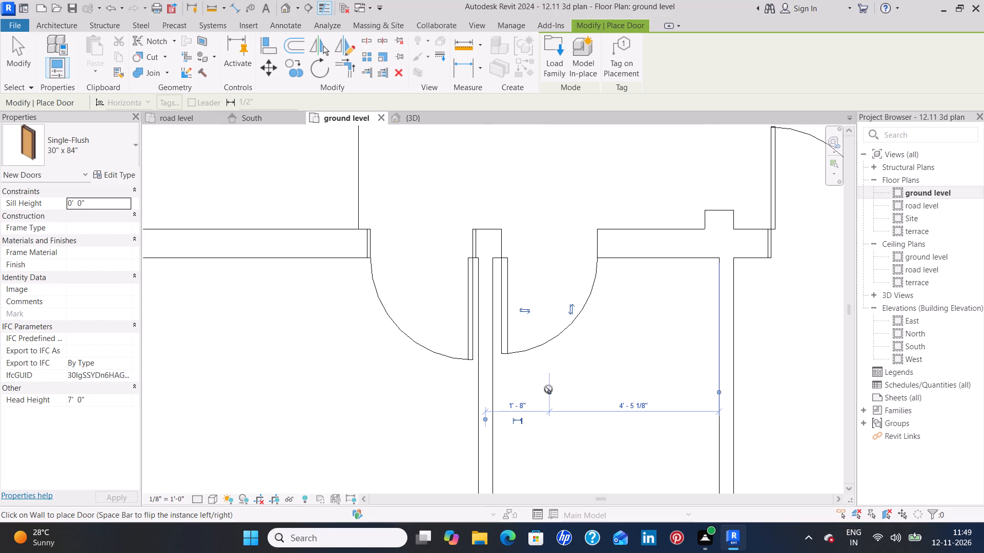
{"action": "key", "text": "Escape"}
{"action": "key", "text": "Escape"}
Nudge the maid room's washing-area door slightly away from the bathroom partition, to 1'-8 1/2" from it.
{"action": "left_click", "coordinate": [463, 354]}
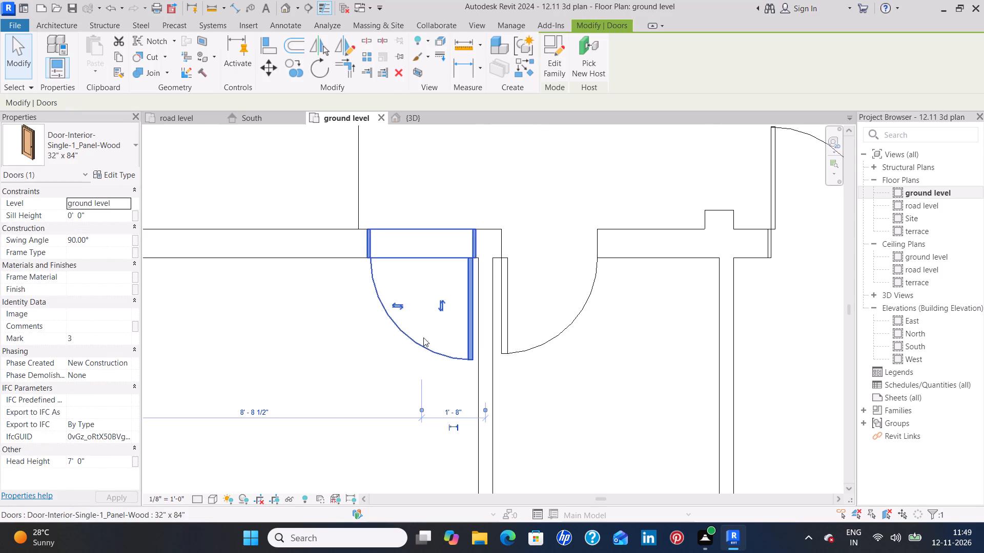
{"action": "scroll", "coordinate": [348, 313], "scroll_direction": "up", "scroll_amount": 4}
{"action": "key", "text": "Left"}
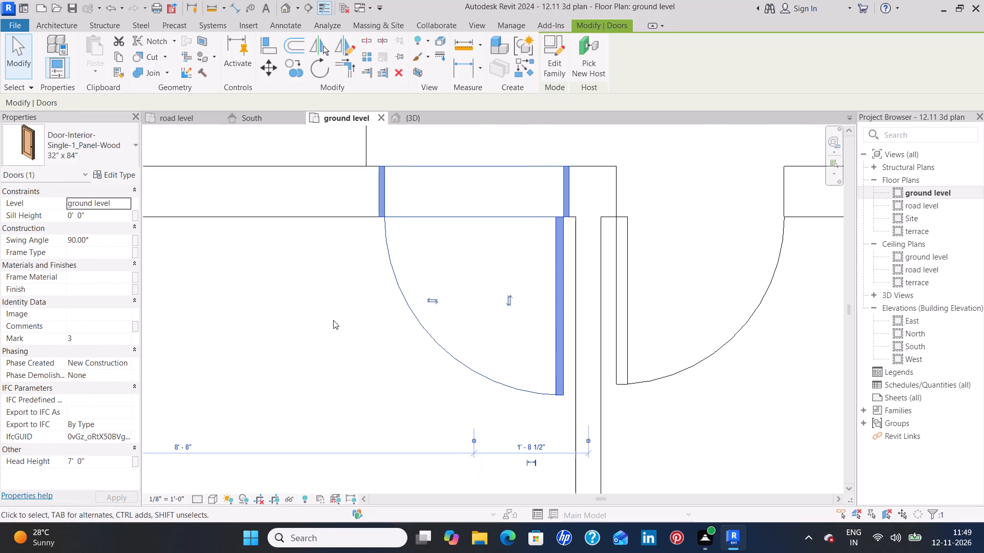
{"action": "left_click", "coordinate": [330, 321]}
Nudge the bathroom 1 door slightly along its wall, away from the kitchen wall.
{"action": "scroll", "coordinate": [534, 297], "scroll_direction": "down", "scroll_amount": 2}
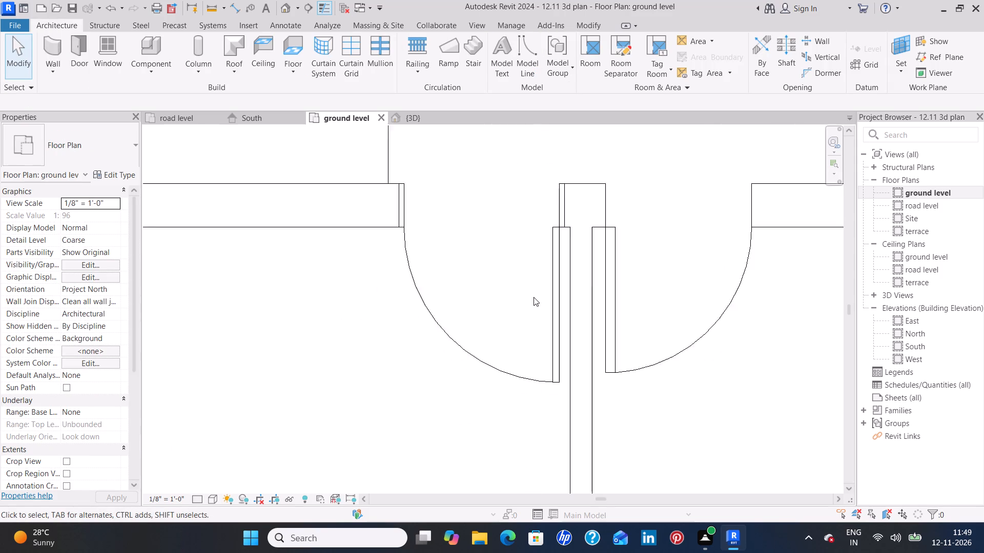
{"action": "scroll", "coordinate": [534, 297], "scroll_direction": "down", "scroll_amount": 4}
{"action": "scroll", "coordinate": [584, 338], "scroll_direction": "down", "scroll_amount": 6}
{"action": "middle_click_drag", "start_coordinate": [602, 377], "coordinate": [601, 377]}
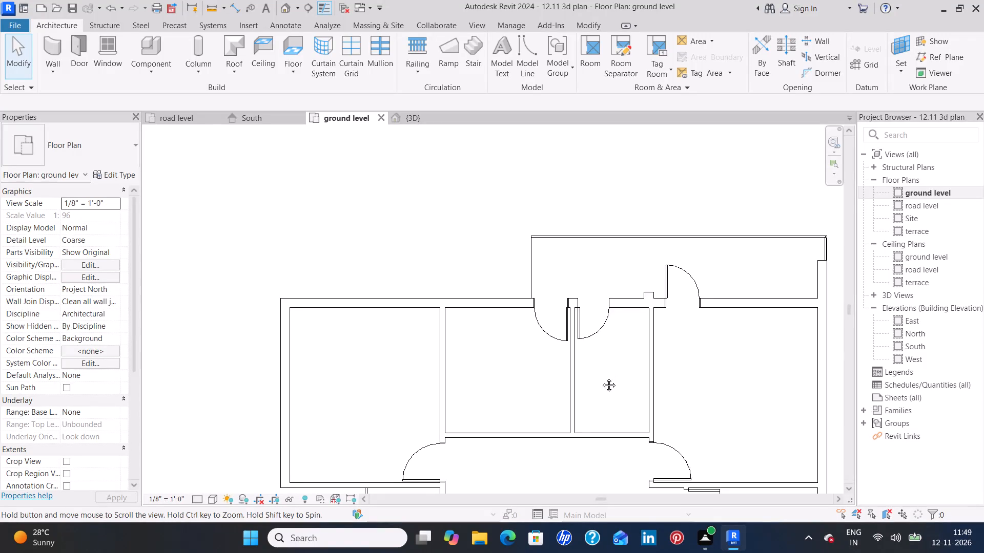
{"action": "middle_click_drag", "start_coordinate": [601, 377], "coordinate": [560, 265]}
{"action": "middle_click_drag", "start_coordinate": [551, 360], "coordinate": [442, 256]}
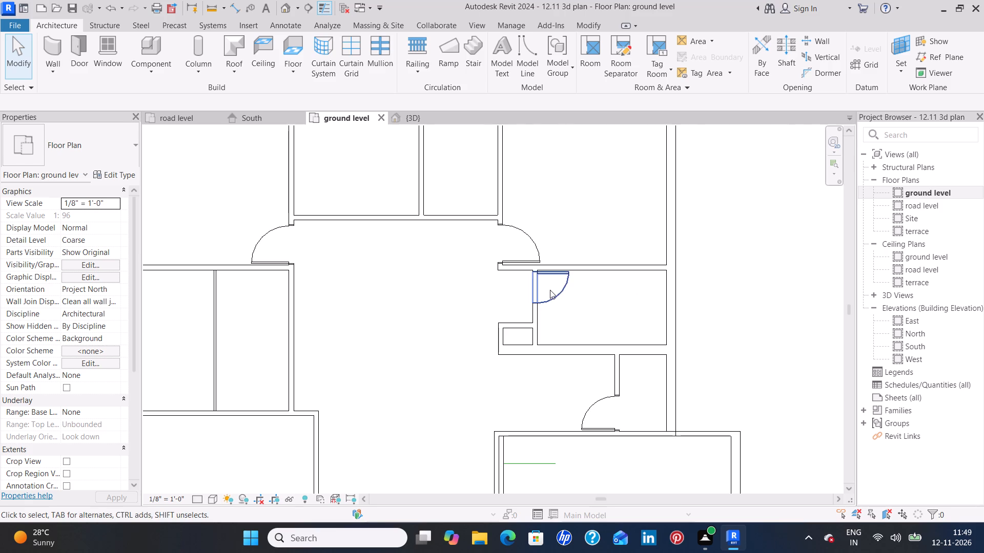
{"action": "scroll", "coordinate": [550, 290], "scroll_direction": "up", "scroll_amount": 10}
{"action": "left_click", "coordinate": [547, 220]}
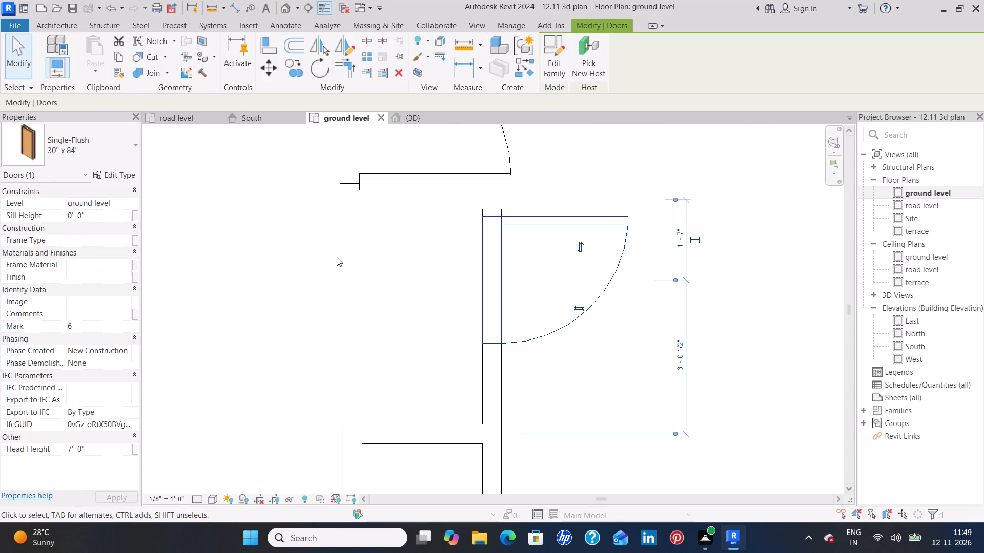
{"action": "key", "text": "Down"}
{"action": "left_click_drag", "start_coordinate": [334, 250], "coordinate": [334, 256]}
{"action": "scroll", "coordinate": [325, 262], "scroll_direction": "down", "scroll_amount": 1}
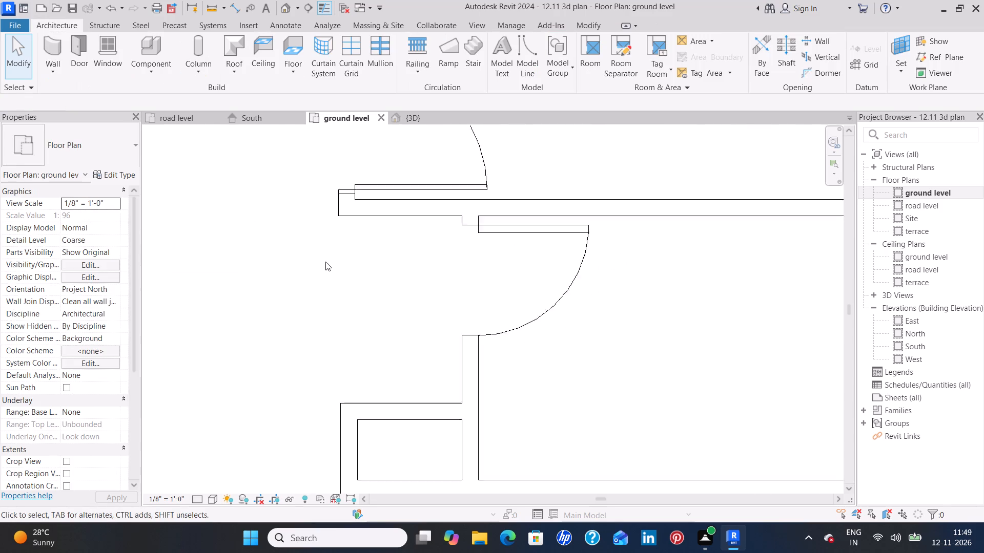
{"action": "scroll", "coordinate": [325, 262], "scroll_direction": "down", "scroll_amount": 11}
{"action": "middle_click_drag", "start_coordinate": [259, 337], "coordinate": [409, 246]}
{"action": "scroll", "coordinate": [412, 243], "scroll_direction": "down", "scroll_amount": 4}
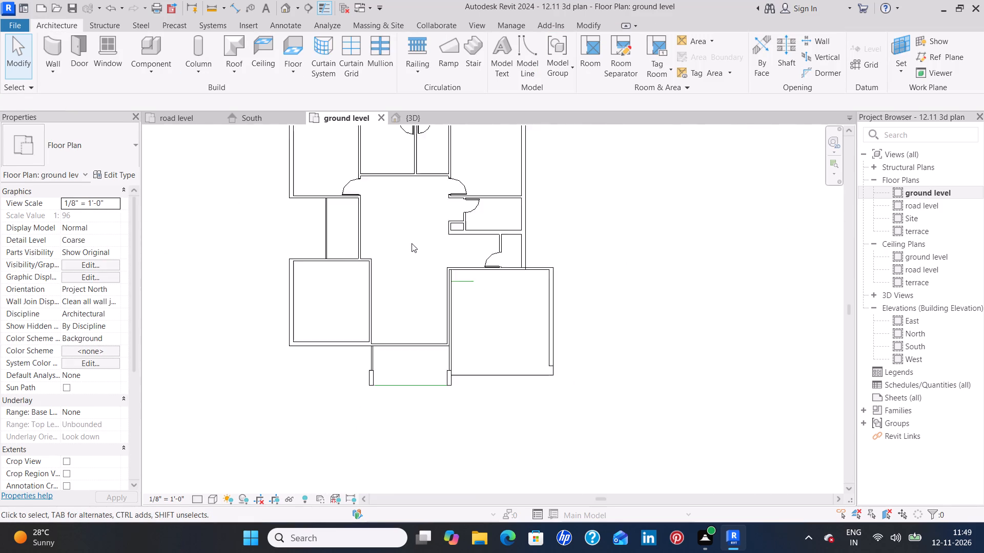
Examine the coloured reference plan around the dining area, bathroom 1, stairs and store room, comparing it with the drawn walls.
{"action": "scroll", "coordinate": [412, 243], "scroll_direction": "down", "scroll_amount": 4}
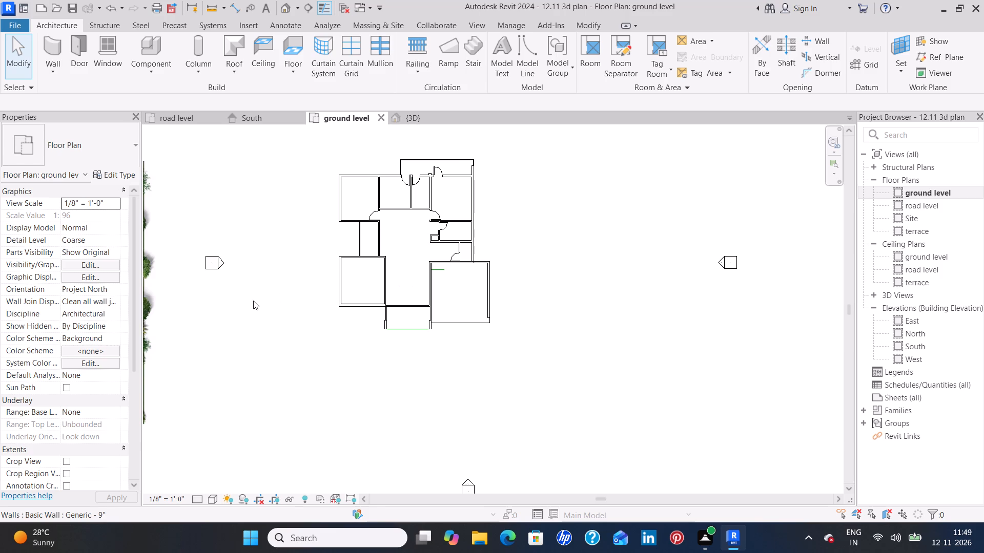
{"action": "middle_click_drag", "start_coordinate": [212, 321], "coordinate": [464, 300]}
{"action": "scroll", "coordinate": [311, 288], "scroll_direction": "down", "scroll_amount": 1}
{"action": "scroll", "coordinate": [294, 283], "scroll_direction": "up", "scroll_amount": 3}
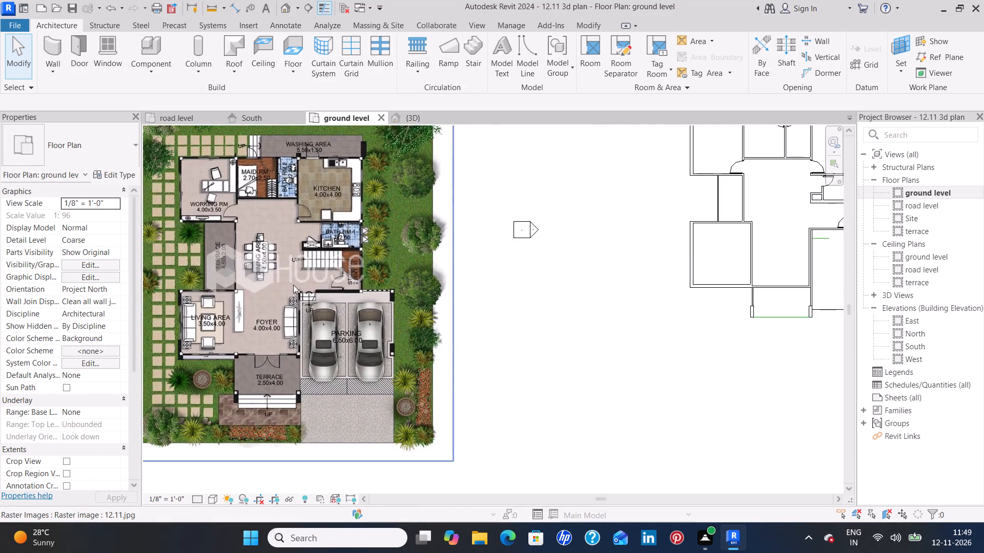
{"action": "scroll", "coordinate": [293, 285], "scroll_direction": "up", "scroll_amount": 5}
{"action": "middle_click_drag", "start_coordinate": [293, 285], "coordinate": [334, 264]}
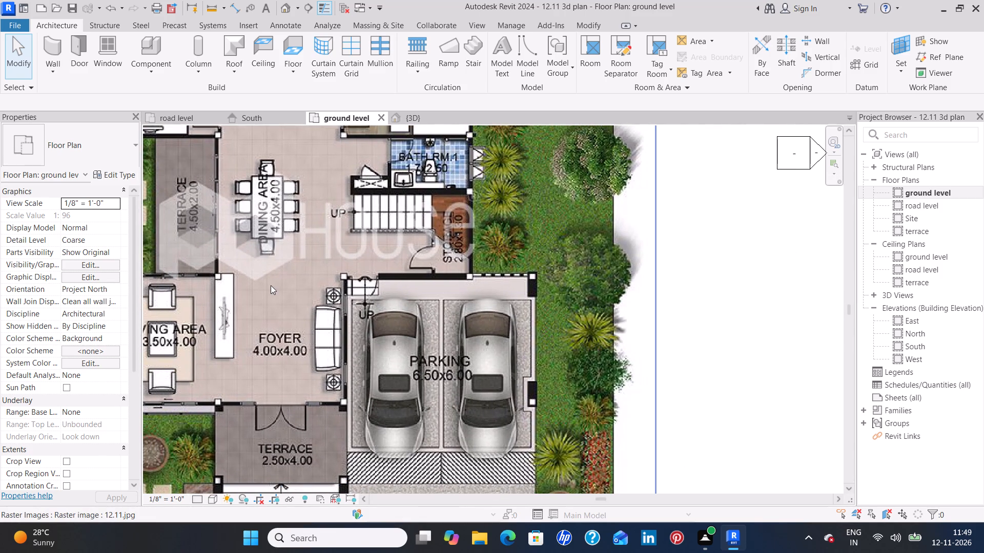
{"action": "scroll", "coordinate": [263, 288], "scroll_direction": "down", "scroll_amount": 2}
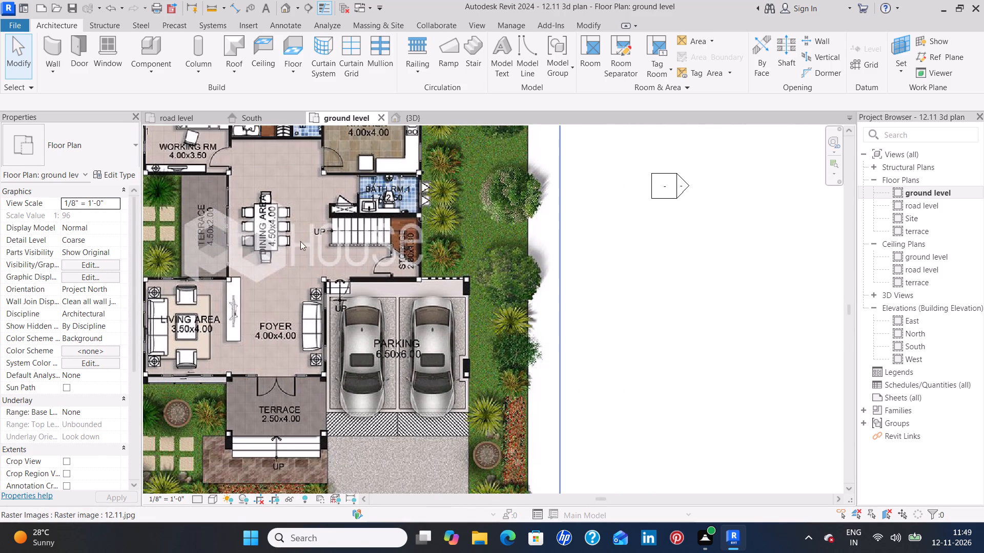
{"action": "middle_click_drag", "start_coordinate": [288, 193], "coordinate": [285, 269]}
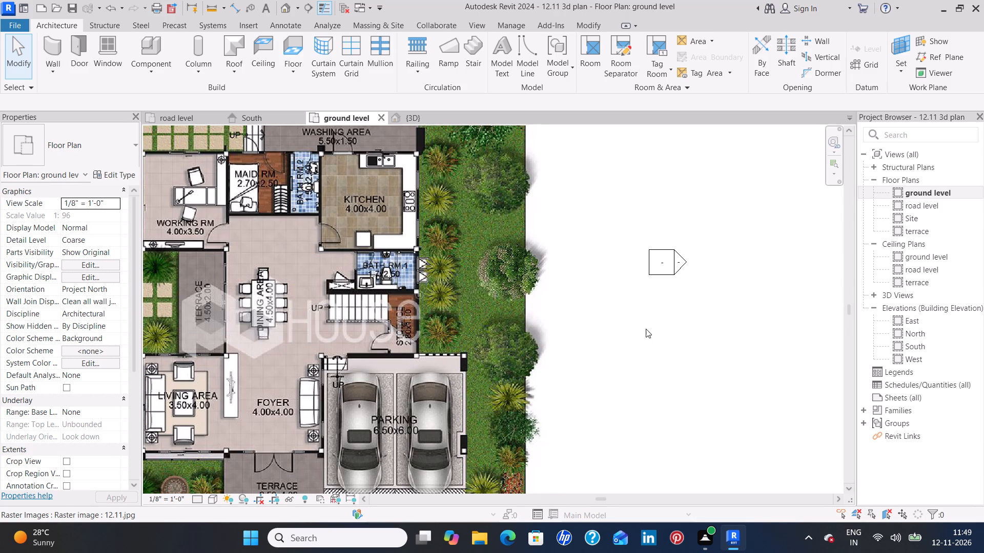
{"action": "middle_click_drag", "start_coordinate": [641, 331], "coordinate": [573, 338]}
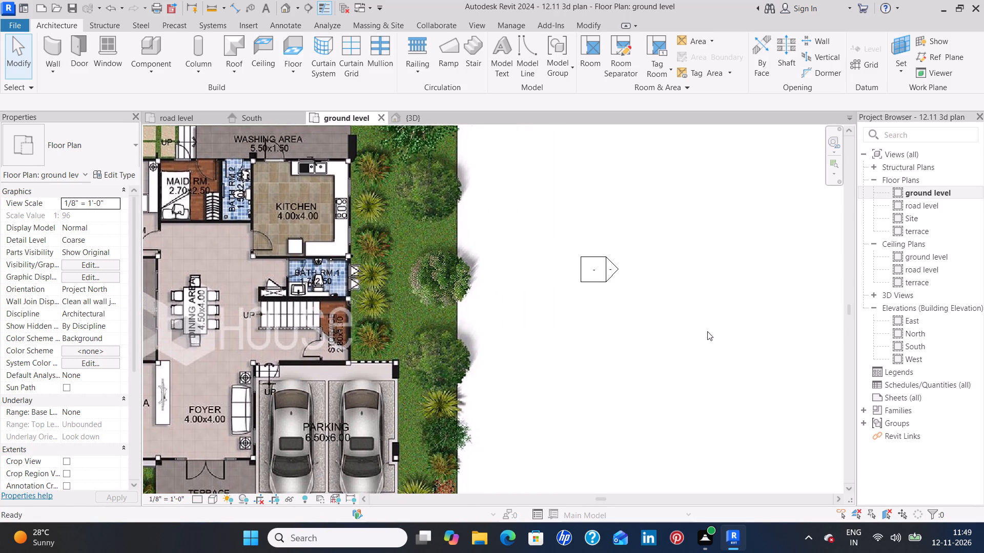
{"action": "middle_click_drag", "start_coordinate": [701, 334], "coordinate": [494, 381]}
{"action": "middle_click_drag", "start_coordinate": [798, 244], "coordinate": [575, 262]}
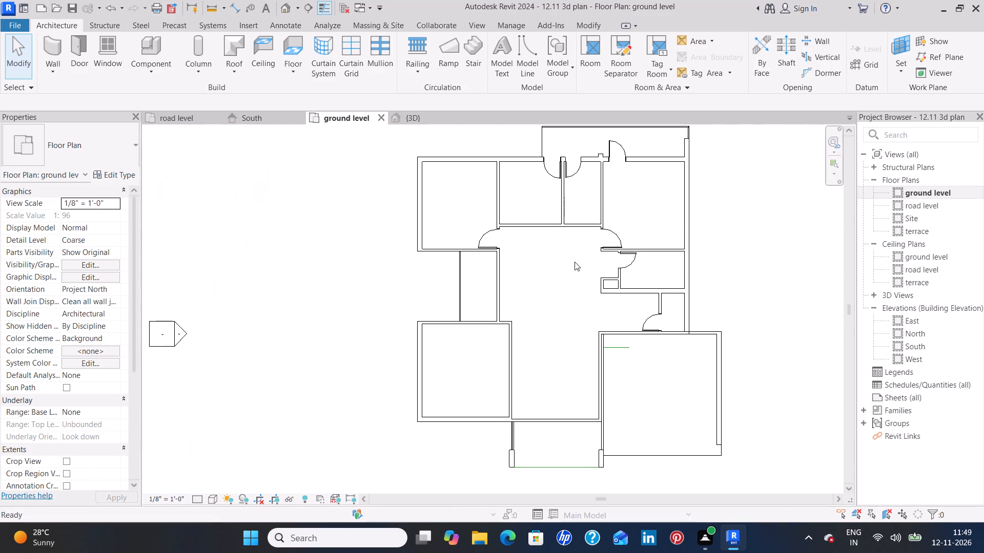
Move the small closet's 4.5" front wall beside bathroom 1 toward the kitchen, to 2'-8 1/4" from the stair-side wall.
{"action": "scroll", "coordinate": [610, 286], "scroll_direction": "up", "scroll_amount": 12}
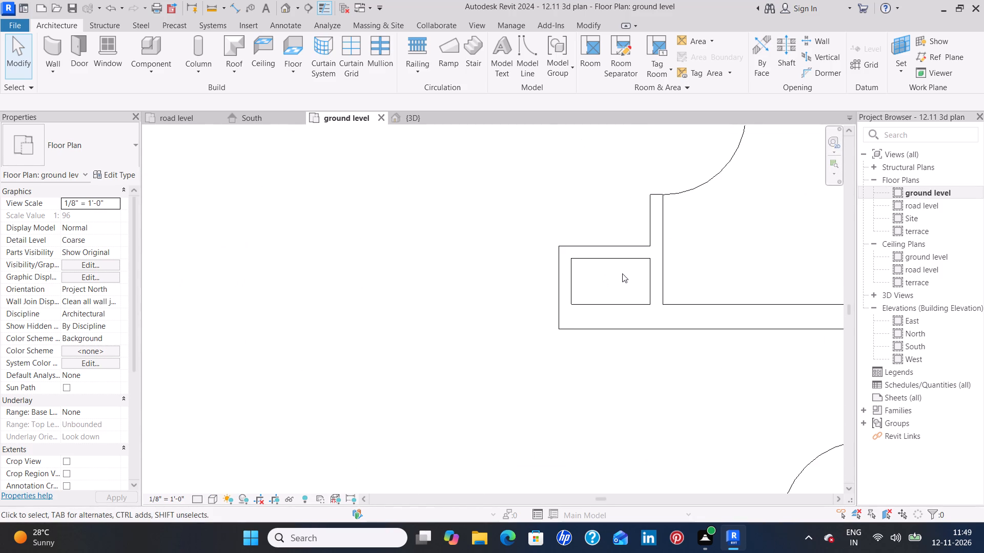
{"action": "middle_click_drag", "start_coordinate": [622, 273], "coordinate": [528, 305]}
{"action": "left_click", "coordinate": [527, 290]}
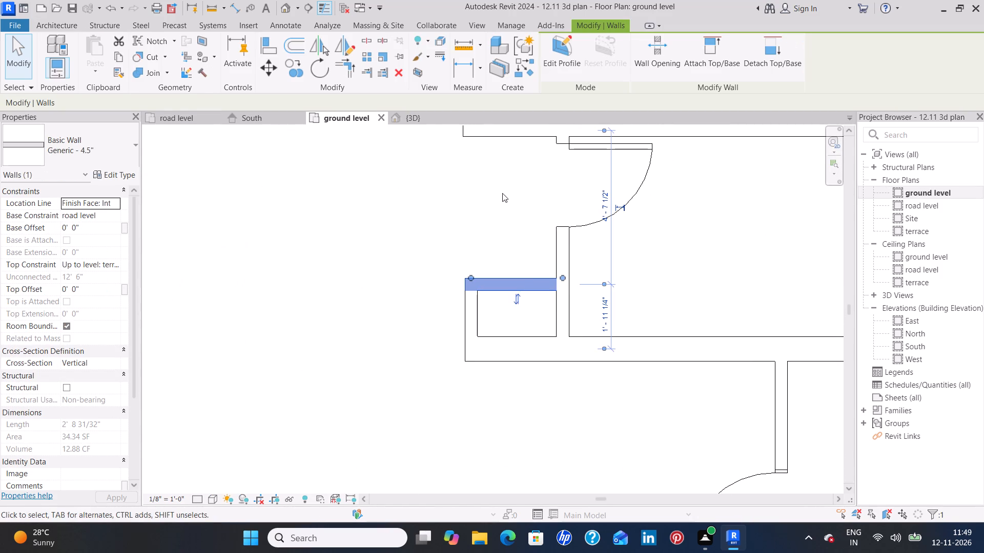
{"action": "key", "text": "Up"}
{"action": "key", "text": "Up"}
{"action": "key", "text": "Up"}
{"action": "key", "text": "Up"}
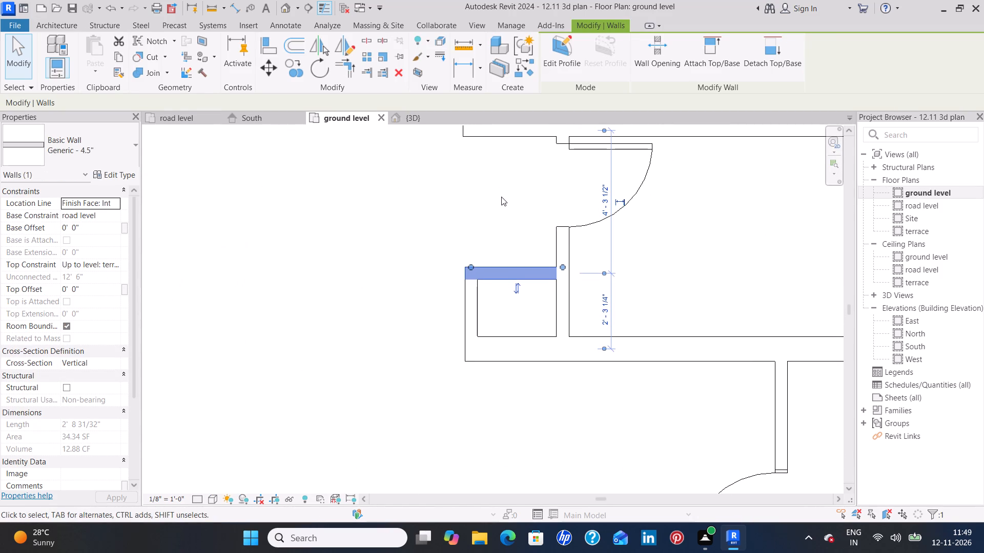
{"action": "key", "text": "Up"}
{"action": "key", "text": "Up"}
{"action": "key", "text": "Up"}
{"action": "key", "text": "Up"}
{"action": "key", "text": "Up"}
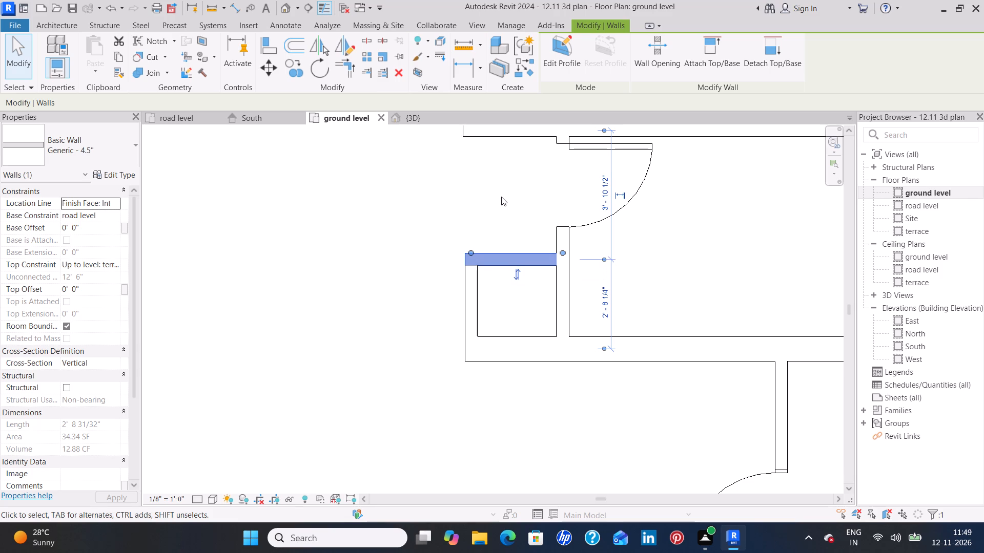
{"action": "left_click", "coordinate": [502, 197]}
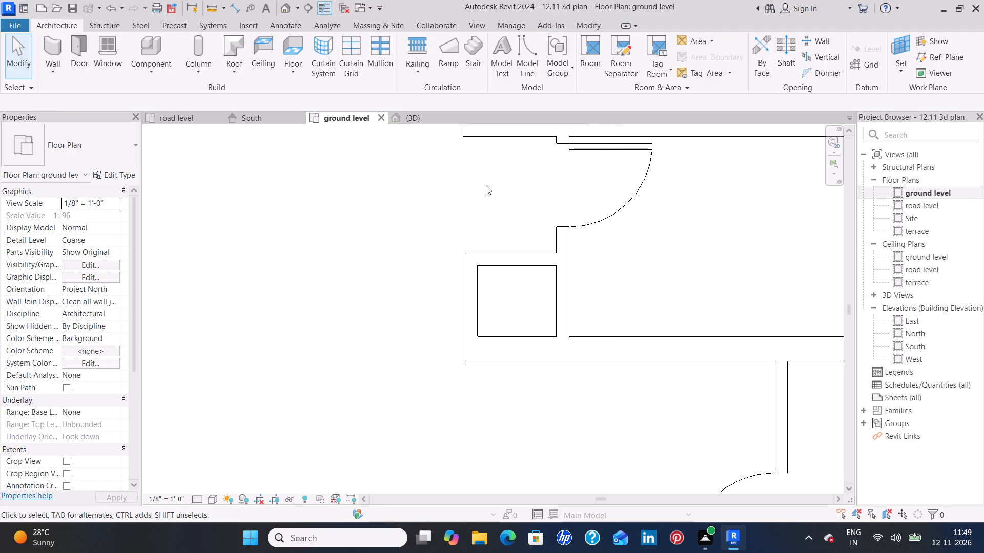
Choose the Single-Flush 30" x 80" door type for placement and set its height to 6' and width to 2'.
{"action": "left_click", "coordinate": [74, 45]}
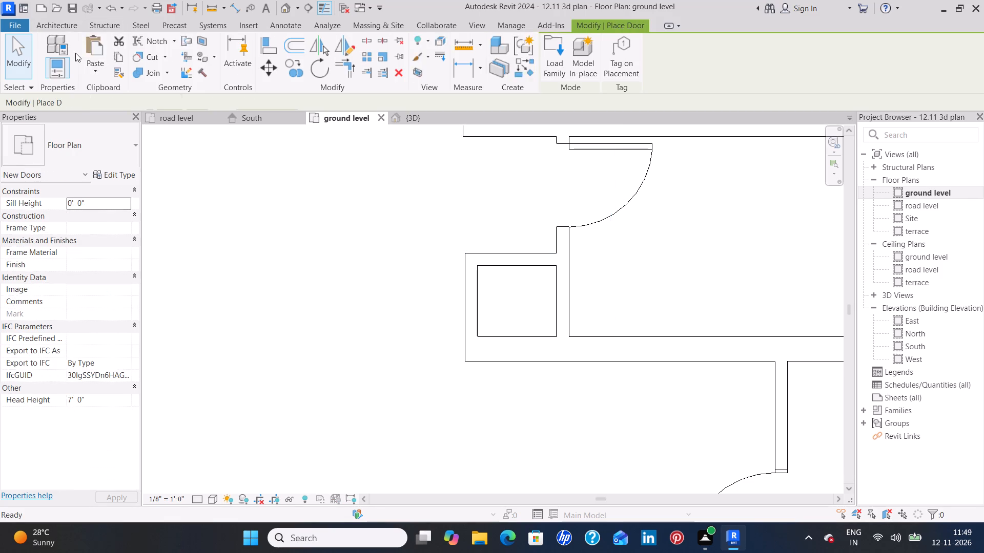
{"action": "left_click", "coordinate": [106, 151]}
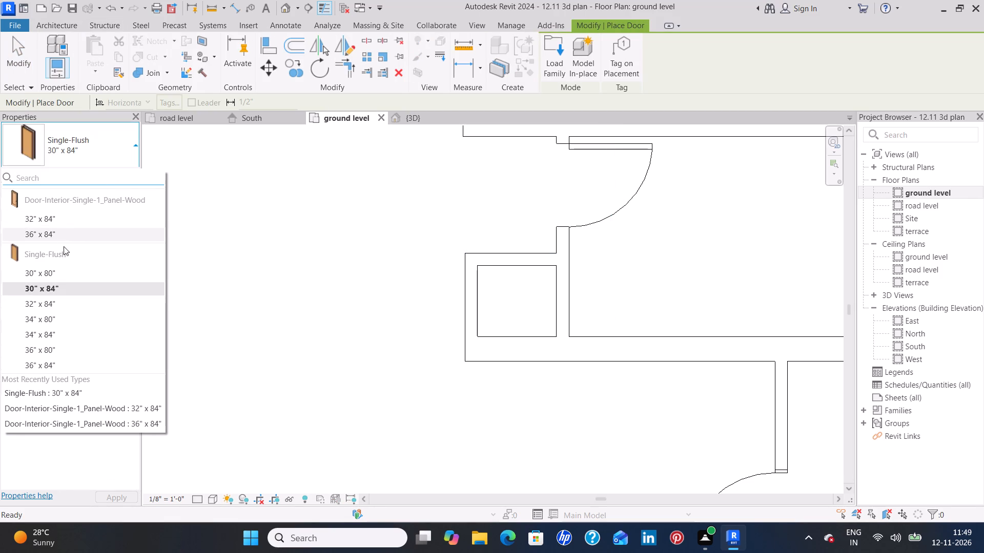
{"action": "left_click", "coordinate": [61, 275]}
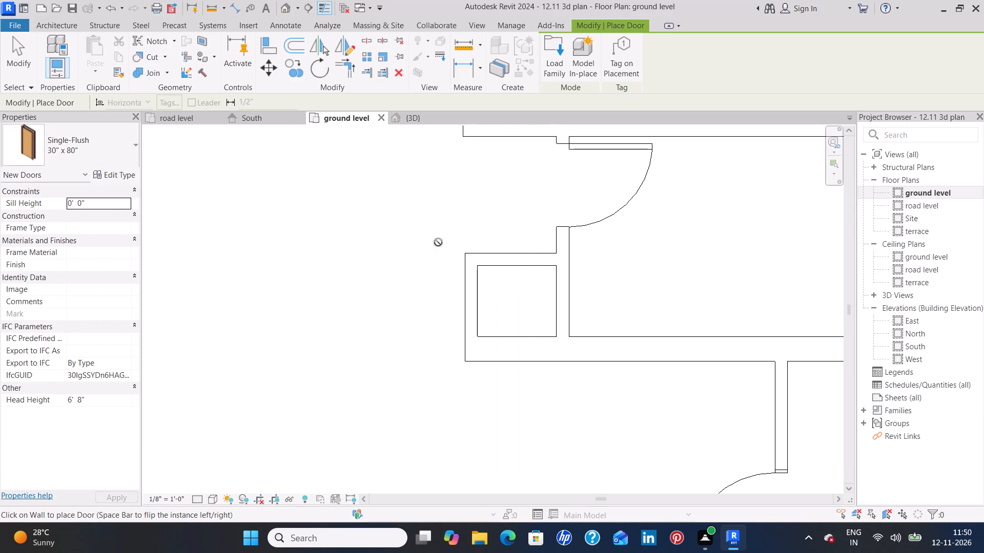
{"action": "left_click", "coordinate": [98, 148]}
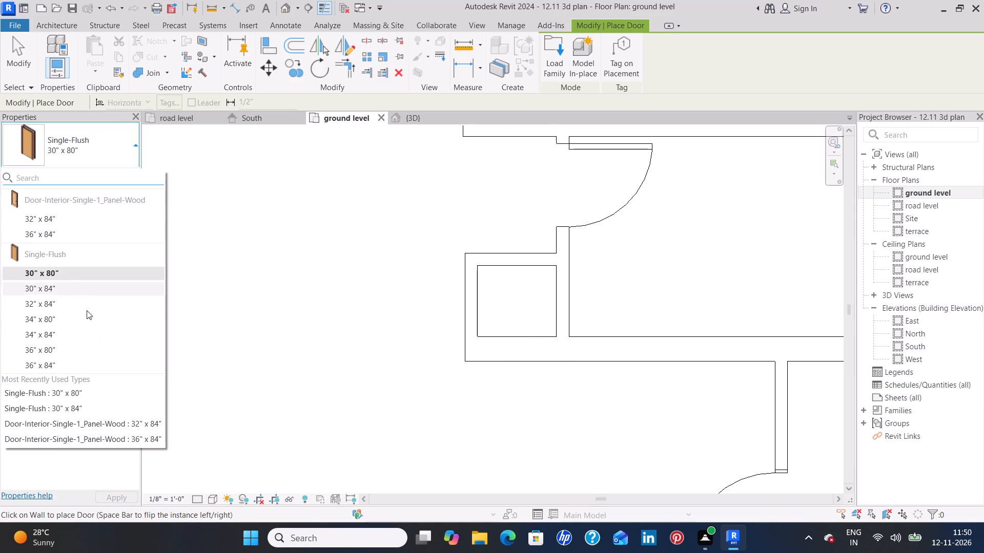
{"action": "left_click", "coordinate": [106, 155]}
{"action": "left_click", "coordinate": [118, 174]}
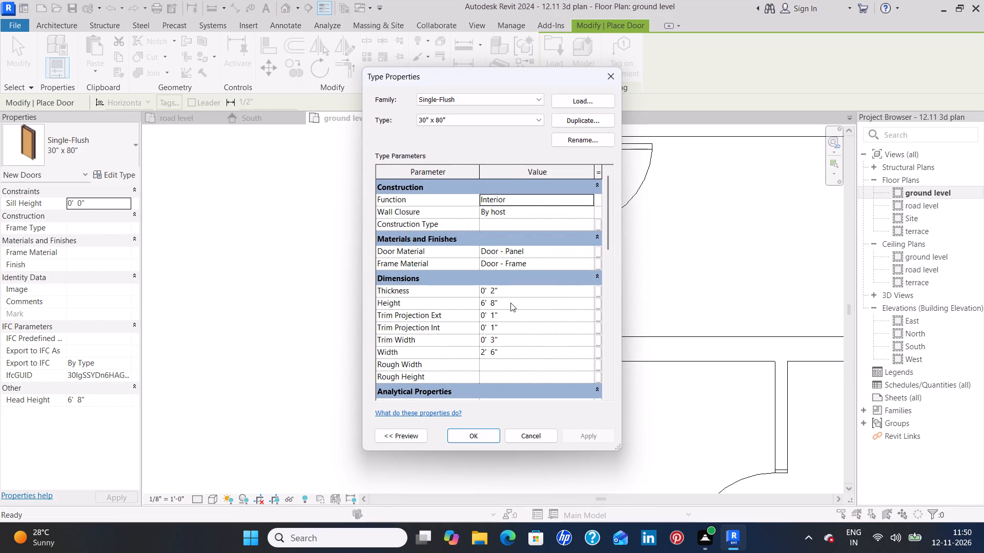
{"action": "left_click", "coordinate": [510, 303]}
{"action": "key", "text": "BackSpace"}
{"action": "type", "text": "6'"}
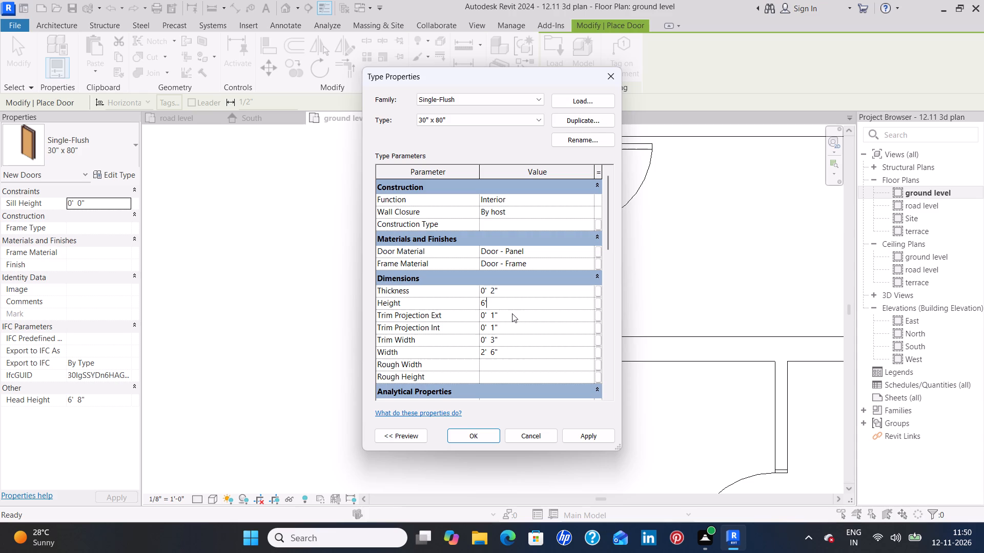
{"action": "key", "text": "Return"}
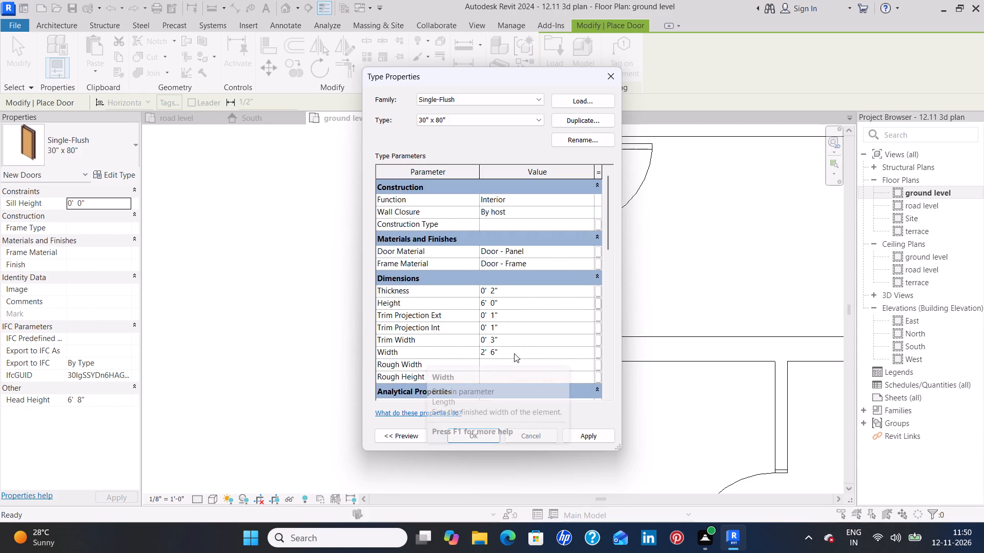
{"action": "left_click", "coordinate": [514, 353]}
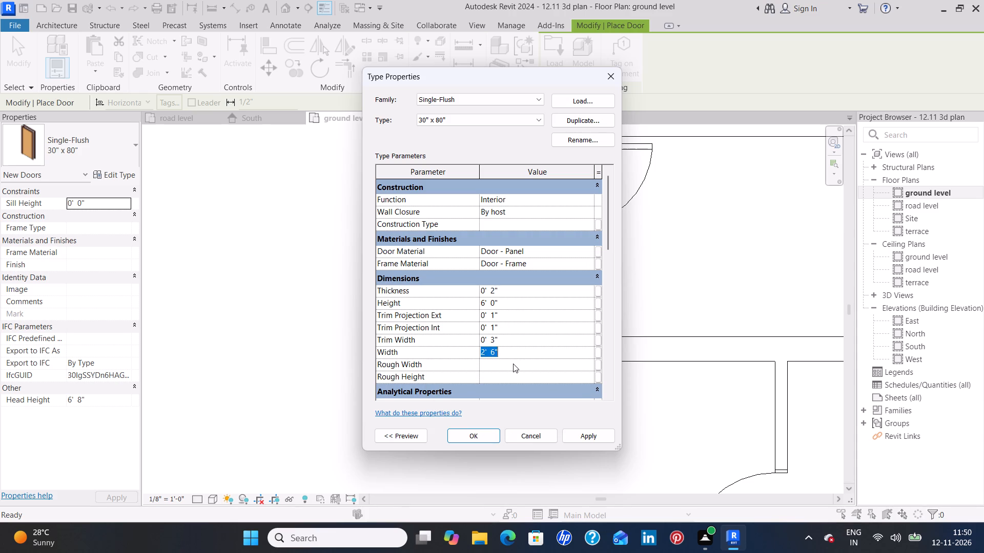
{"action": "key", "text": "BackSpace"}
{"action": "type", "text": "2'"}
{"action": "key", "text": "Return"}
{"action": "left_click", "coordinate": [603, 436]}
{"action": "left_click", "coordinate": [476, 436]}
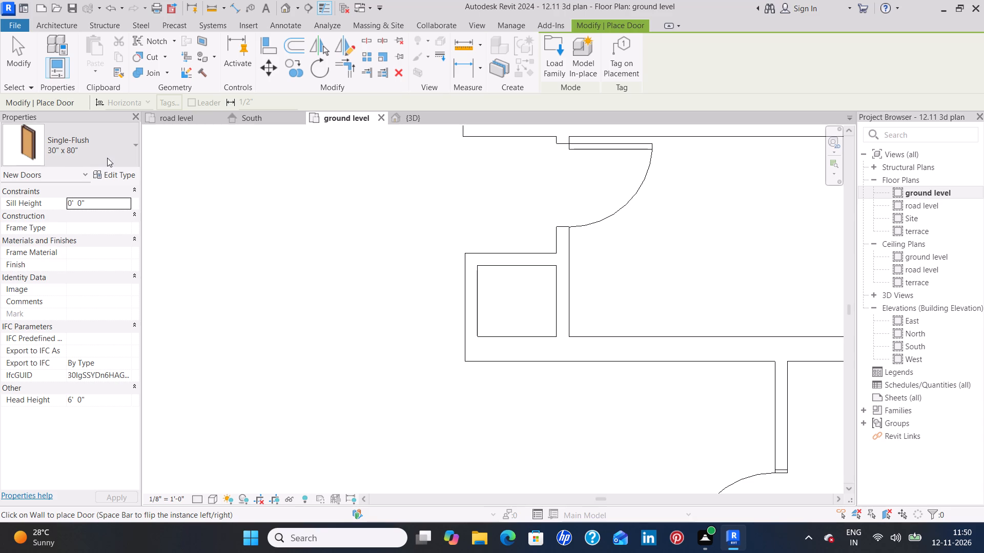
Set the Single-Flush 30" x 80" door type's width to 1'-6".
{"action": "left_click", "coordinate": [125, 176]}
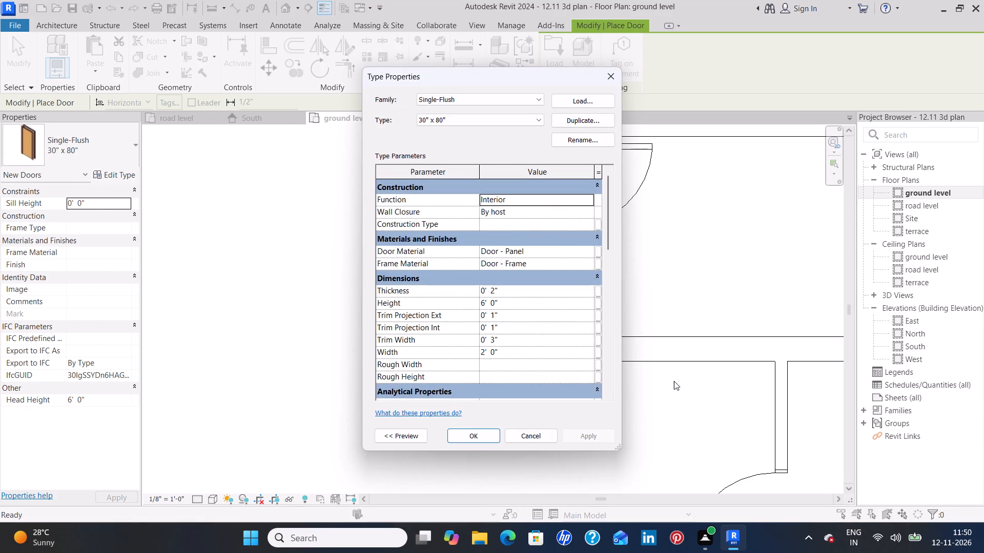
{"action": "left_click", "coordinate": [526, 358]}
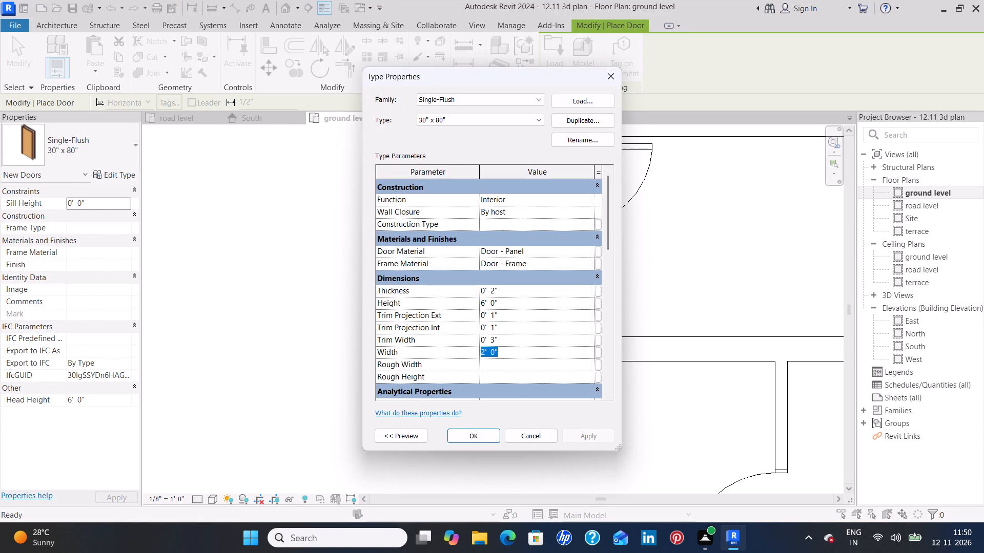
{"action": "key", "text": "BackSpace"}
{"action": "key", "text": "1"}
{"action": "type", "text": "'6"}
{"action": "key", "text": "shift+quotedbl"}
{"action": "key", "text": "Return"}
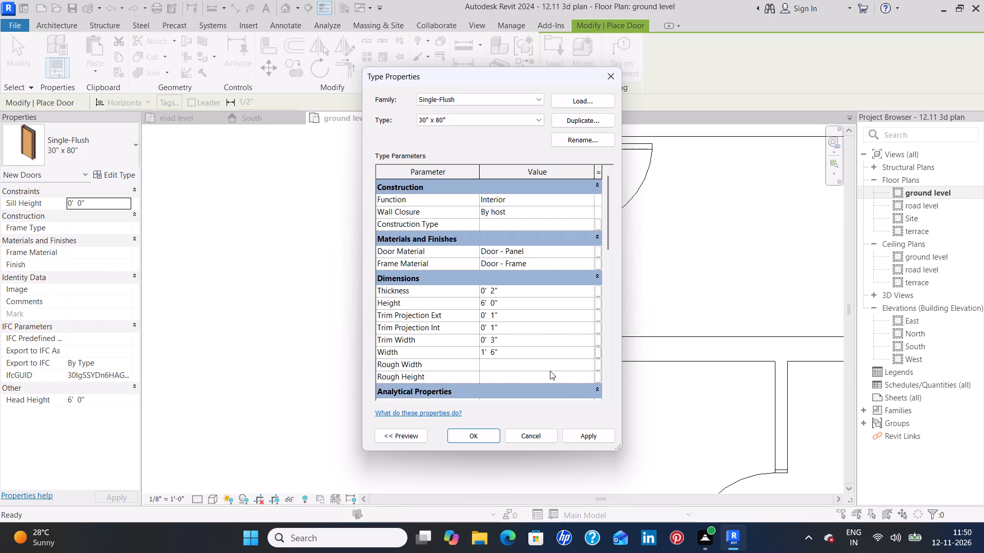
{"action": "left_click", "coordinate": [594, 436]}
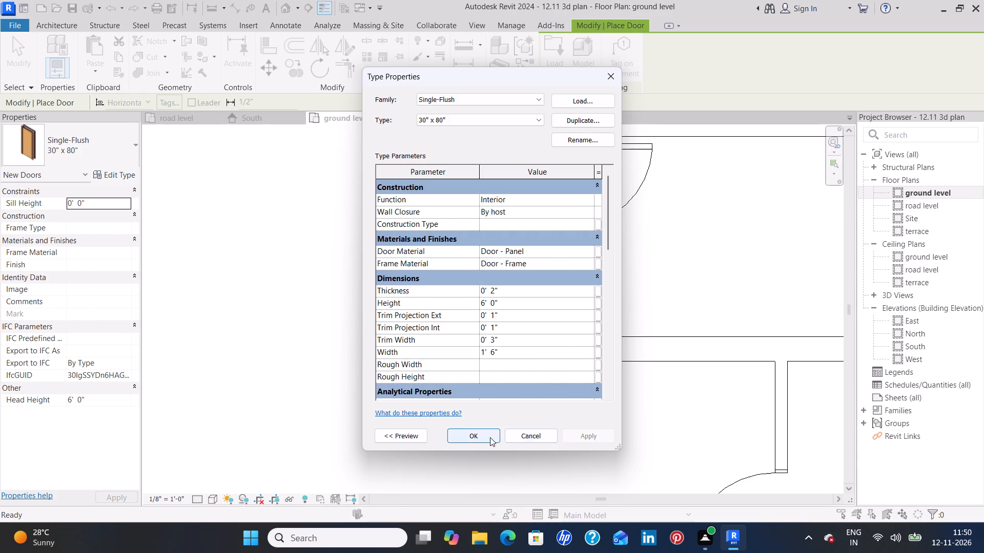
{"action": "left_click", "coordinate": [490, 437]}
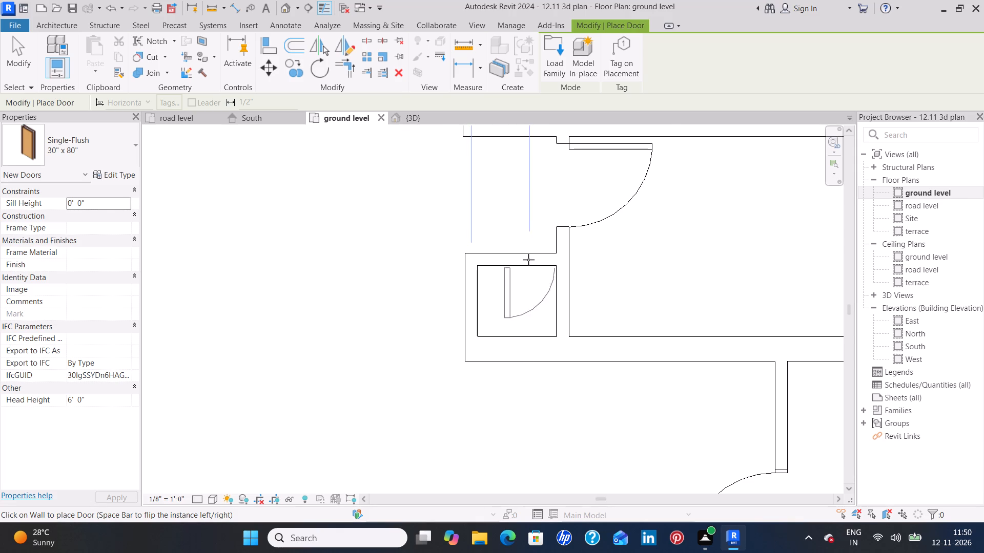
Place the Single-Flush door in the closet's front wall, centred about 1'-1" from bathroom 1's wall, swinging outward and hinged on the bathroom side.
{"action": "scroll", "coordinate": [523, 261], "scroll_direction": "up", "scroll_amount": 8}
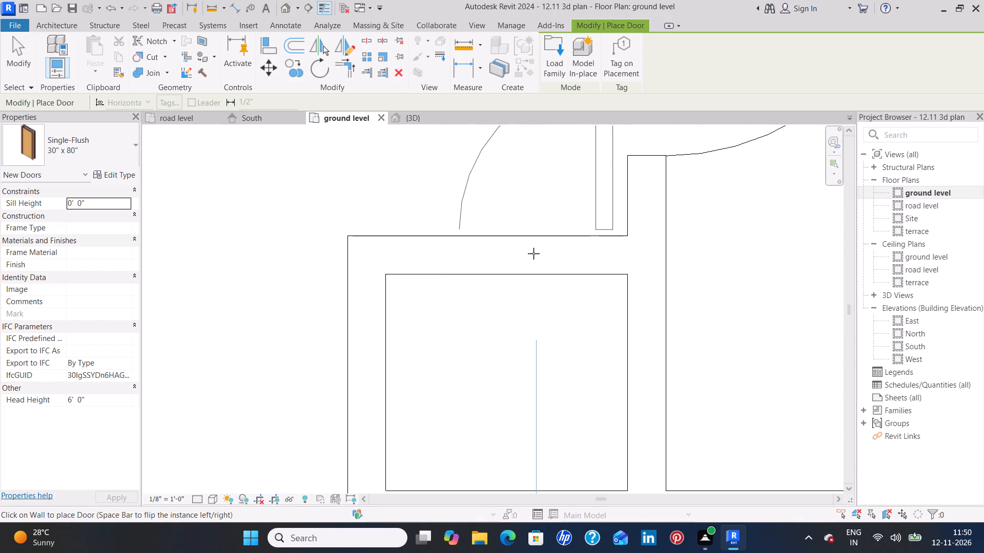
{"action": "left_click", "coordinate": [534, 253]}
{"action": "scroll", "coordinate": [495, 315], "scroll_direction": "down", "scroll_amount": 10}
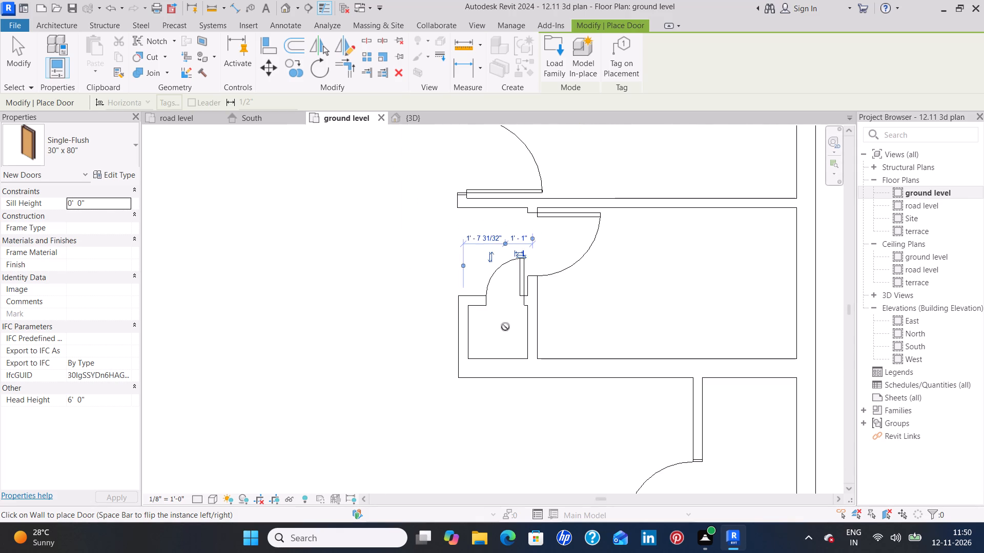
{"action": "scroll", "coordinate": [505, 327], "scroll_direction": "down", "scroll_amount": 4}
{"action": "middle_click_drag", "start_coordinate": [539, 403], "coordinate": [490, 249]}
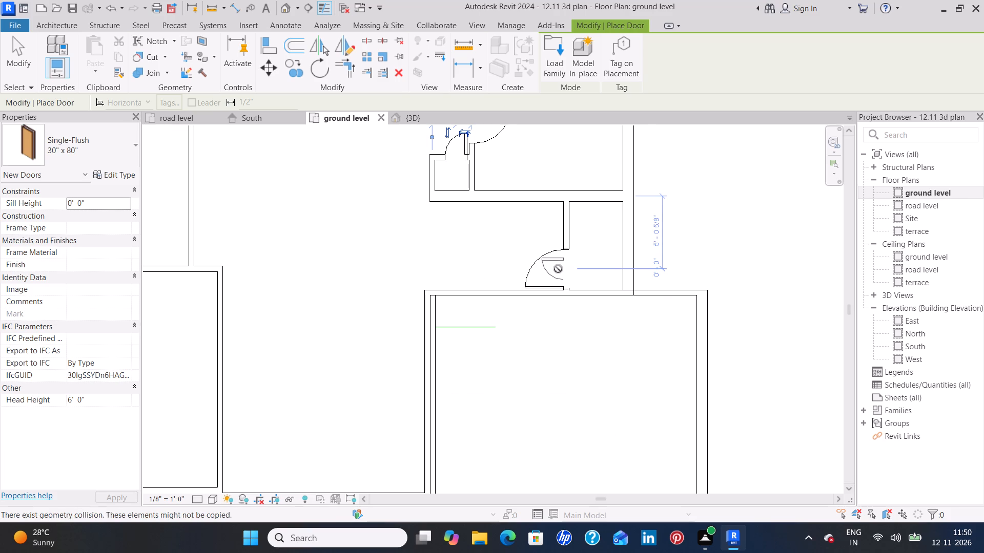
{"action": "key", "text": "Escape"}
{"action": "key", "text": "Escape"}
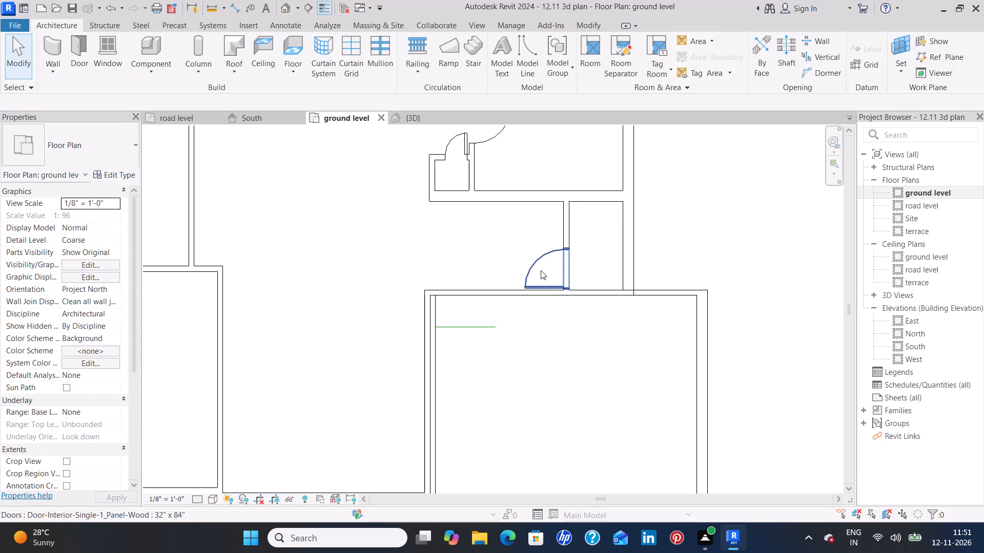
Delete the 32" x 84" panel-wood door from the store room partition beside the parking wall.
{"action": "left_click", "coordinate": [535, 267]}
{"action": "key", "text": "Delete"}
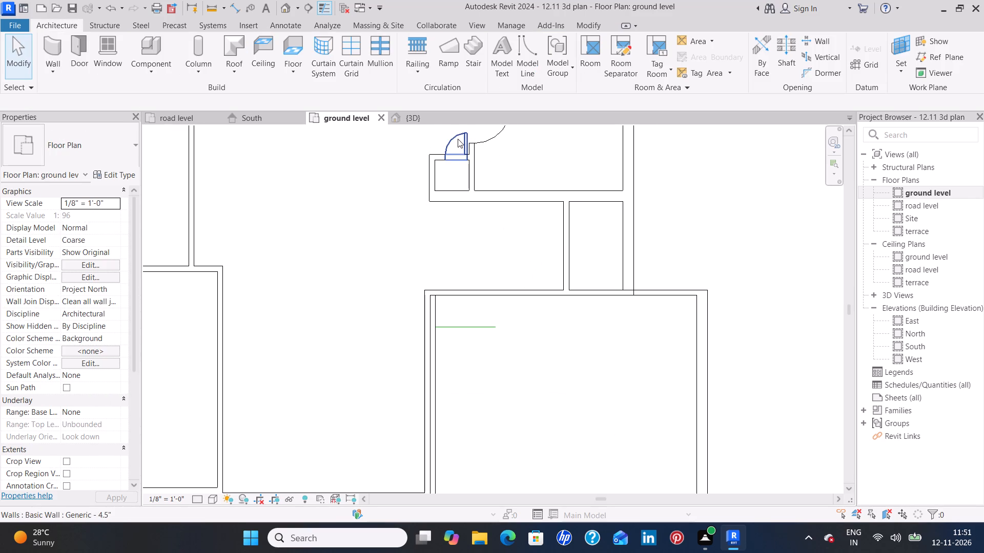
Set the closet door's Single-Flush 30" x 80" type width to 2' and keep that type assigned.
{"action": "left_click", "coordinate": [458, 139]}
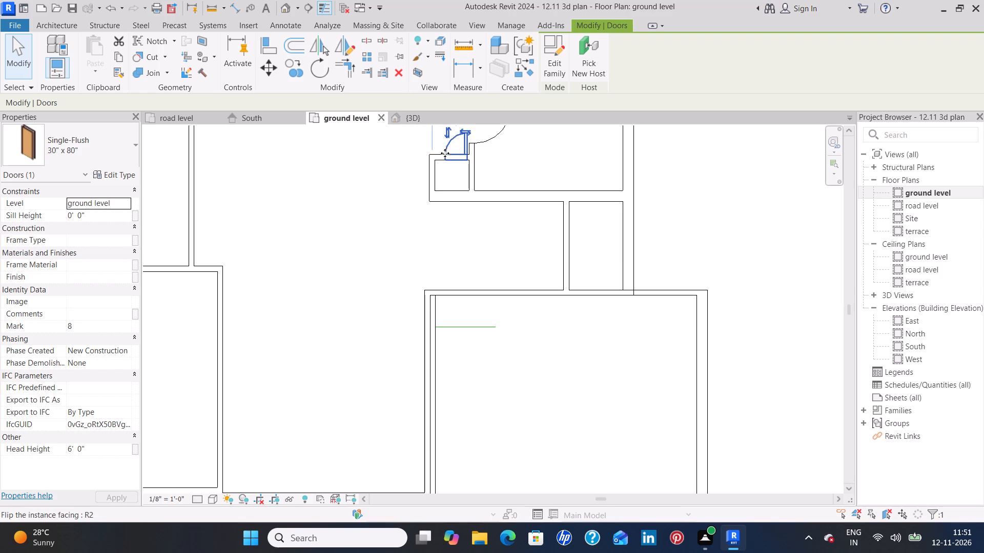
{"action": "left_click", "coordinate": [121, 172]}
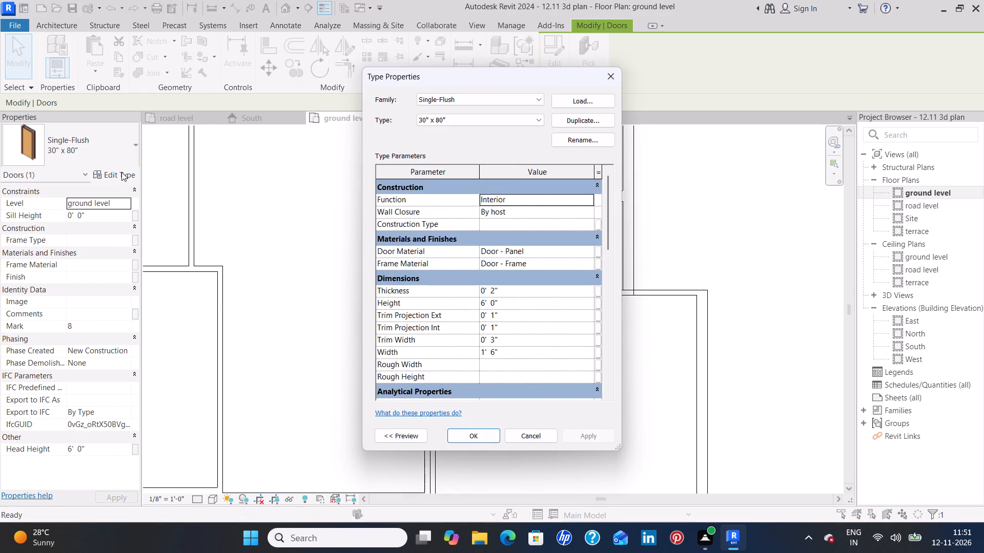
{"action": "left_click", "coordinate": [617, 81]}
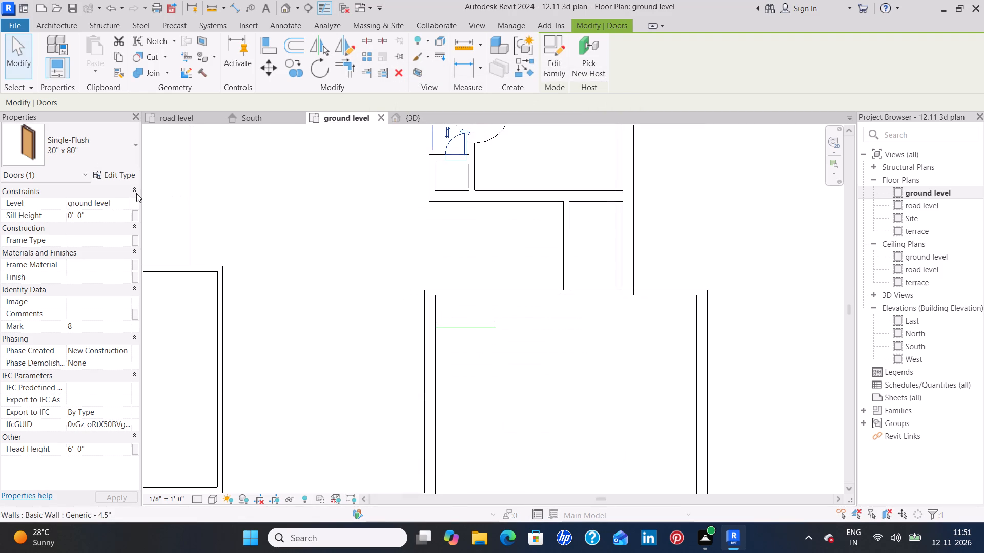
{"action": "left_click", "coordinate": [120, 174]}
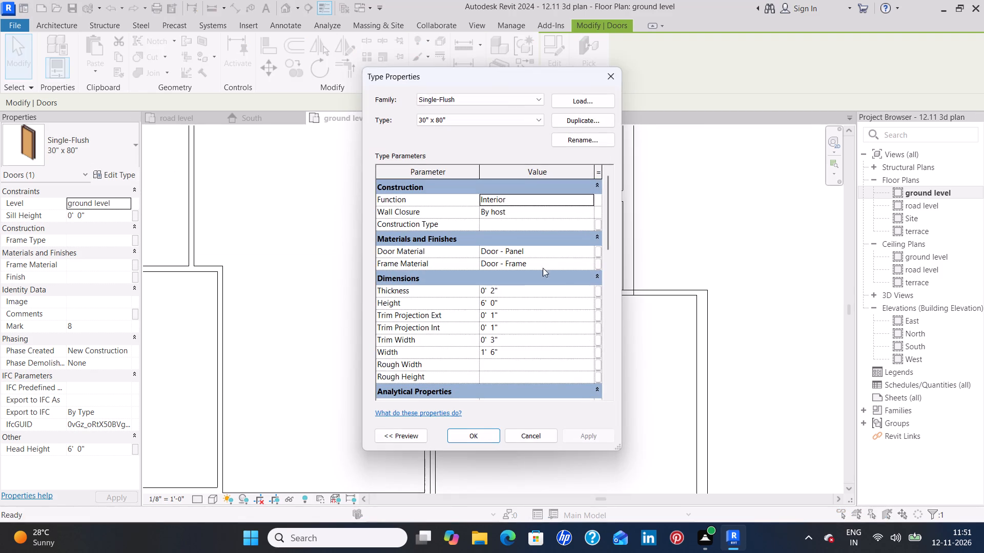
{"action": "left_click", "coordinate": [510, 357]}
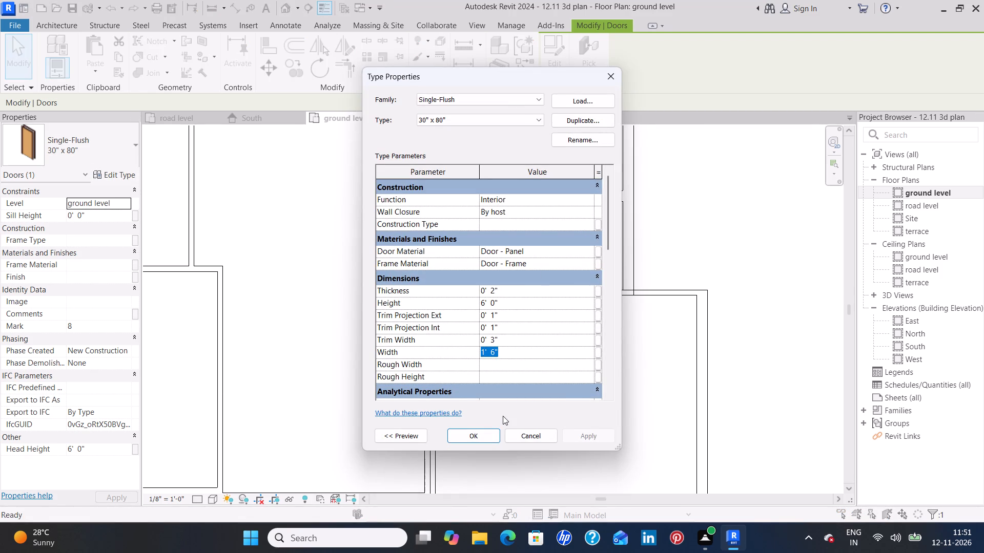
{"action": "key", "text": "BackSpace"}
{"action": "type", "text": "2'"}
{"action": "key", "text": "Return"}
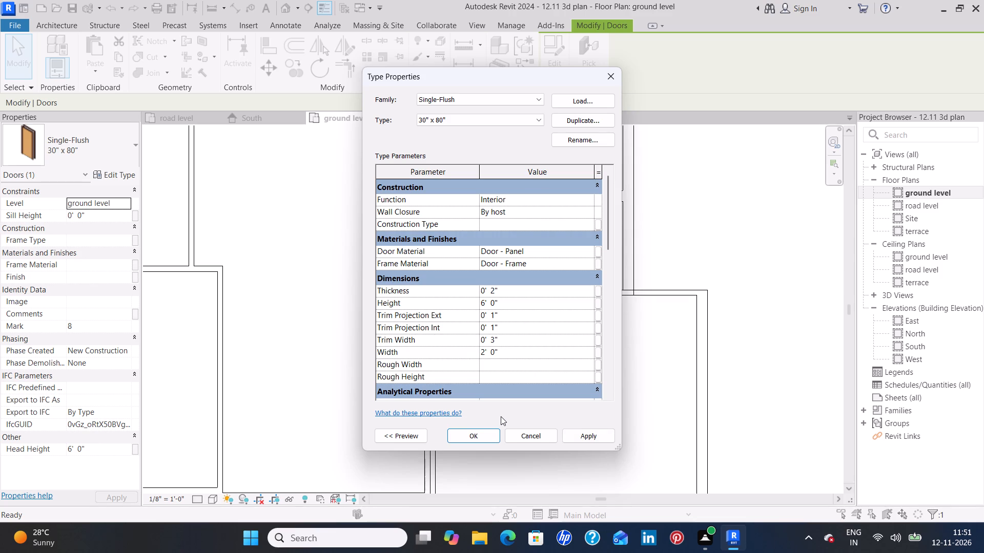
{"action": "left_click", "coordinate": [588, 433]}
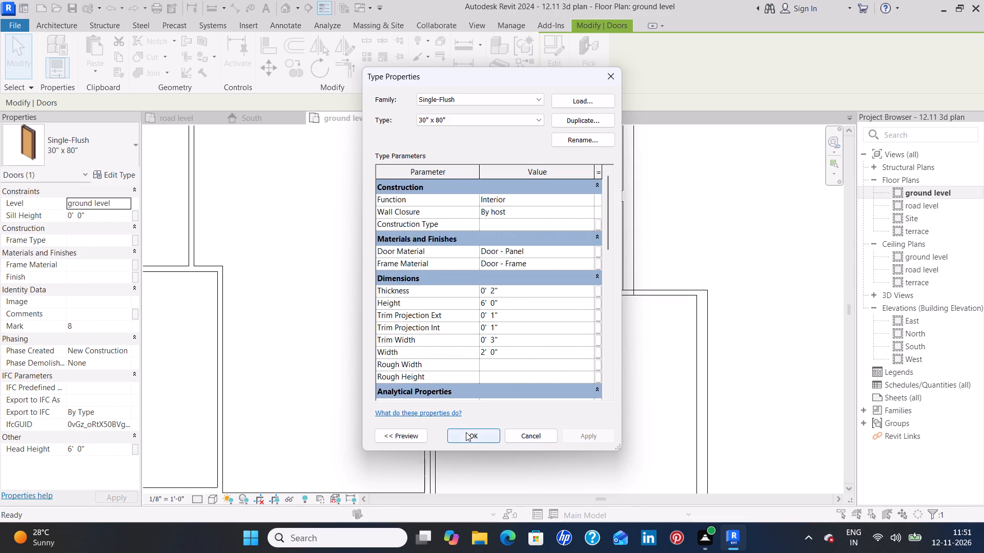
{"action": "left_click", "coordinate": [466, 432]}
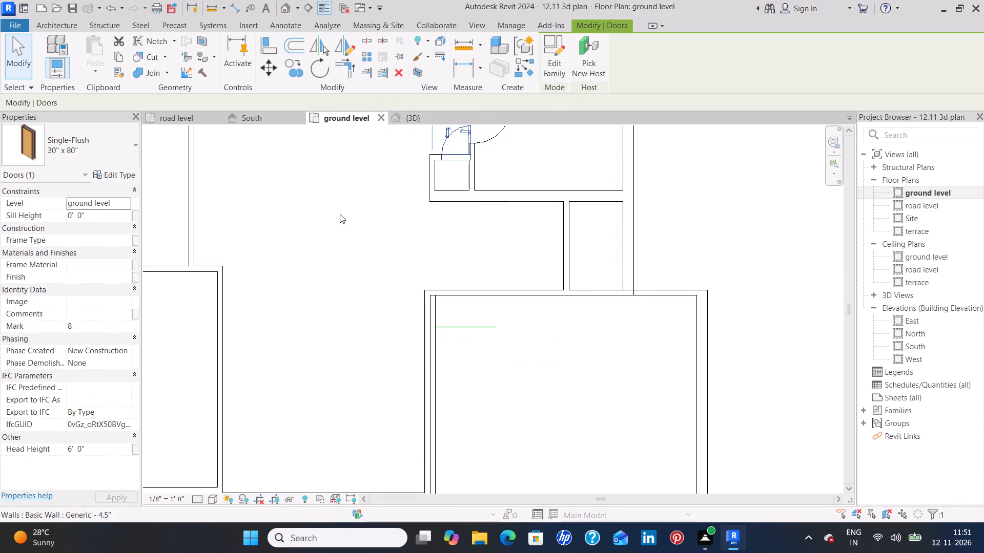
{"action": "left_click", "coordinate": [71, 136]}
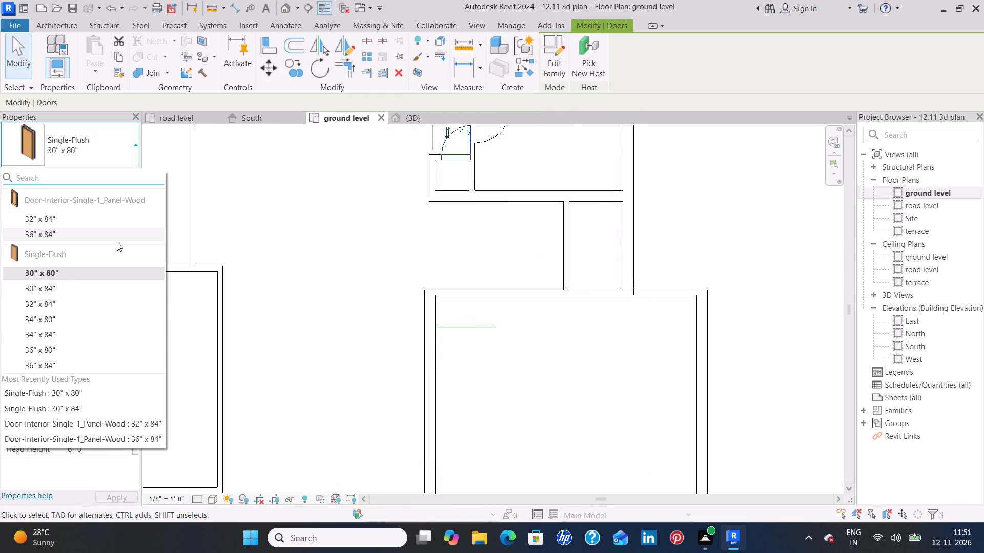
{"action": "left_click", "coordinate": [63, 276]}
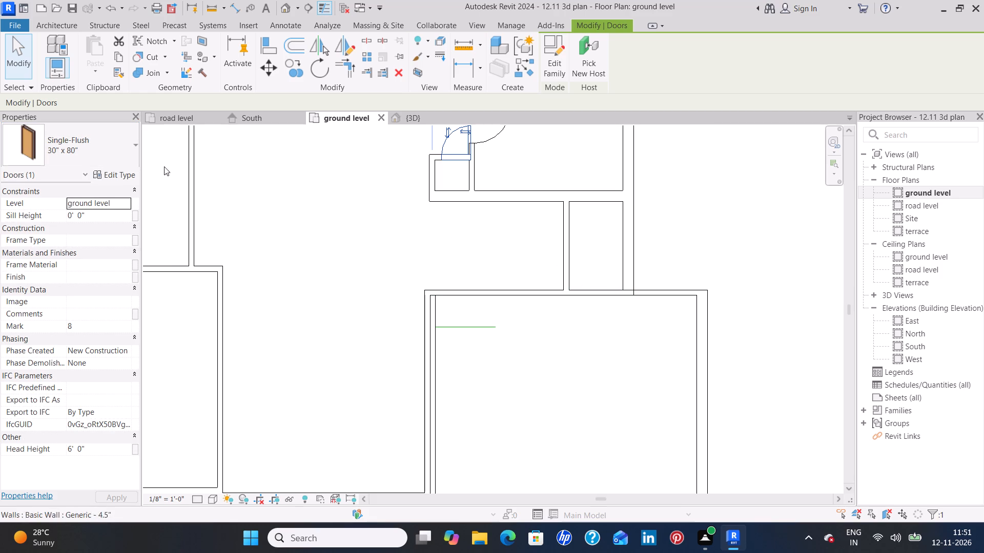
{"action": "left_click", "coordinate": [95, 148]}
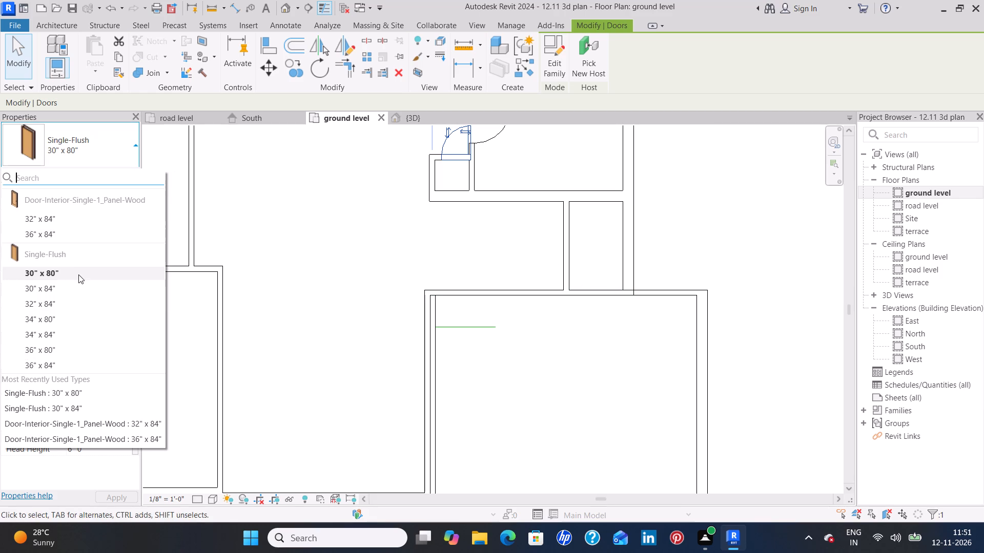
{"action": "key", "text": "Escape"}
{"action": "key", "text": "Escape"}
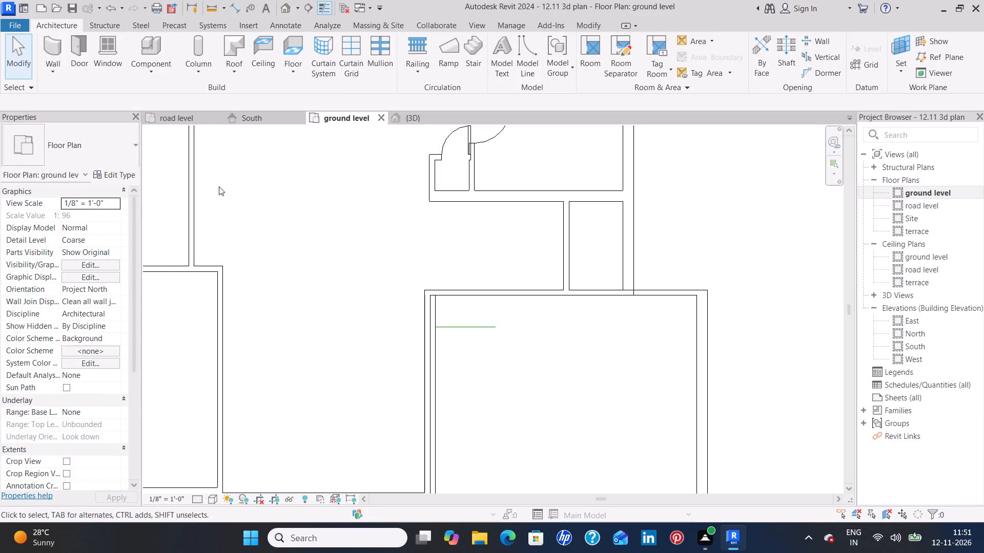
Place a Single-Flush 30" x 80" door in the store room partition, centred about 1'-6" from the parking wall, hinged on that side and swinging outward.
{"action": "left_click", "coordinate": [78, 52]}
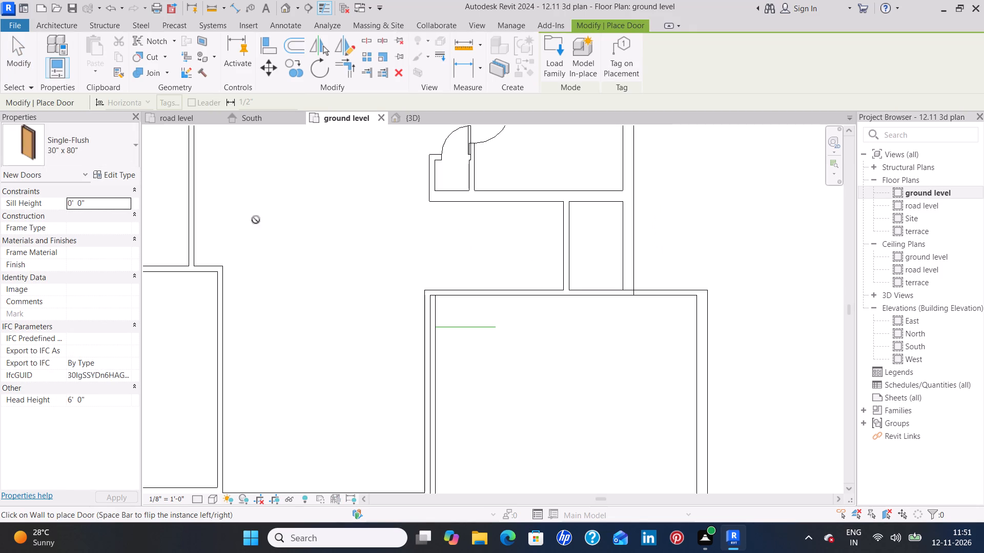
{"action": "left_click", "coordinate": [120, 173]}
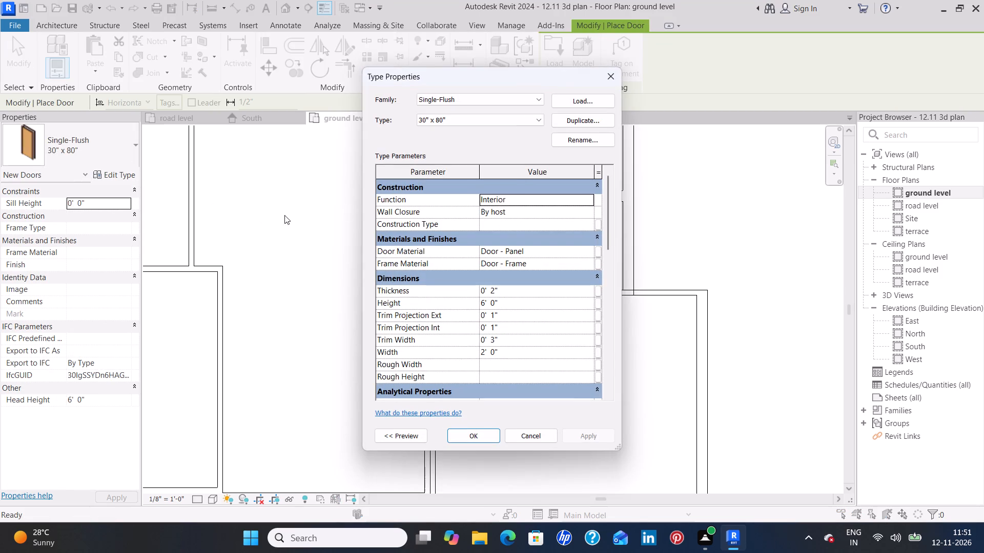
{"action": "left_click", "coordinate": [603, 79]}
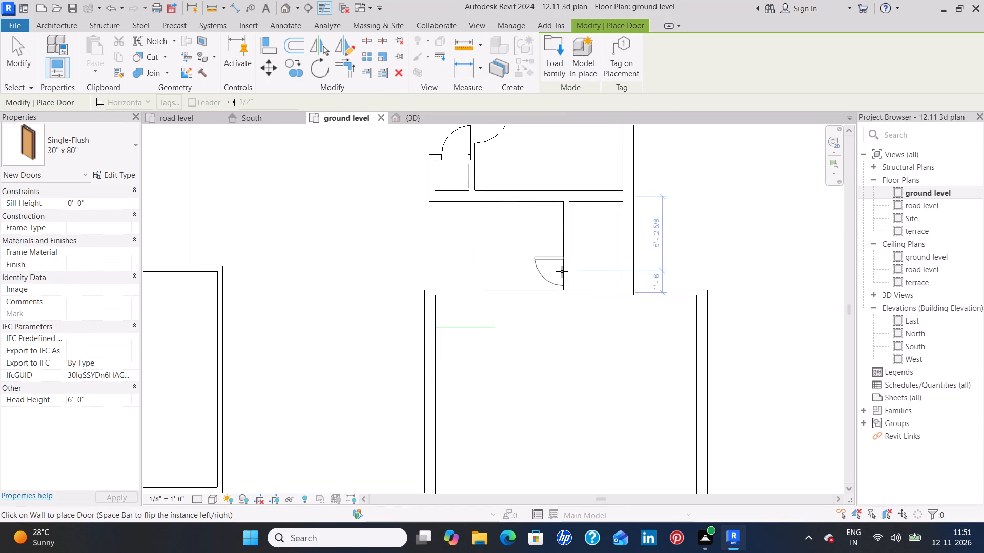
{"action": "key", "text": "space"}
{"action": "left_click", "coordinate": [562, 271]}
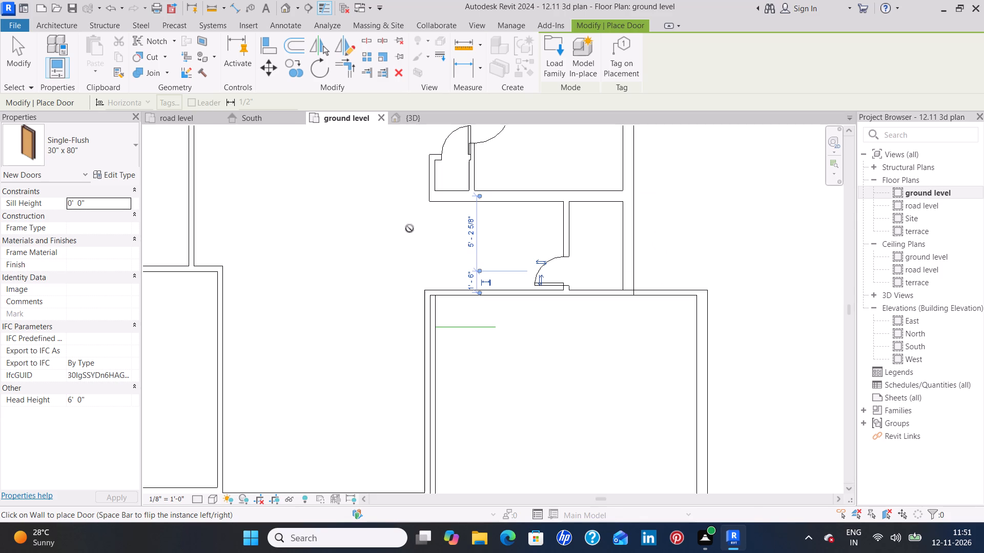
{"action": "key", "text": "Escape"}
{"action": "key", "text": "Escape"}
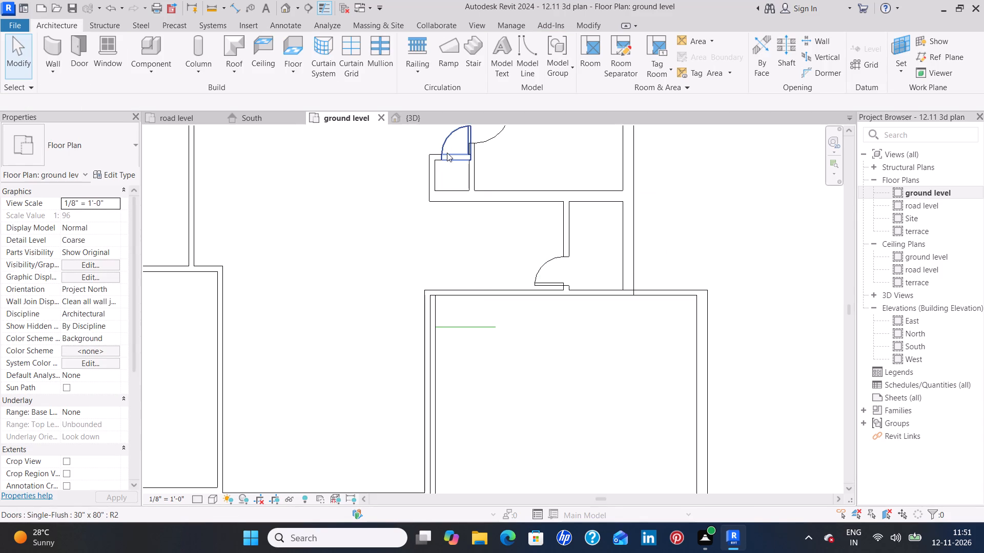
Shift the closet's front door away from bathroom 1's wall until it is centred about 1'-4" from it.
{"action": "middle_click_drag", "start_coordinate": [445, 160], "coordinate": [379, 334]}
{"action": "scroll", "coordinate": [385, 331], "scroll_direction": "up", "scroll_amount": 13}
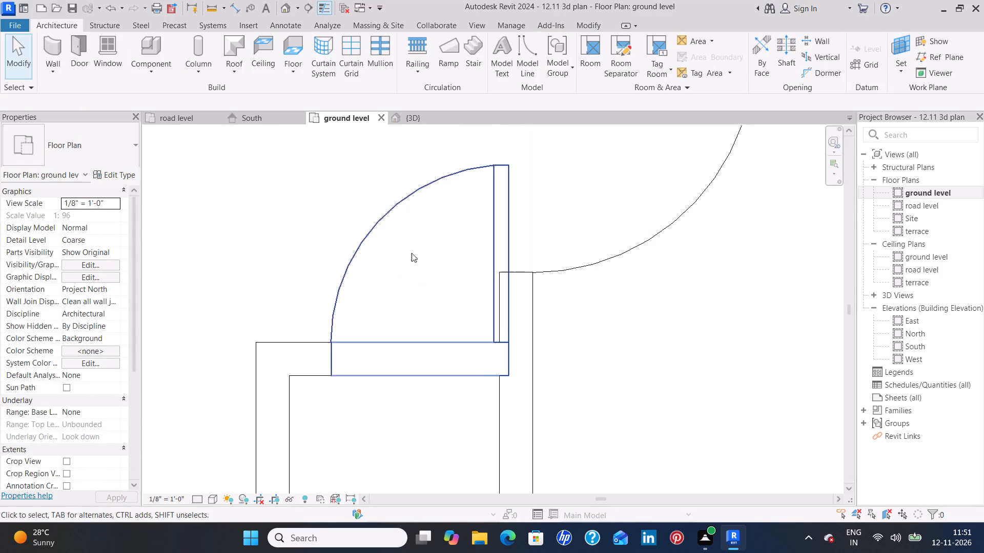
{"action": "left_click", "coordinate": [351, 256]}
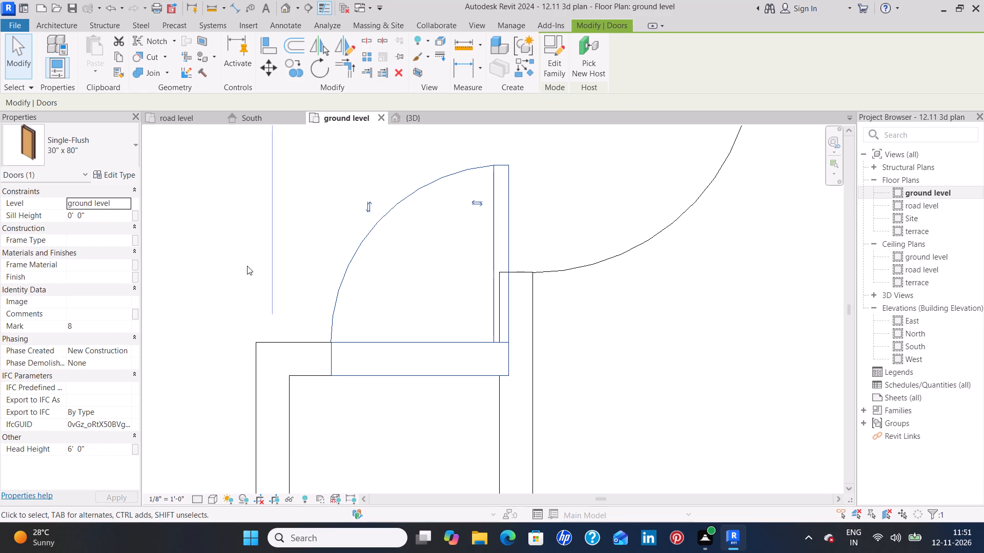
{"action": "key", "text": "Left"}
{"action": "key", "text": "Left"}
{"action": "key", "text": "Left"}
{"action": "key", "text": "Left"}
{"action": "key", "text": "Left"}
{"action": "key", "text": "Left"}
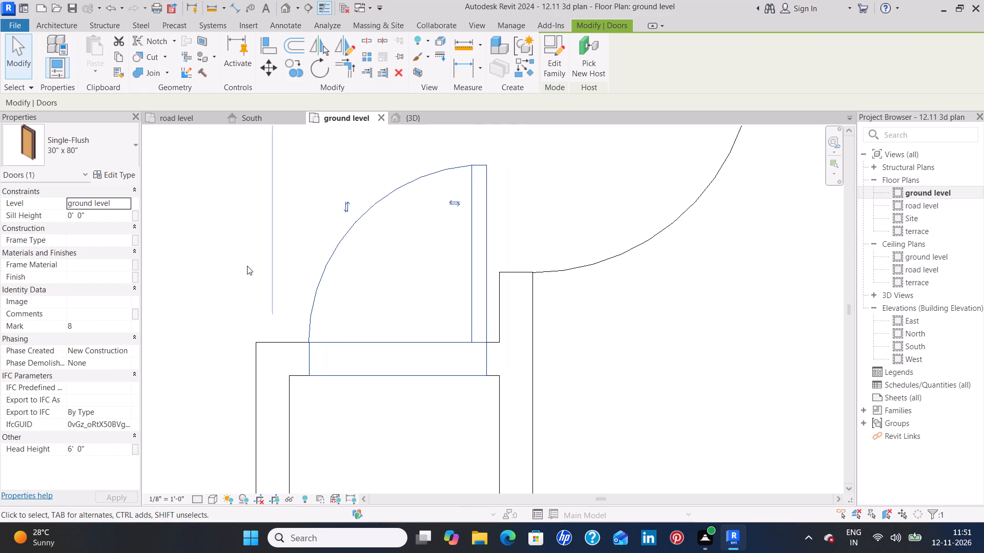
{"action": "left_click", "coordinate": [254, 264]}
Set the width of the closet door's Single-Flush 30" x 80" type to 1'.
{"action": "scroll", "coordinate": [254, 264], "scroll_direction": "down", "scroll_amount": 6}
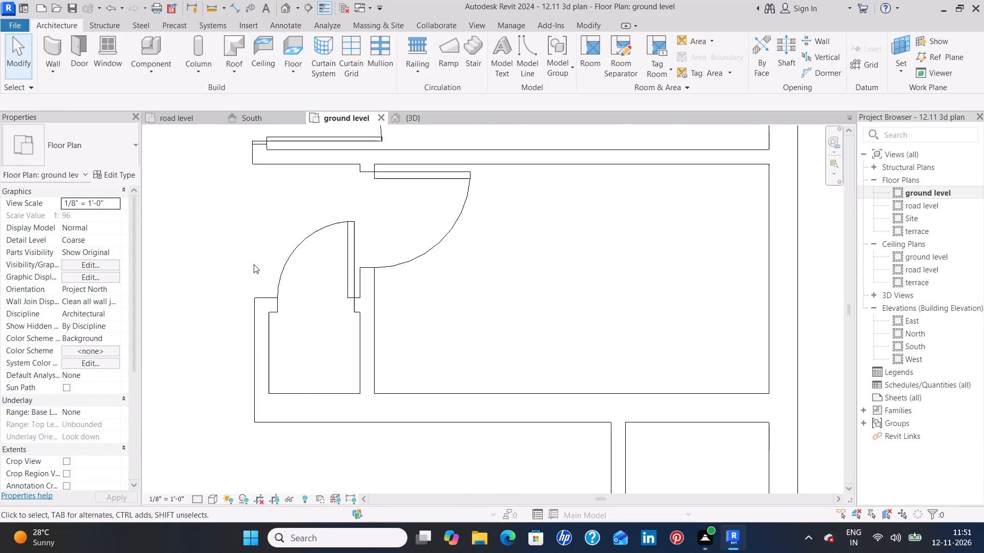
{"action": "scroll", "coordinate": [254, 264], "scroll_direction": "down", "scroll_amount": 4}
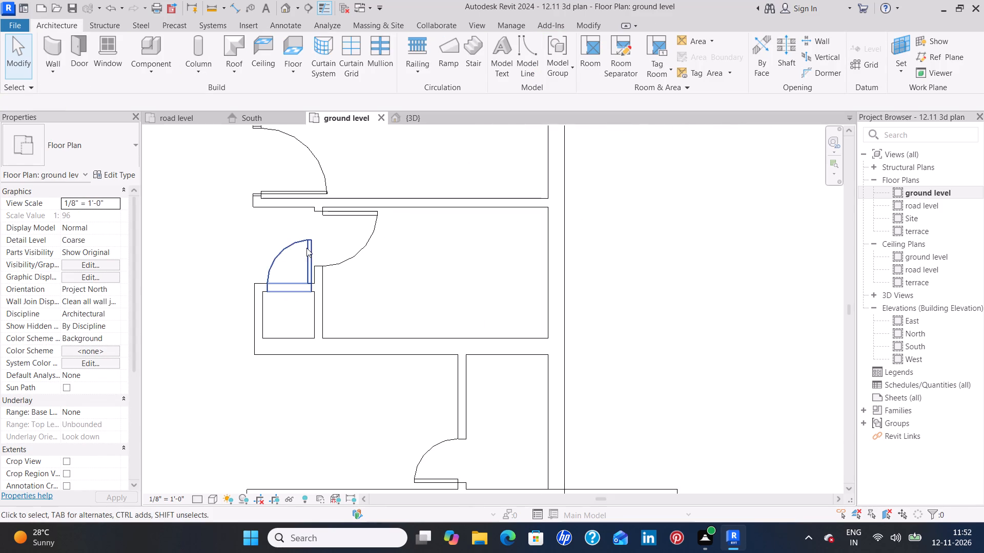
{"action": "scroll", "coordinate": [297, 248], "scroll_direction": "down", "scroll_amount": 2}
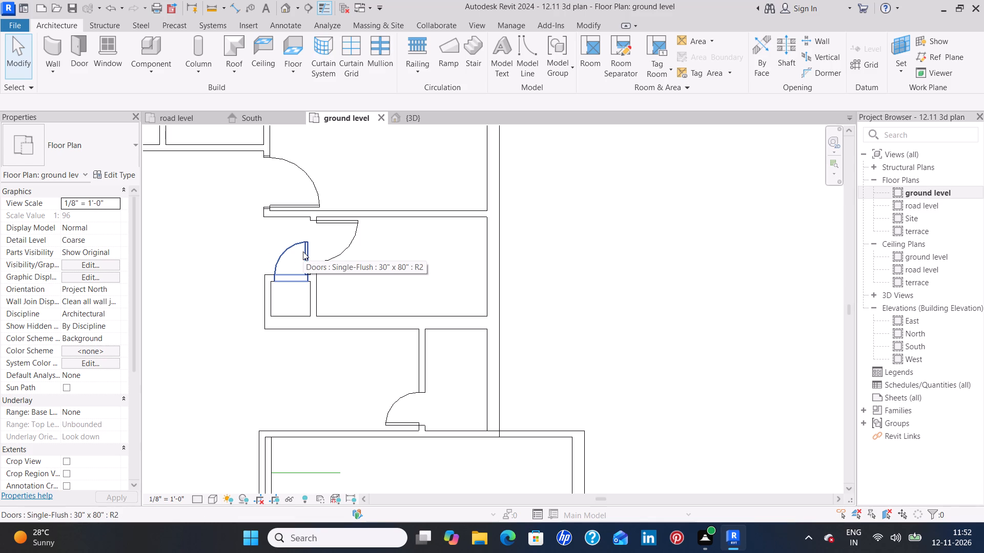
{"action": "left_click", "coordinate": [303, 251]}
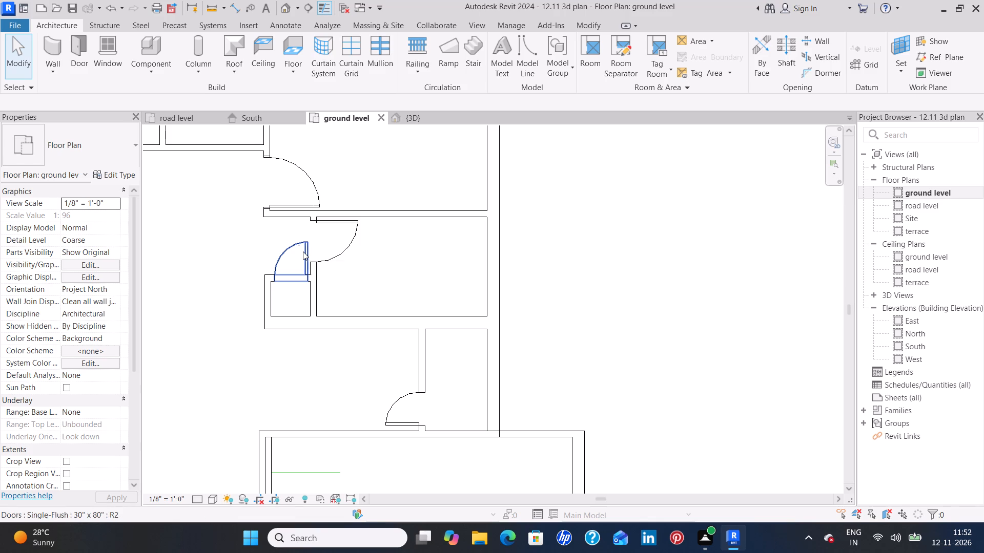
{"action": "left_click", "coordinate": [126, 174]}
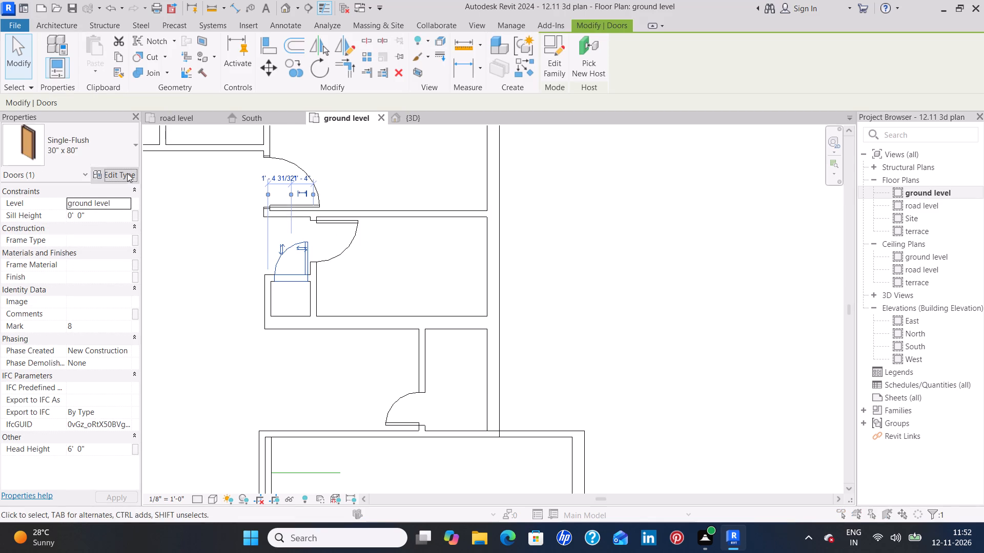
{"action": "left_click", "coordinate": [506, 355]}
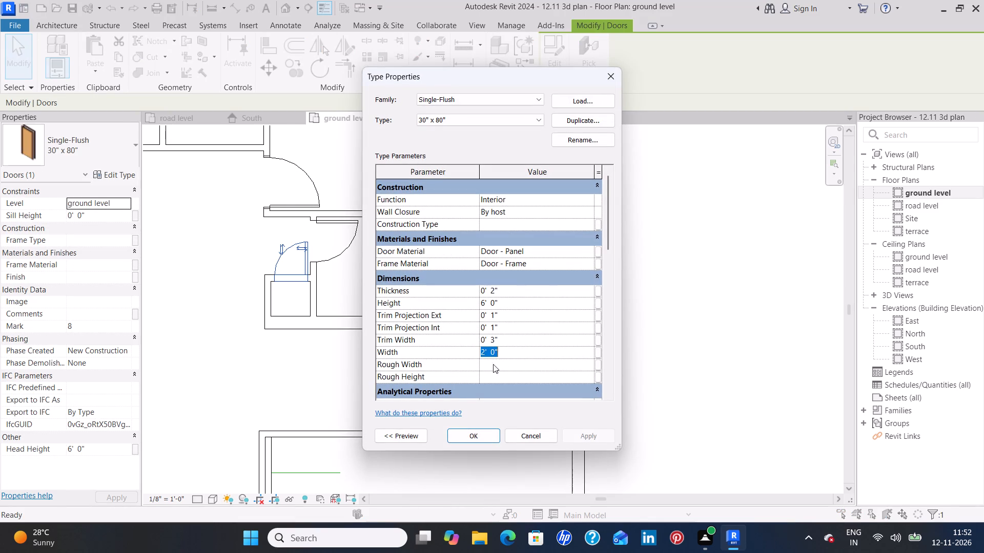
{"action": "key", "text": "BackSpace"}
{"action": "type", "text": "1'"}
{"action": "key", "text": "Return"}
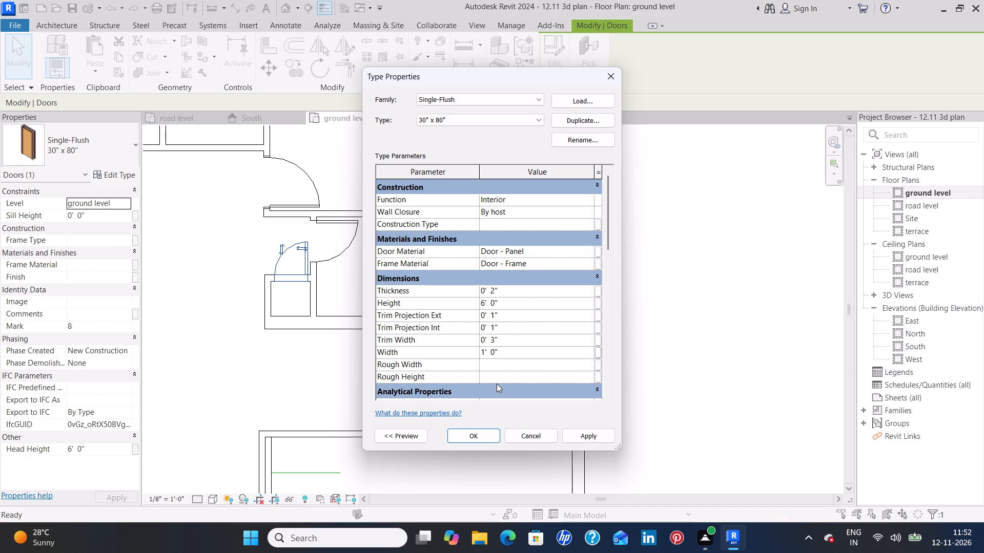
{"action": "left_click", "coordinate": [601, 438]}
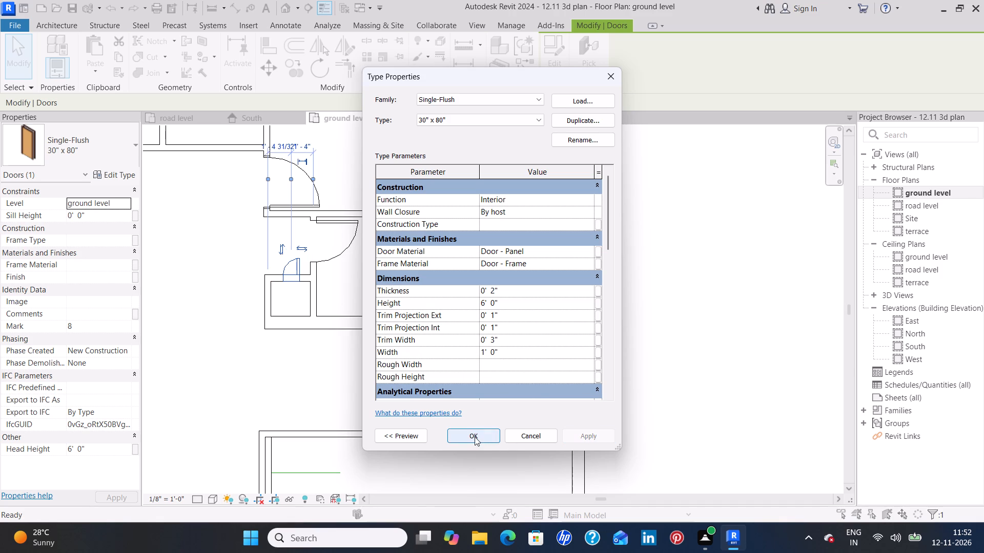
{"action": "left_click", "coordinate": [475, 437]}
{"action": "left_click", "coordinate": [153, 378]}
Shift the closet's front door toward bathroom 1's wall until it is centred about 0'-11 3/4" from it.
{"action": "scroll", "coordinate": [302, 276], "scroll_direction": "up", "scroll_amount": 4}
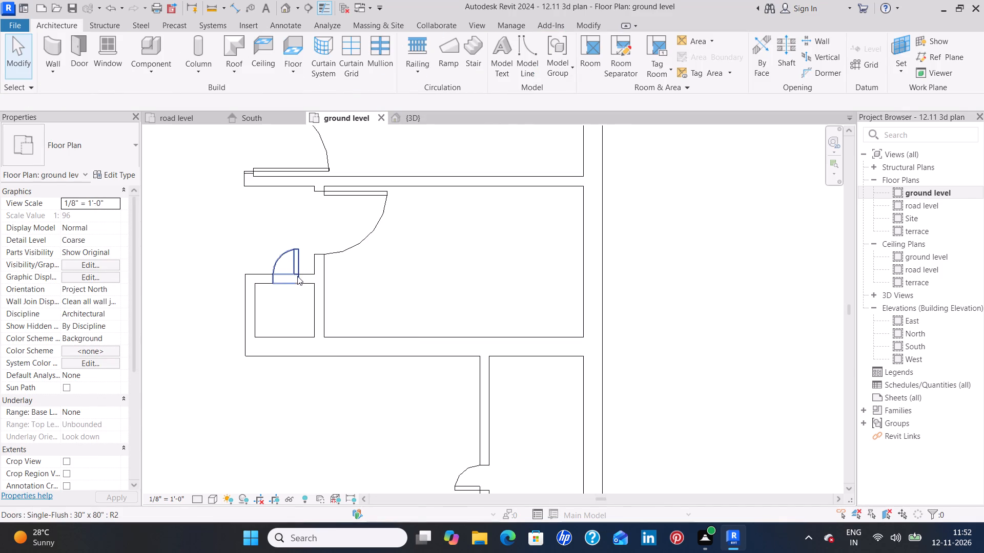
{"action": "scroll", "coordinate": [297, 276], "scroll_direction": "up", "scroll_amount": 5}
{"action": "left_click", "coordinate": [303, 264]}
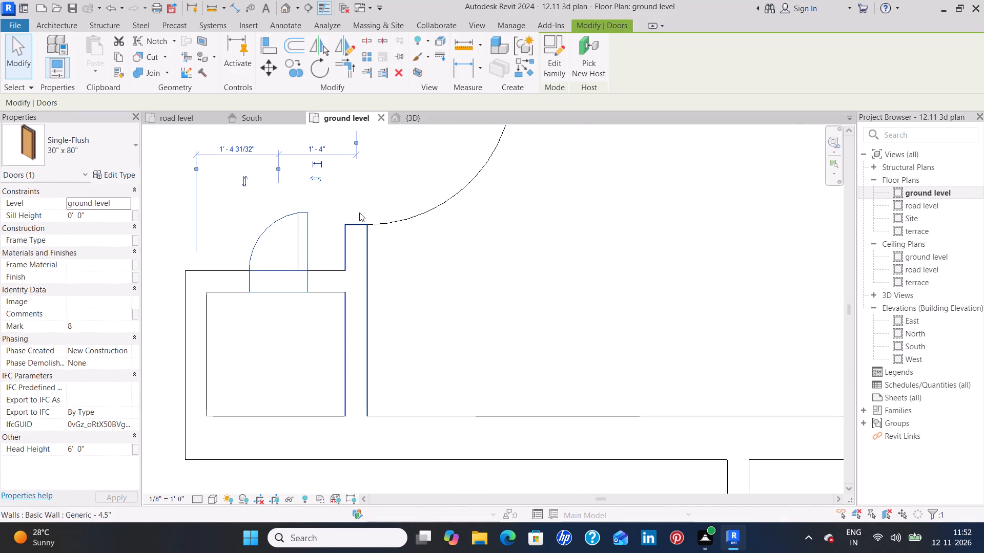
{"action": "scroll", "coordinate": [347, 211], "scroll_direction": "up", "scroll_amount": 5}
{"action": "key", "text": "Right"}
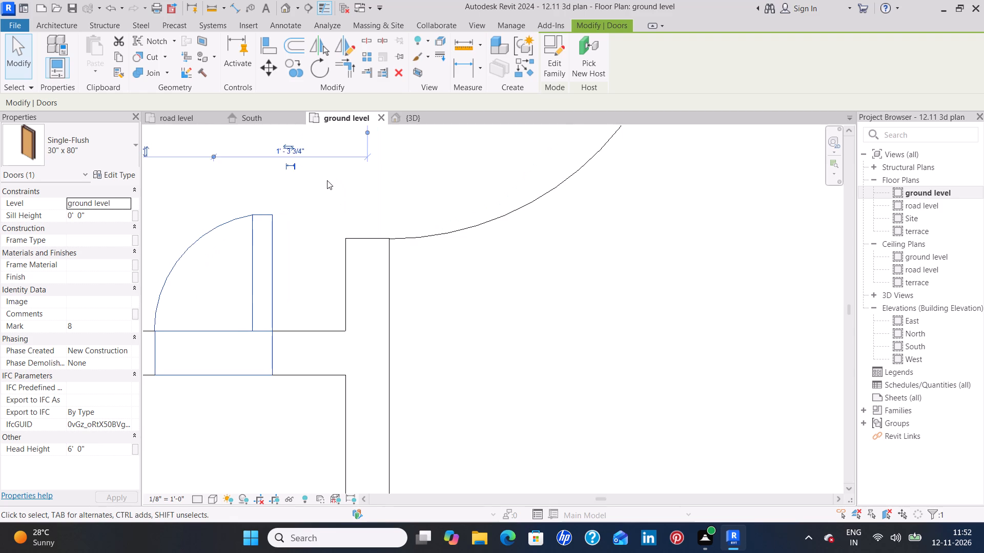
{"action": "key", "text": "Right"}
{"action": "key", "text": "Right"}
{"action": "key", "text": "Right"}
{"action": "key", "text": "Right"}
{"action": "key", "text": "Right"}
{"action": "key", "text": "Right"}
{"action": "key", "text": "Right"}
{"action": "key", "text": "Right"}
{"action": "key", "text": "Right"}
{"action": "key", "text": "Right"}
{"action": "key", "text": "Right"}
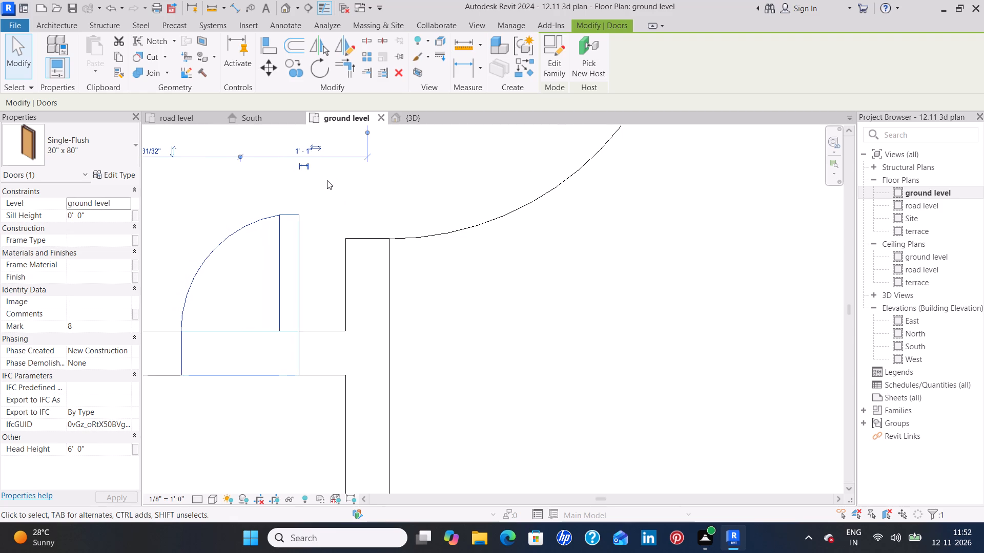
{"action": "key", "text": "Right"}
{"action": "key", "text": "Right"}
{"action": "key", "text": "Right"}
{"action": "key", "text": "Right"}
{"action": "key", "text": "Right"}
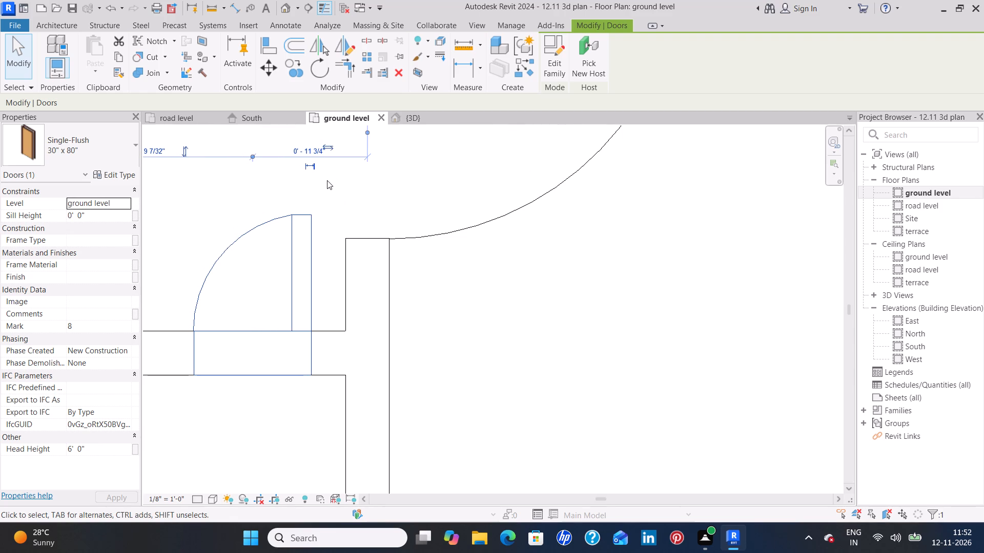
{"action": "left_click", "coordinate": [618, 340]}
Nudge the closet's front wall inward until it is about 2'-4 1/2" from the closet's back wall.
{"action": "scroll", "coordinate": [612, 334], "scroll_direction": "down", "scroll_amount": 6}
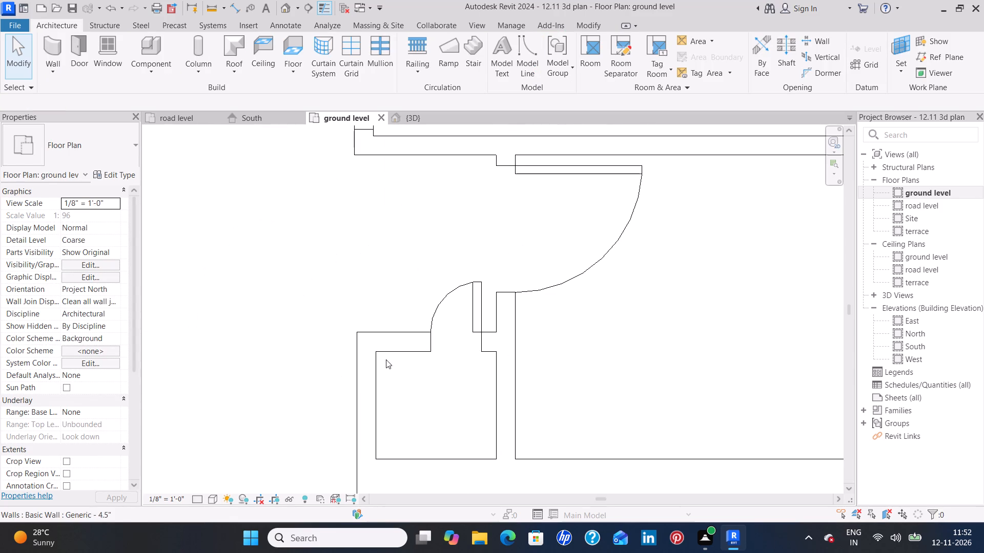
{"action": "left_click", "coordinate": [403, 351]}
{"action": "key", "text": "Down"}
{"action": "key", "text": "Down"}
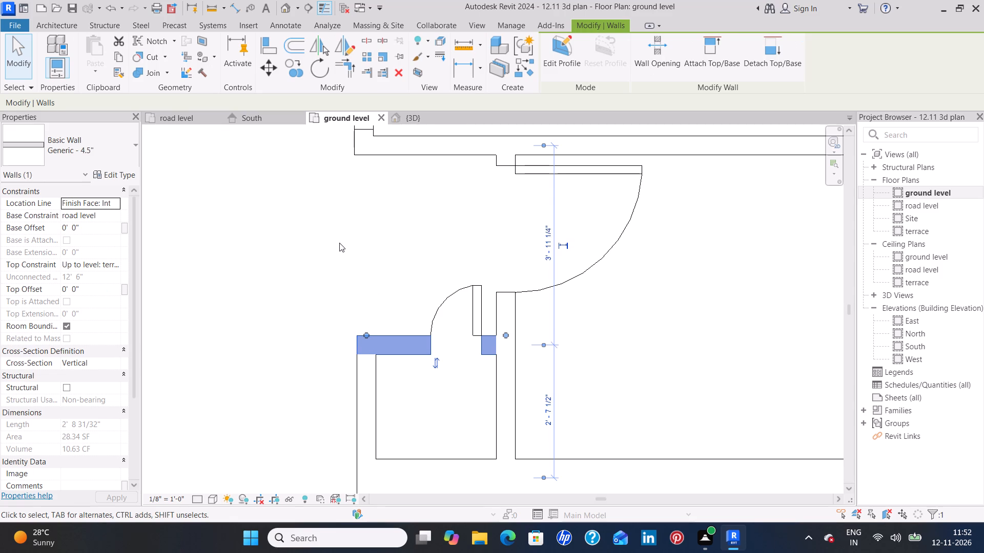
{"action": "key", "text": "Down"}
{"action": "key", "text": "Down"}
{"action": "key", "text": "Down"}
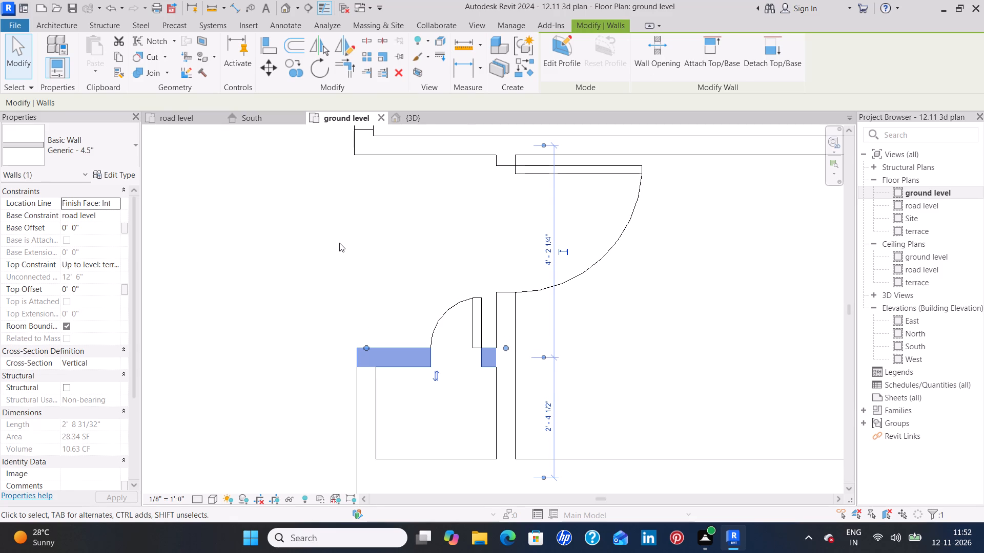
{"action": "left_click", "coordinate": [338, 245]}
Duplicate the store room door's Single-Flush 30" x 80" type as 30" x 80" 2.
{"action": "scroll", "coordinate": [338, 245], "scroll_direction": "down", "scroll_amount": 4}
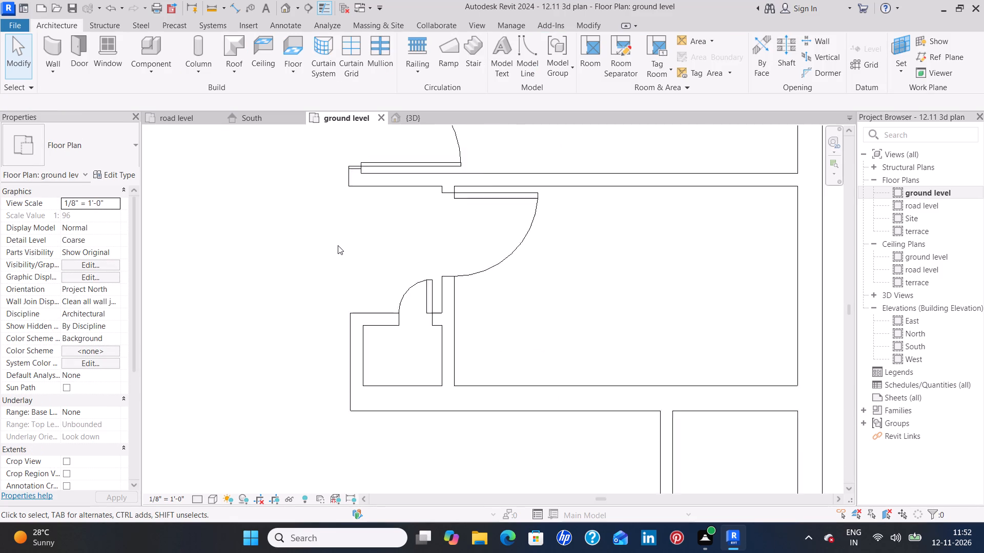
{"action": "scroll", "coordinate": [338, 245], "scroll_direction": "down", "scroll_amount": 5}
{"action": "scroll", "coordinate": [509, 301], "scroll_direction": "down", "scroll_amount": 4}
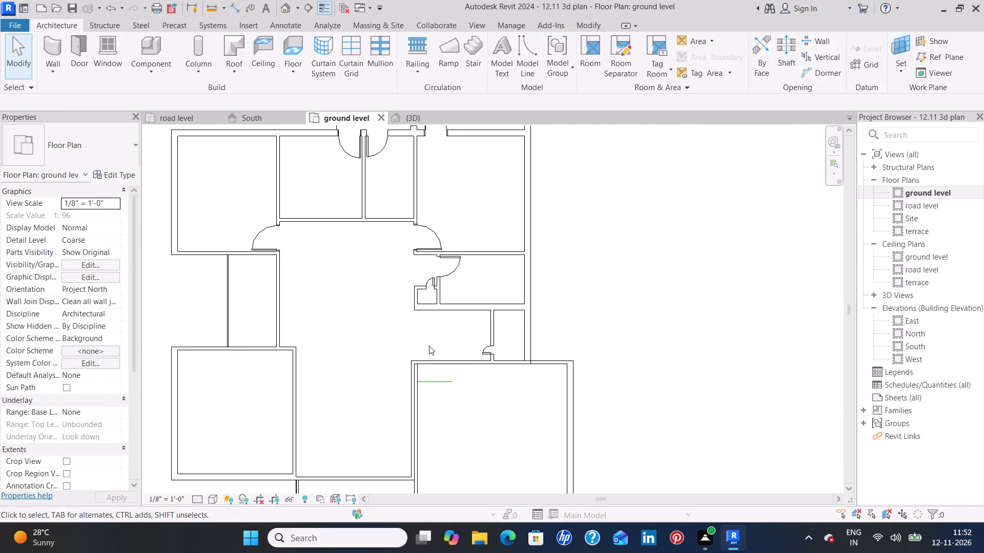
{"action": "middle_click_drag", "start_coordinate": [481, 324], "coordinate": [508, 303]}
{"action": "scroll", "coordinate": [512, 322], "scroll_direction": "up", "scroll_amount": 7}
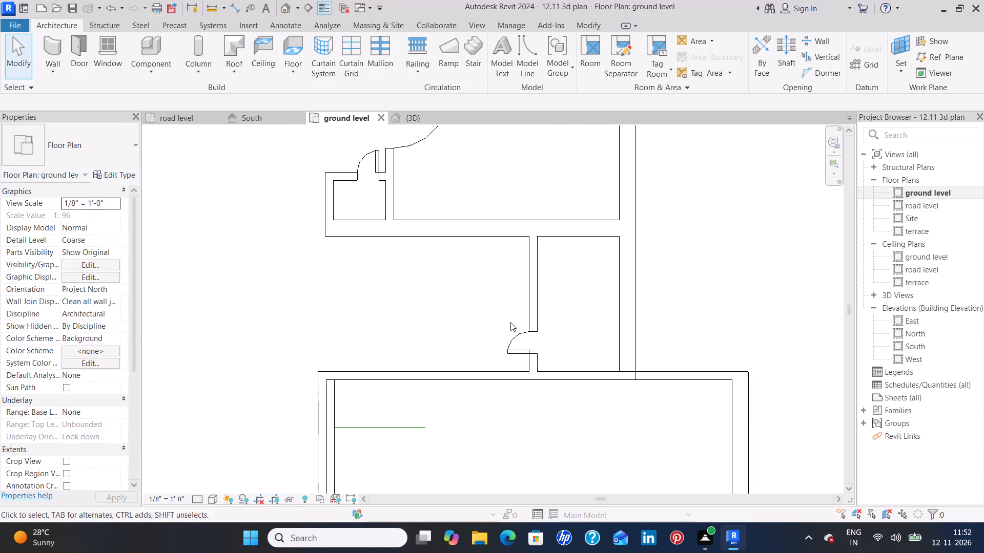
{"action": "left_click", "coordinate": [511, 338]}
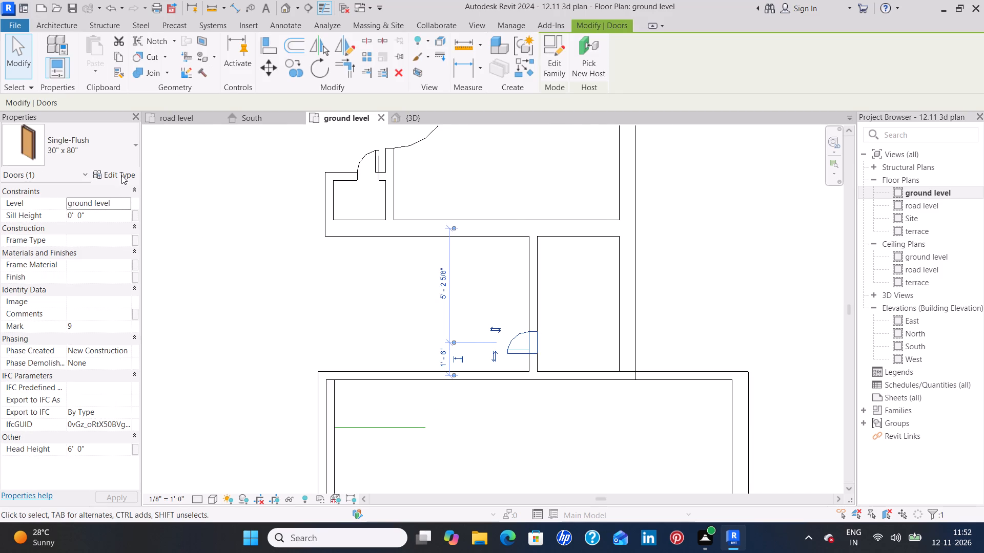
{"action": "left_click", "coordinate": [121, 175]}
{"action": "left_click", "coordinate": [534, 356]}
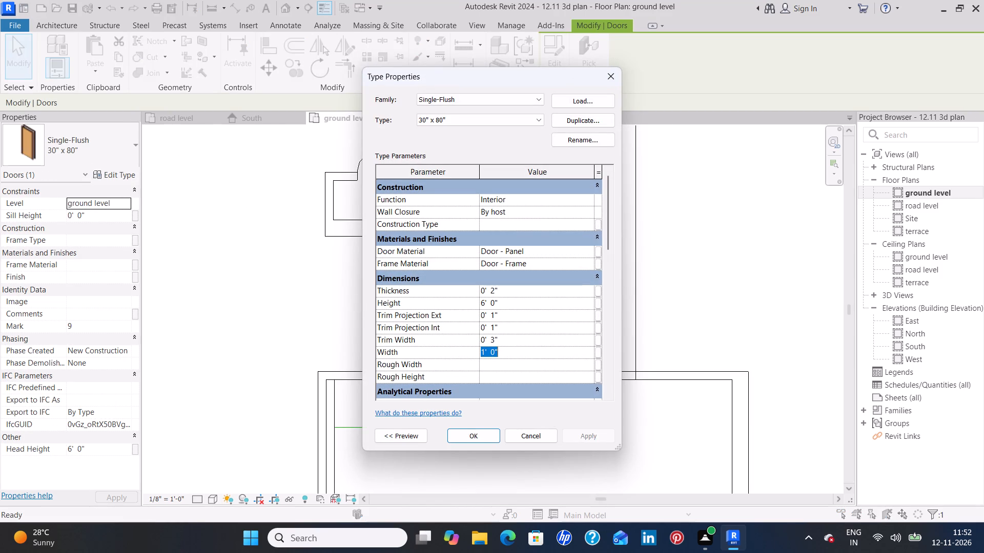
{"action": "left_click", "coordinate": [712, 320]}
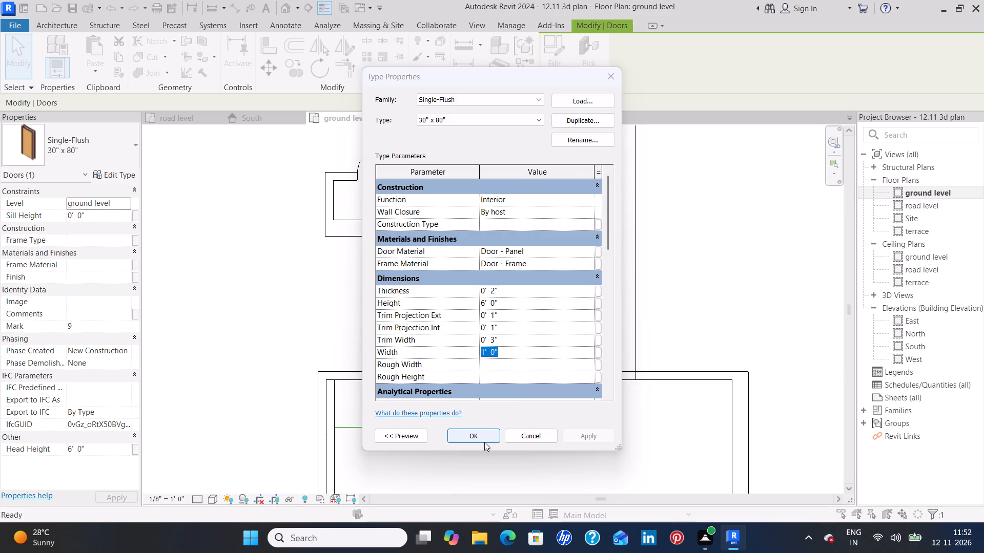
{"action": "left_click", "coordinate": [584, 118]}
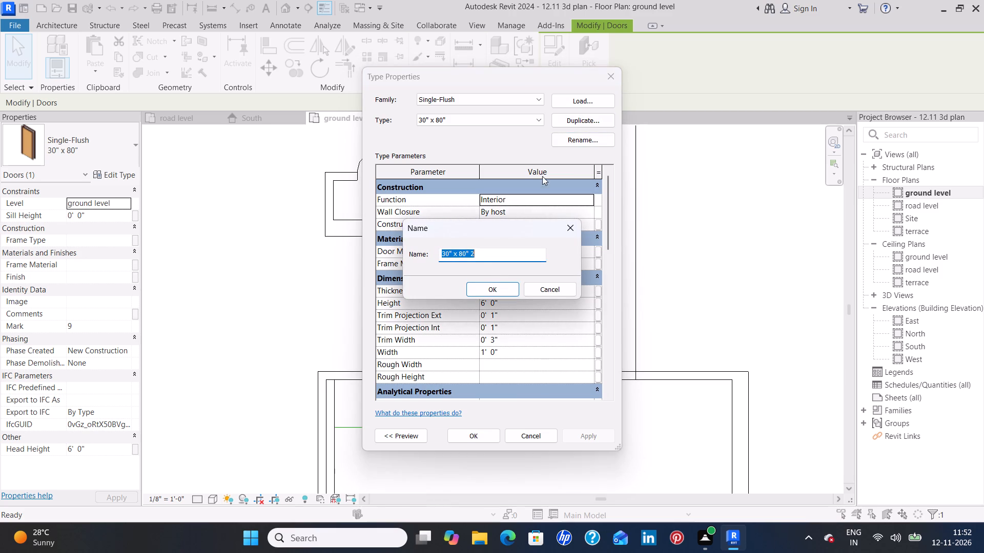
{"action": "left_click", "coordinate": [492, 292]}
Set the width of the store room door's 30" x 80" 2 type to 2'.
{"action": "left_click", "coordinate": [504, 354]}
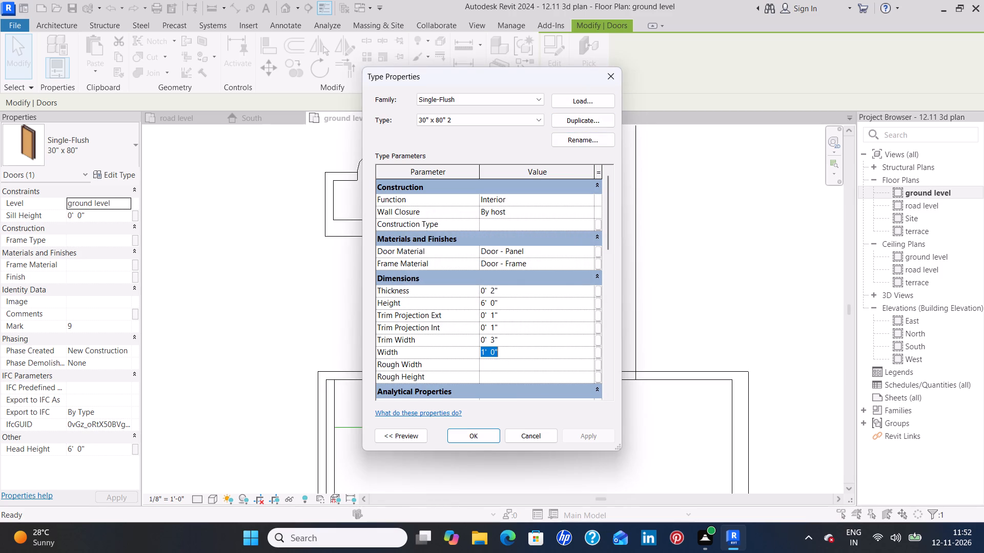
{"action": "key", "text": "BackSpace"}
{"action": "key", "text": "2"}
{"action": "key", "text": "shift+quotedbl"}
{"action": "key", "text": "BackSpace"}
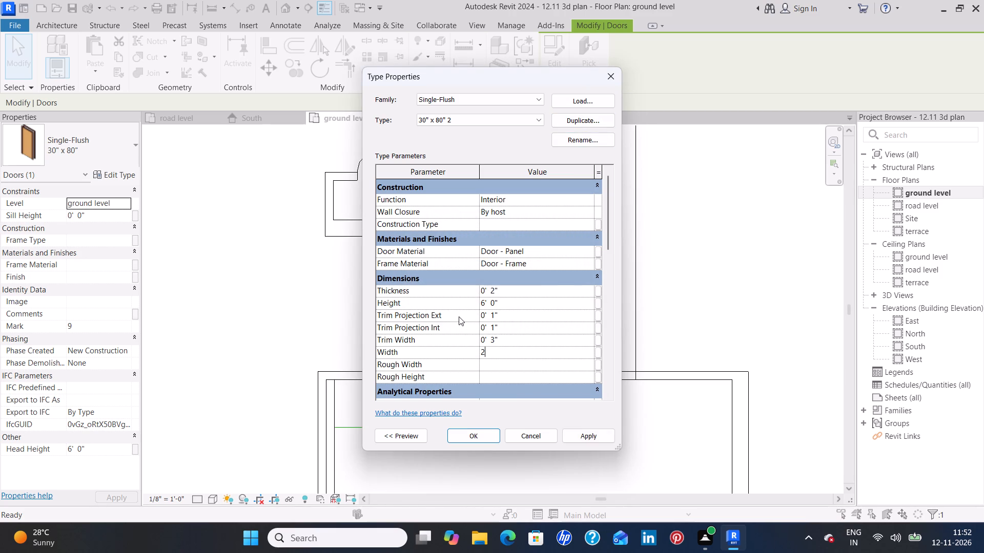
{"action": "key", "text": "apostrophe"}
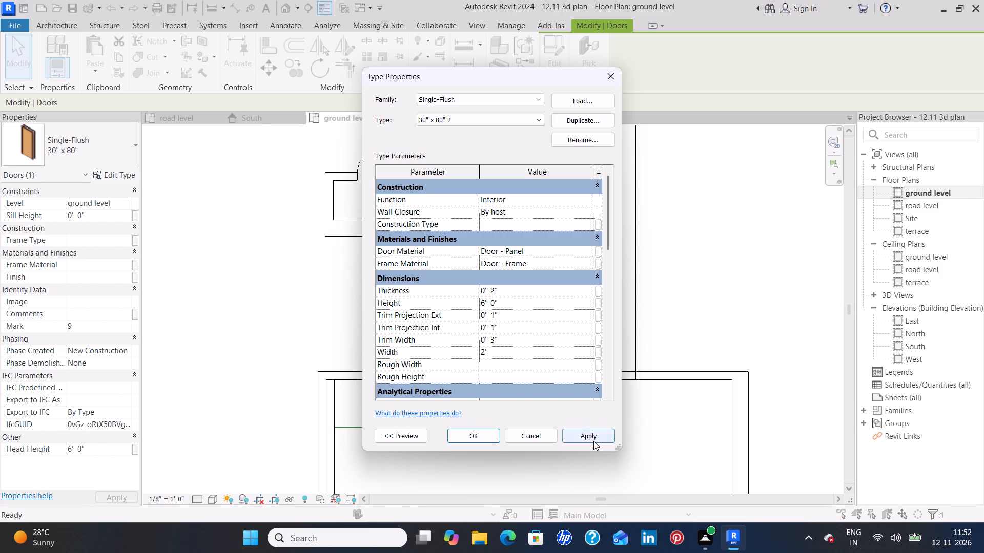
{"action": "left_click", "coordinate": [593, 441]}
{"action": "left_click", "coordinate": [473, 432]}
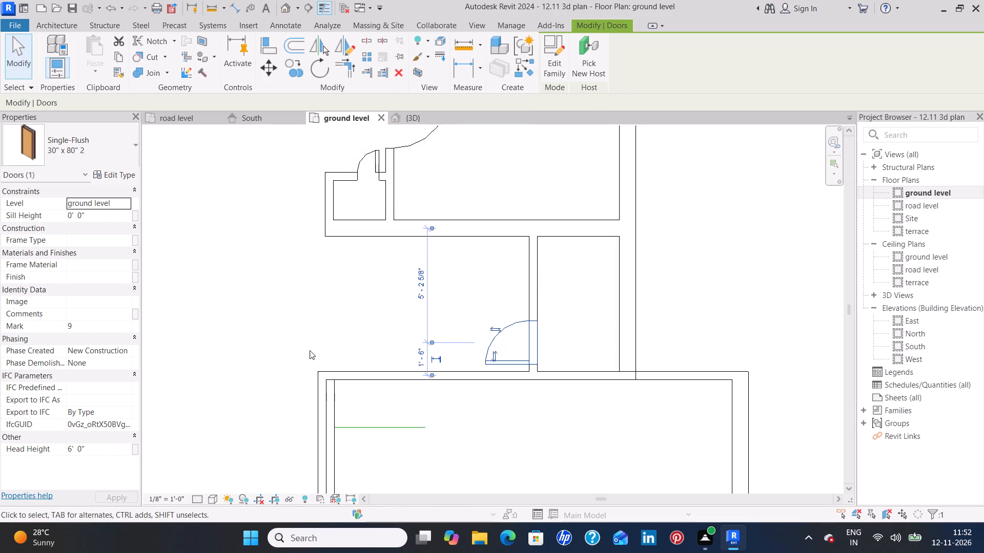
{"action": "left_click", "coordinate": [313, 326]}
Compare the modelled ground level rooms, partitions and doors with the coloured reference plan.
{"action": "scroll", "coordinate": [330, 310], "scroll_direction": "down", "scroll_amount": 5}
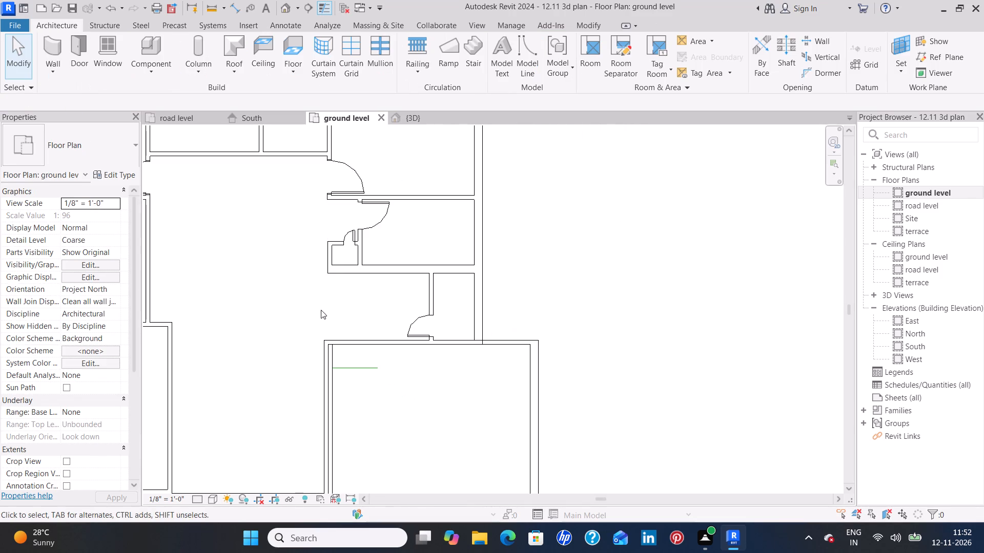
{"action": "middle_click_drag", "start_coordinate": [321, 310], "coordinate": [420, 292]}
{"action": "scroll", "coordinate": [423, 291], "scroll_direction": "down", "scroll_amount": 3}
{"action": "middle_click_drag", "start_coordinate": [363, 279], "coordinate": [400, 296]}
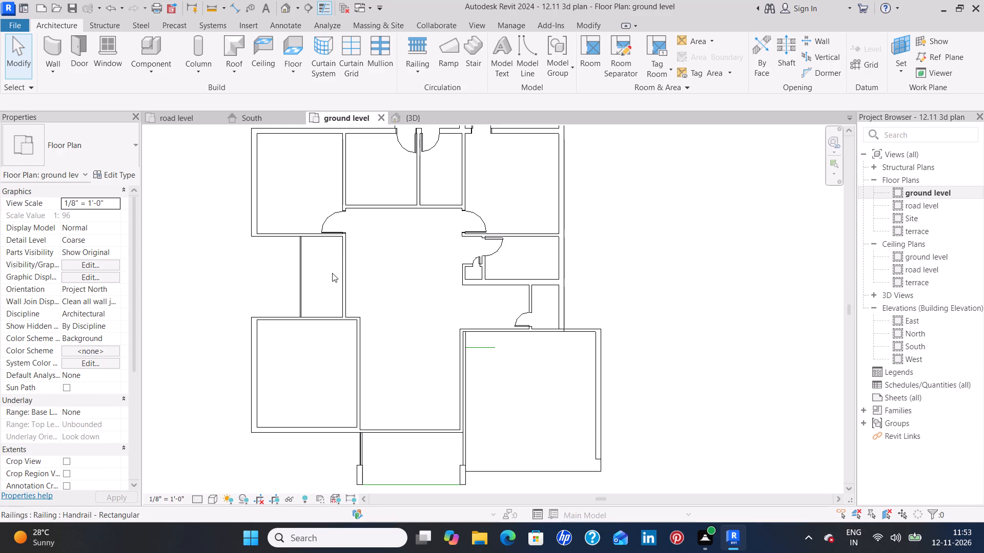
{"action": "middle_click_drag", "start_coordinate": [386, 242], "coordinate": [418, 321]}
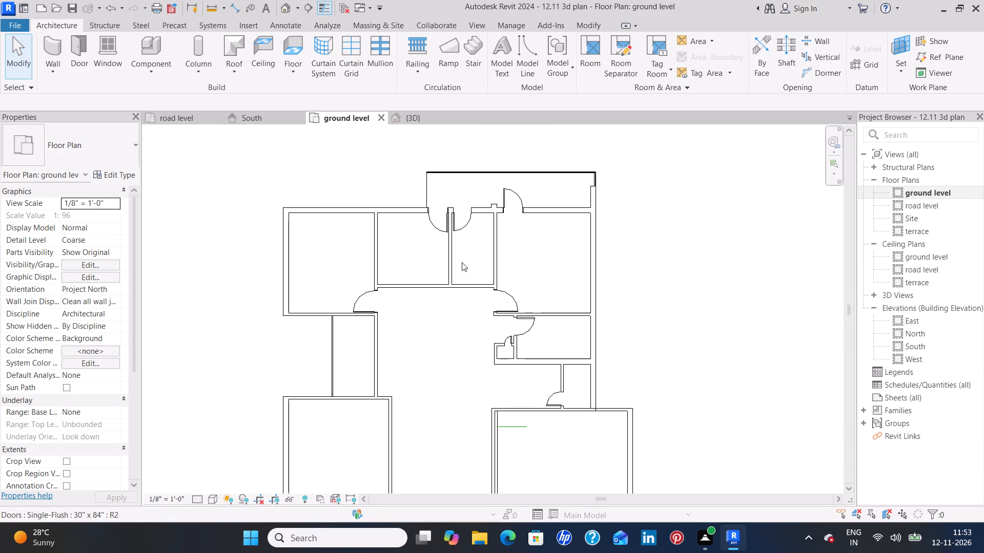
{"action": "middle_click_drag", "start_coordinate": [401, 371], "coordinate": [414, 283]}
{"action": "scroll", "coordinate": [415, 280], "scroll_direction": "down", "scroll_amount": 2}
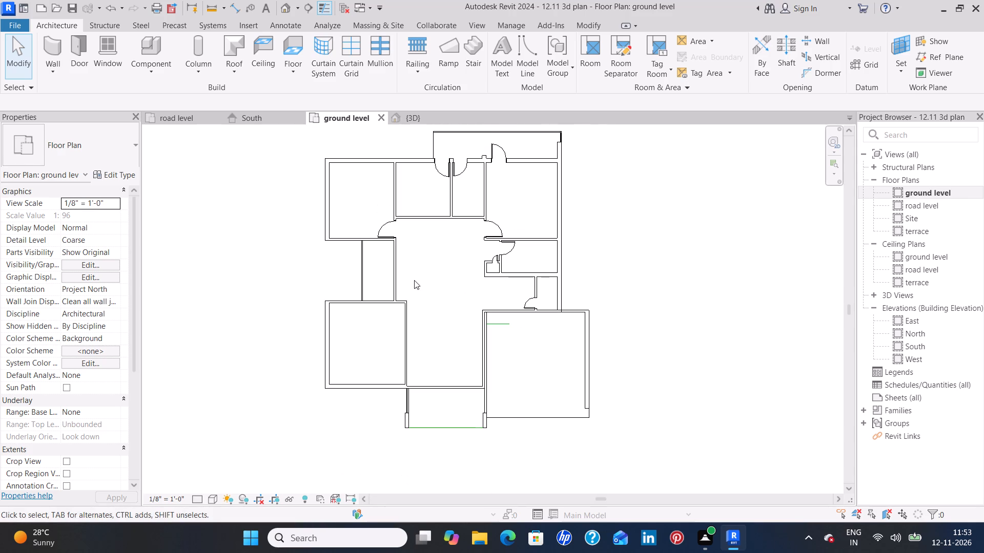
{"action": "middle_click_drag", "start_coordinate": [417, 334], "coordinate": [446, 318]}
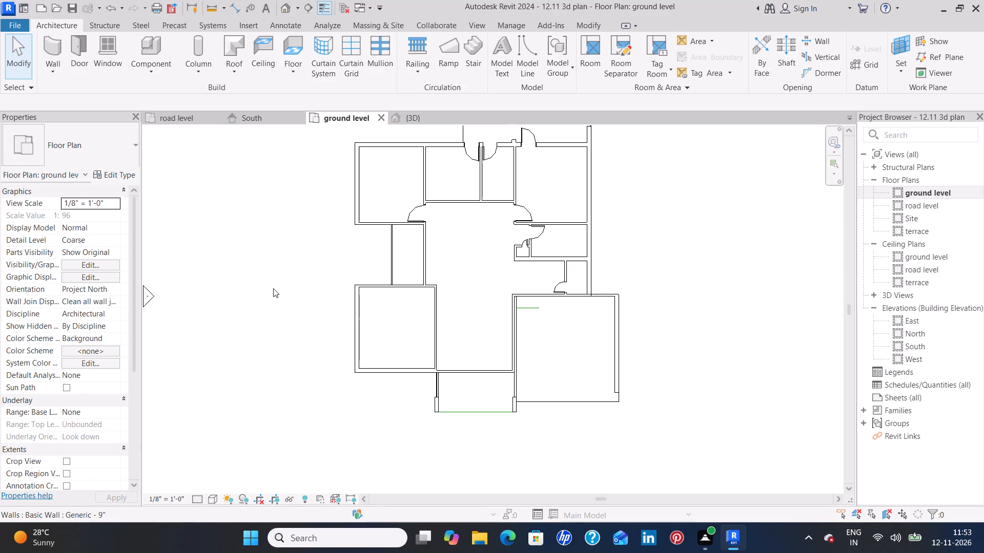
{"action": "middle_click_drag", "start_coordinate": [266, 286], "coordinate": [541, 292]}
{"action": "middle_click_drag", "start_coordinate": [328, 376], "coordinate": [465, 331]}
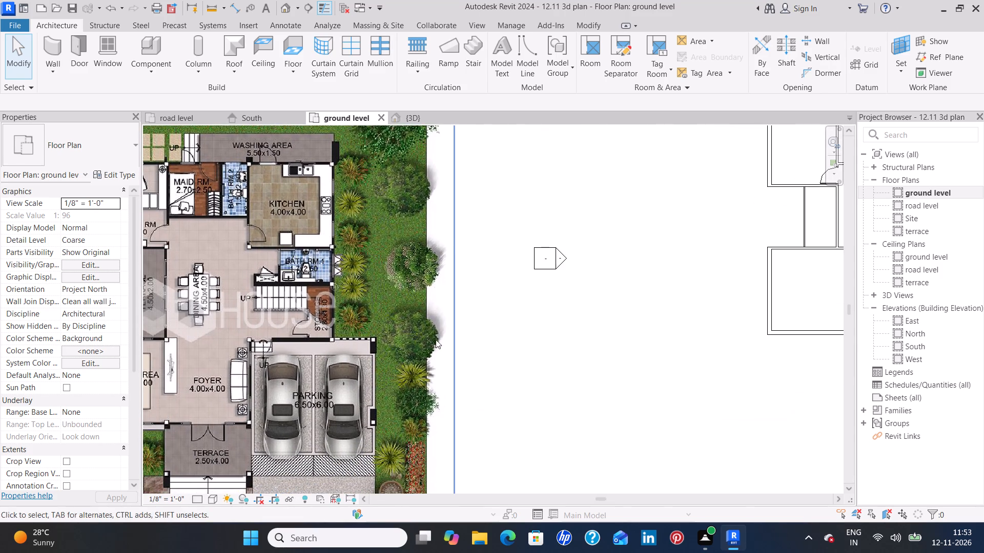
{"action": "middle_click_drag", "start_coordinate": [404, 348], "coordinate": [520, 302]}
{"action": "middle_click_drag", "start_coordinate": [676, 315], "coordinate": [495, 315]}
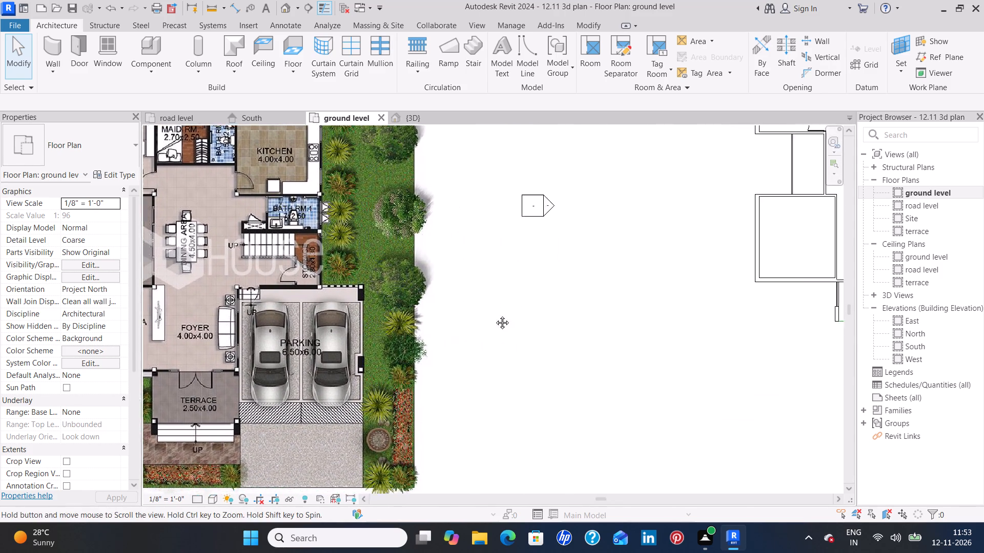
{"action": "middle_click_drag", "start_coordinate": [495, 315], "coordinate": [450, 321]}
Delete the 4.5" partition wall between the living area and the foyer.
{"action": "middle_click_drag", "start_coordinate": [622, 286], "coordinate": [478, 349]}
{"action": "left_click", "coordinate": [599, 313]}
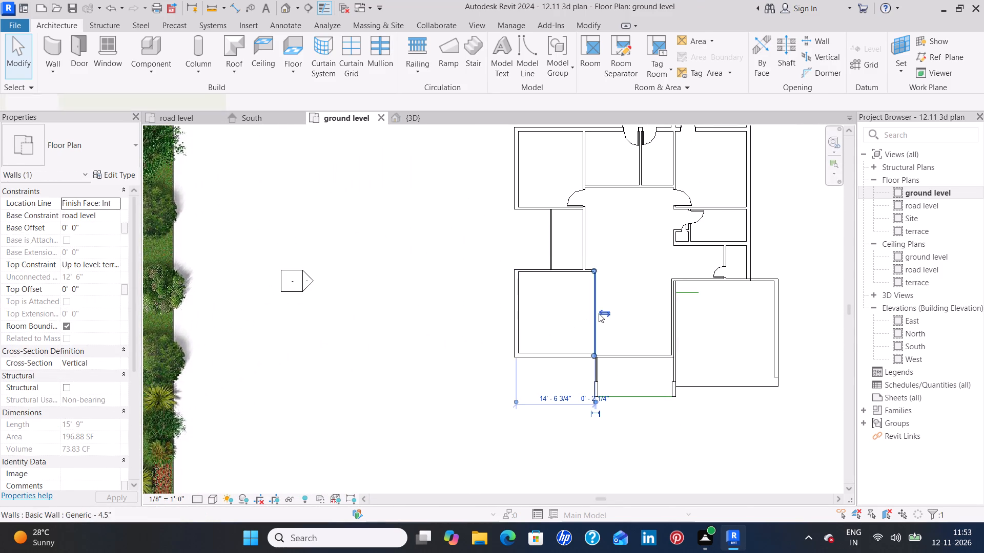
{"action": "key", "text": "Delete"}
Load the second Aluprof MB panel door family from the Residential door library for the main entrance.
{"action": "middle_click_drag", "start_coordinate": [398, 379], "coordinate": [506, 332]}
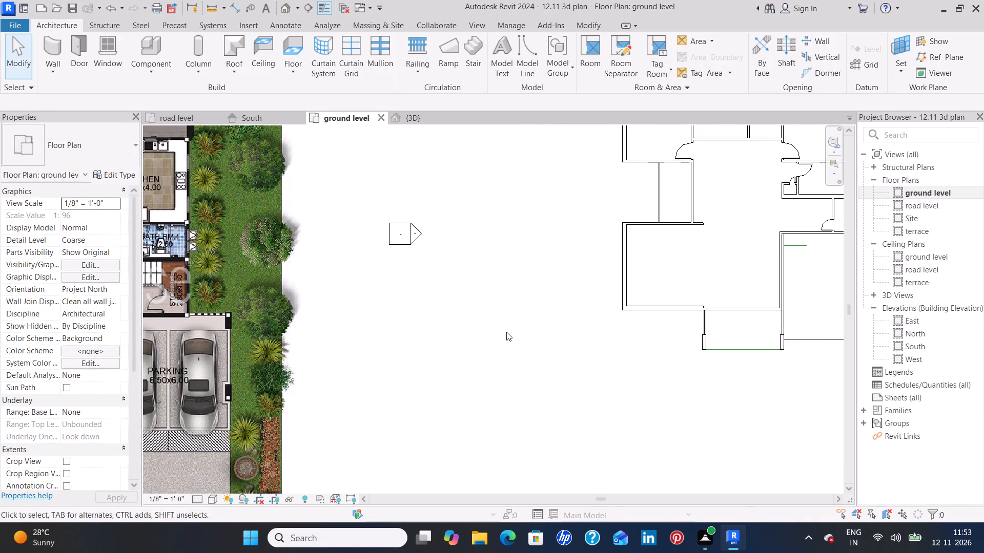
{"action": "scroll", "coordinate": [500, 334], "scroll_direction": "down", "scroll_amount": 1}
{"action": "middle_click_drag", "start_coordinate": [500, 334], "coordinate": [562, 328]}
{"action": "middle_click_drag", "start_coordinate": [489, 349], "coordinate": [523, 339]}
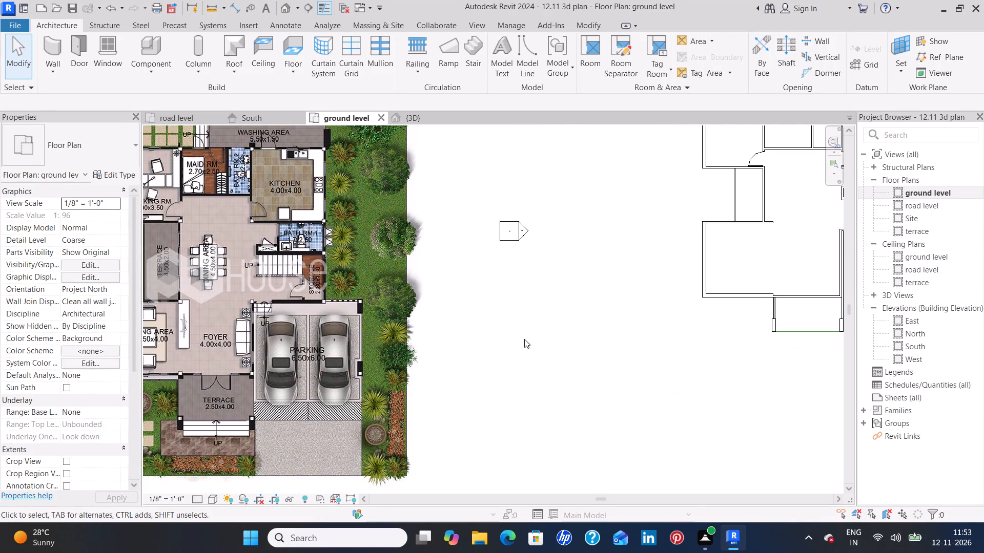
{"action": "middle_click_drag", "start_coordinate": [537, 332], "coordinate": [588, 321]}
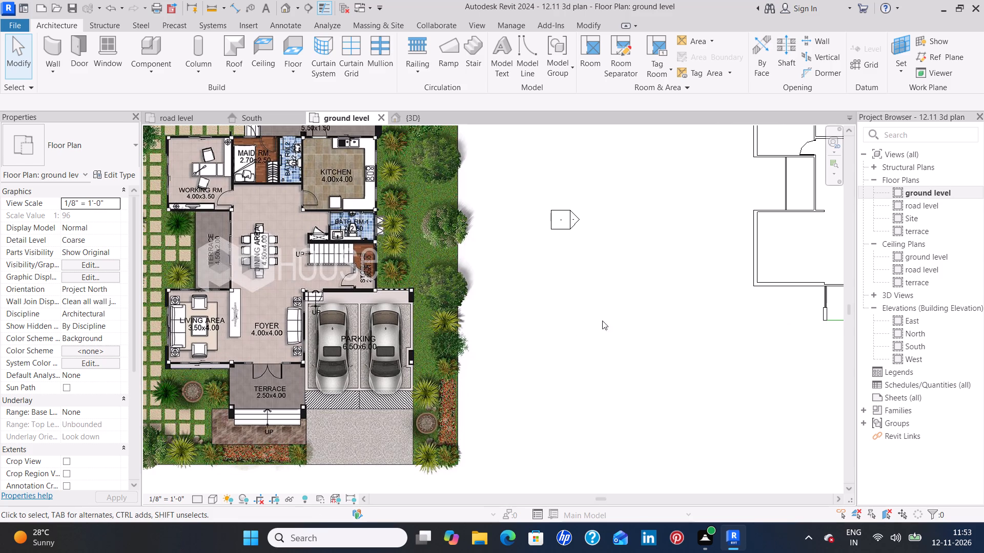
{"action": "middle_click_drag", "start_coordinate": [689, 328], "coordinate": [522, 337]}
{"action": "middle_click_drag", "start_coordinate": [670, 306], "coordinate": [511, 361]}
{"action": "left_click", "coordinate": [74, 49]}
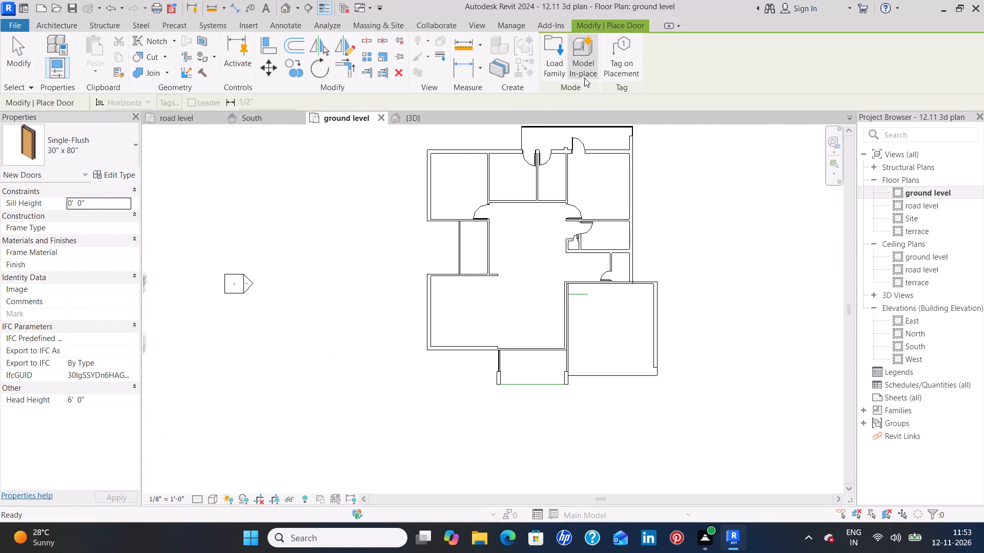
{"action": "left_click", "coordinate": [547, 61]}
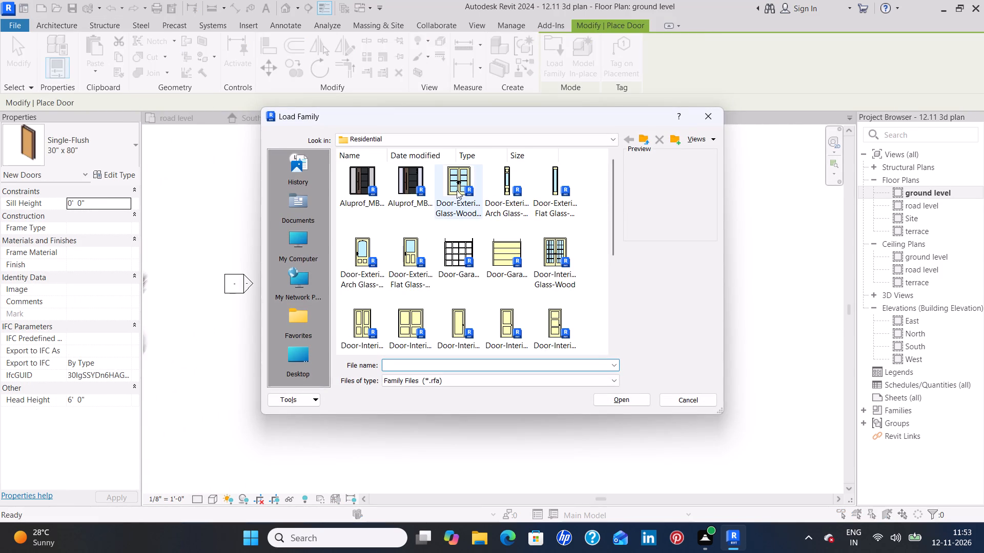
{"action": "left_click", "coordinate": [407, 186]}
{"action": "left_click", "coordinate": [629, 400]}
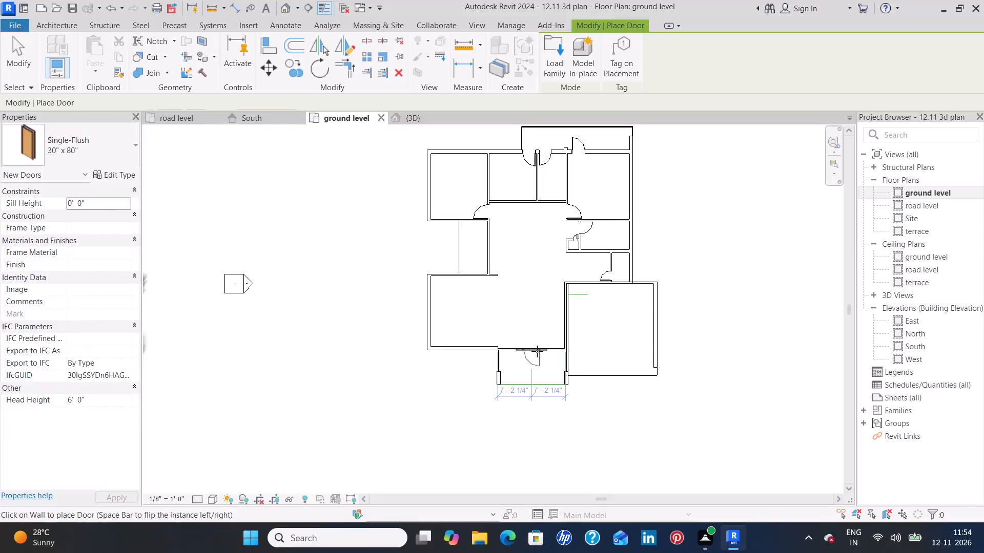
Place the 900 x 2100 Aluprof panel door in the foyer's terrace wall, centred 7'-2 1/4" from each side and swinging into the foyer.
{"action": "scroll", "coordinate": [536, 348], "scroll_direction": "up", "scroll_amount": 5}
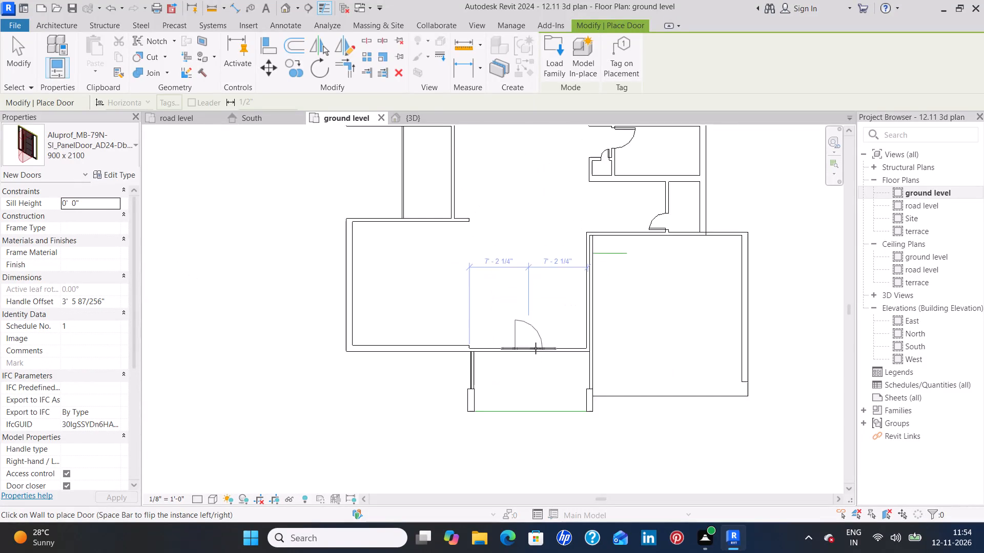
{"action": "scroll", "coordinate": [536, 348], "scroll_direction": "up", "scroll_amount": 9}
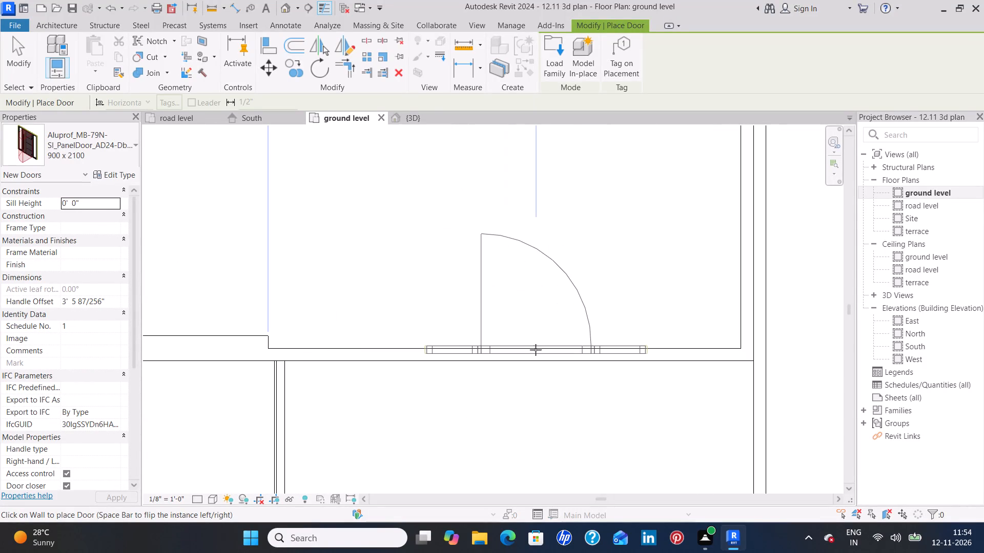
{"action": "left_click", "coordinate": [510, 347]}
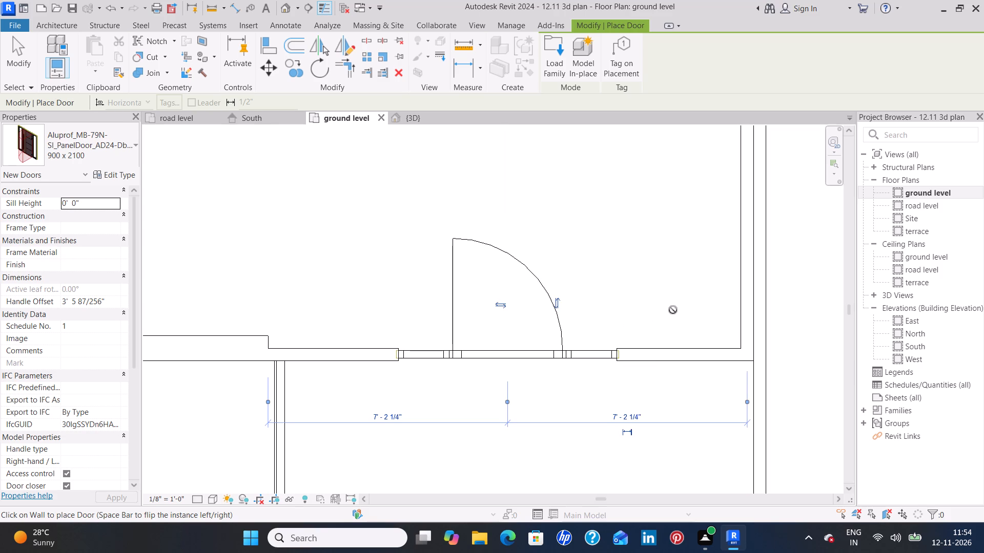
{"action": "key", "text": "Escape"}
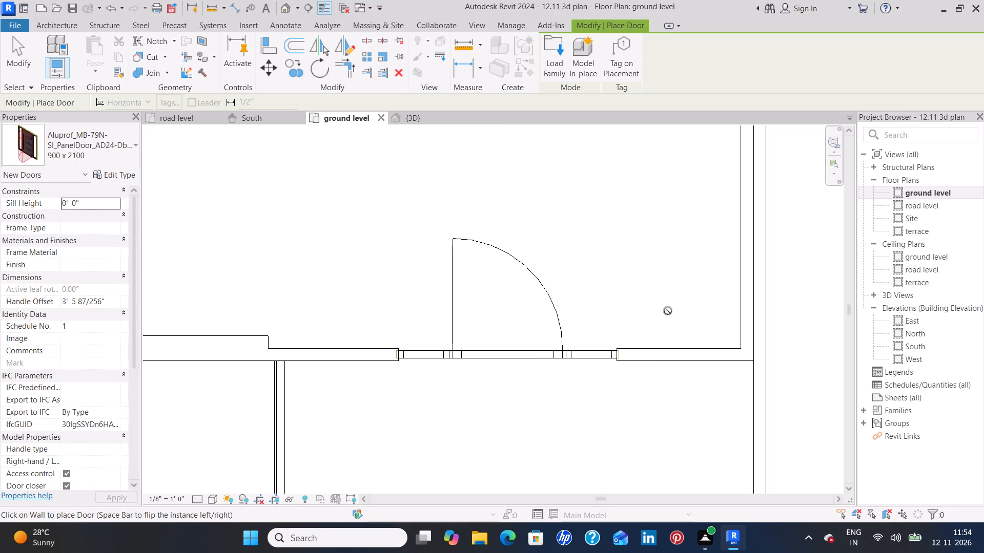
{"action": "key", "text": "Escape"}
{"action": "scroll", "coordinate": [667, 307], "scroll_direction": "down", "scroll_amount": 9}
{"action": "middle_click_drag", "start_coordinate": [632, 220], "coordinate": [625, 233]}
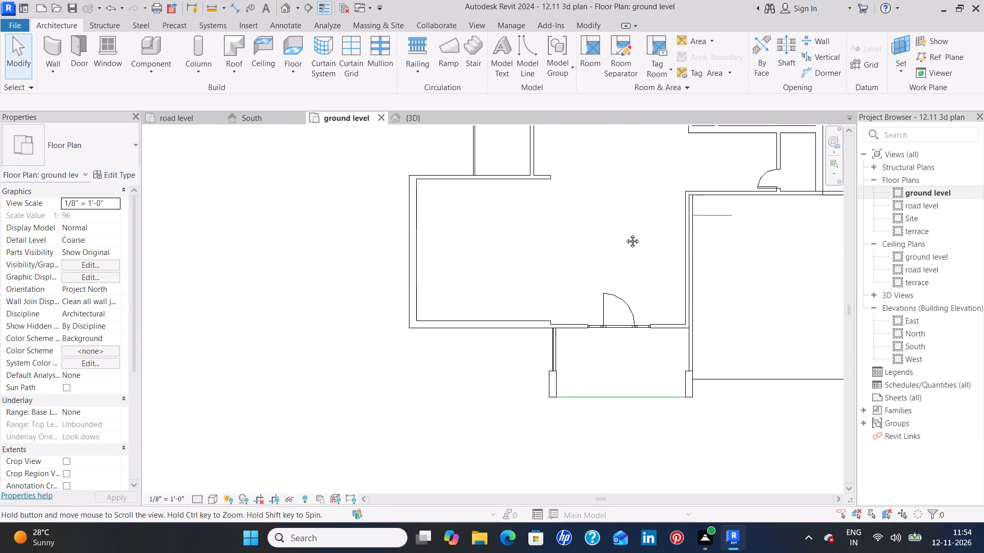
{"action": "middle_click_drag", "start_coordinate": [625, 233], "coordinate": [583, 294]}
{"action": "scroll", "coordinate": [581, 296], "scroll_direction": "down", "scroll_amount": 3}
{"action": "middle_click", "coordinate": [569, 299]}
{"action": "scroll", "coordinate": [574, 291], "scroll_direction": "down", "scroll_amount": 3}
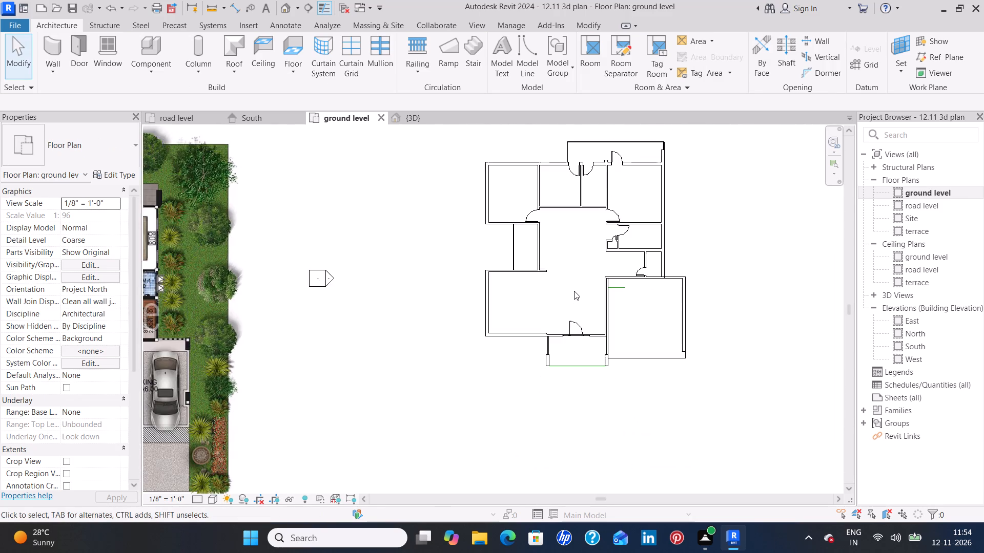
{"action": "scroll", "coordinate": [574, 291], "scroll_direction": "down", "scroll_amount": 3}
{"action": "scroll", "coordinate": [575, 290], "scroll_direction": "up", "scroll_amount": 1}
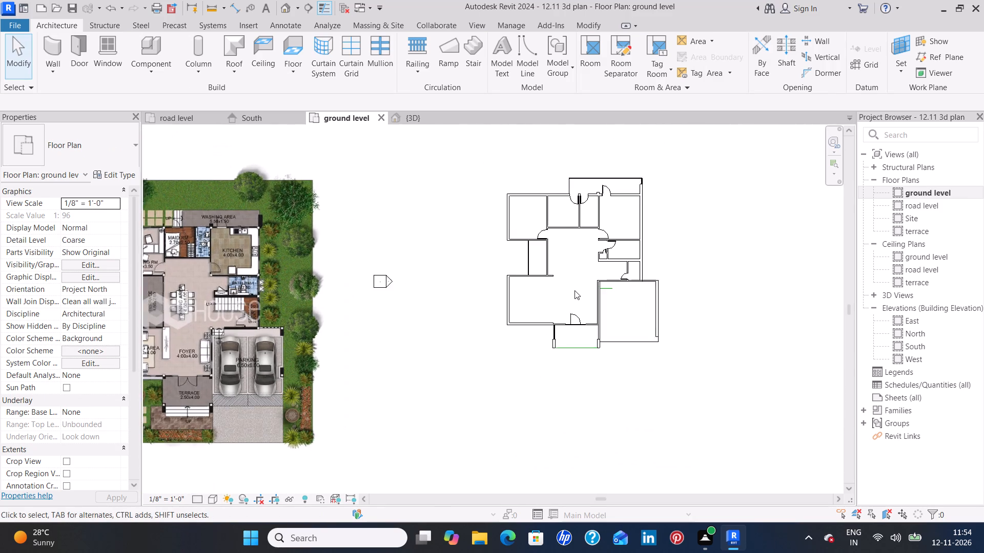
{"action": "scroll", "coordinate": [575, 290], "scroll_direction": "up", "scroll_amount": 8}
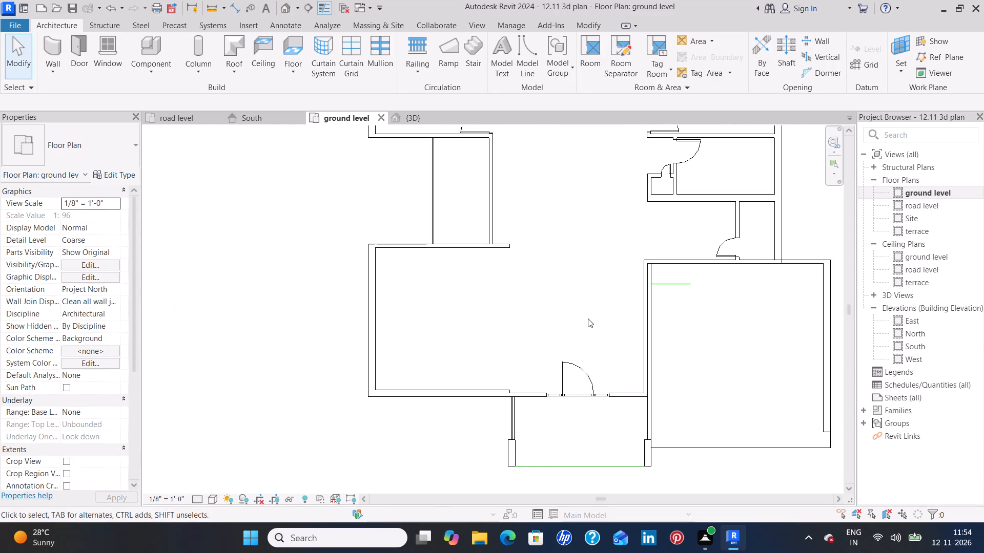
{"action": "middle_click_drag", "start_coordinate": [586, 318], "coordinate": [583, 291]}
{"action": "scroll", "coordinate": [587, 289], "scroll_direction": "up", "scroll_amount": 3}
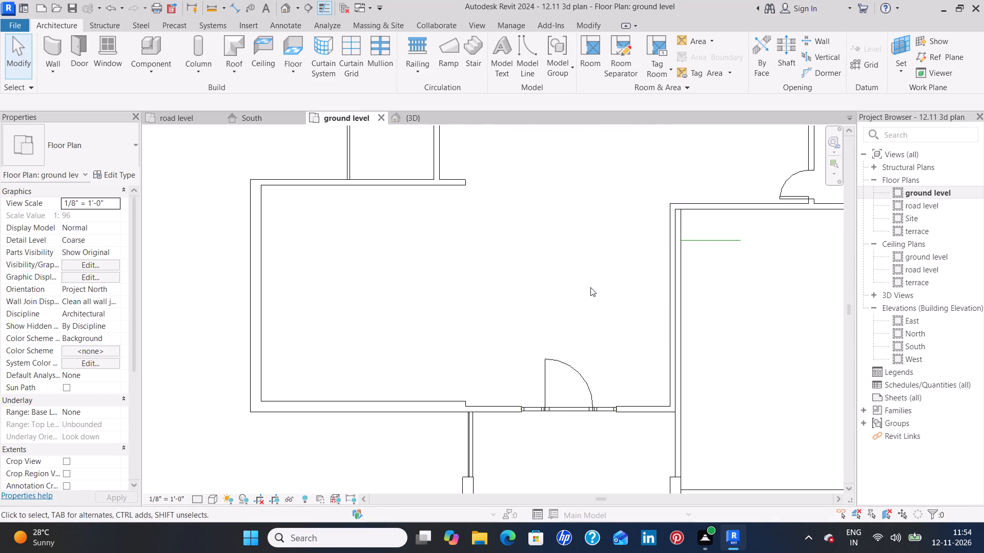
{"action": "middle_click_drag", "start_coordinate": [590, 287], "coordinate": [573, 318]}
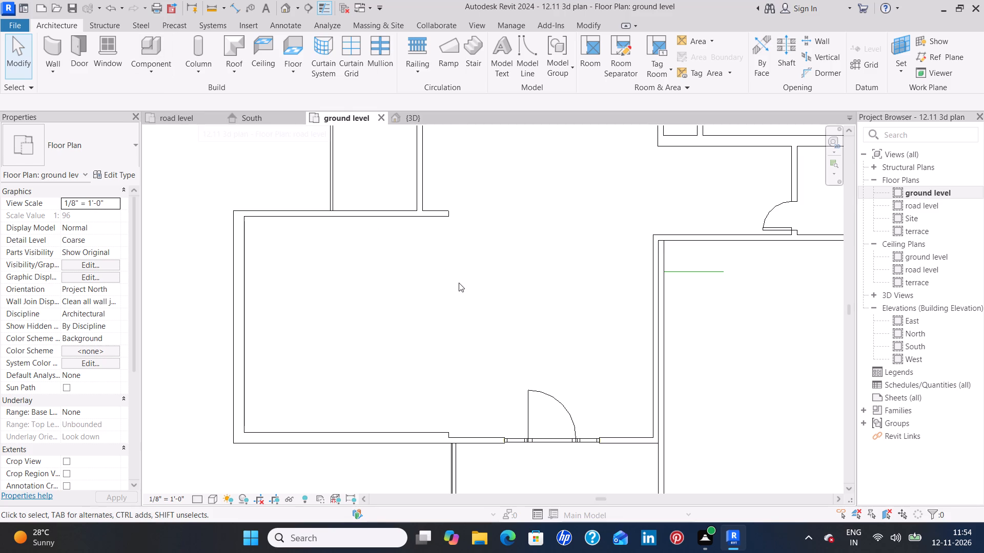
Load the Base Cabinet-Corner Unit-Square component family from the Casework library's Base Cabinets folder.
{"action": "left_click", "coordinate": [151, 44]}
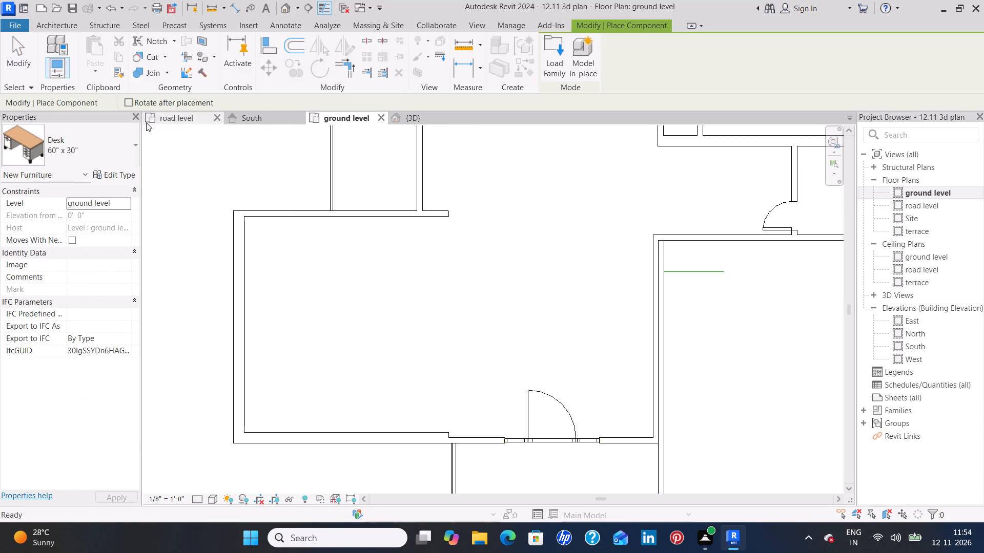
{"action": "left_click", "coordinate": [558, 65]}
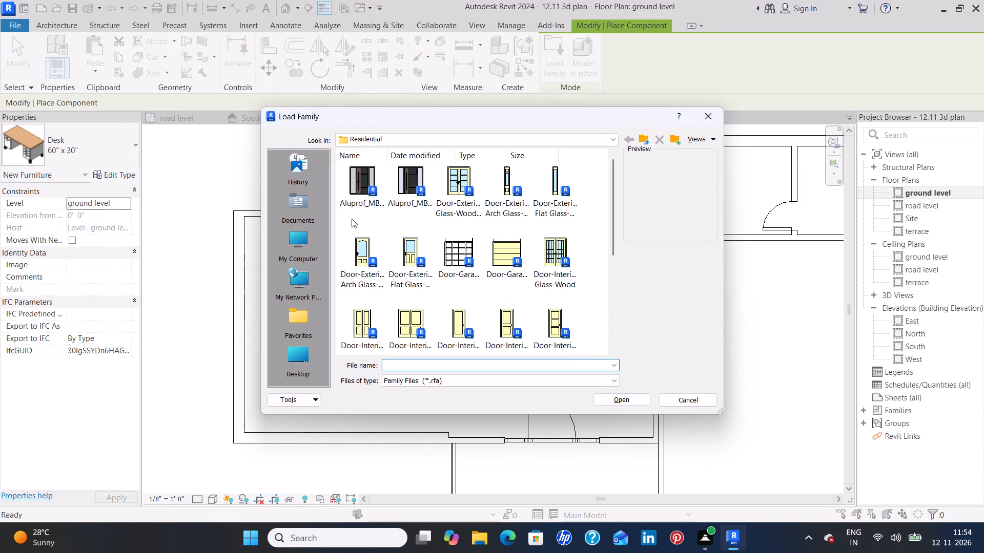
{"action": "left_click", "coordinate": [641, 133]}
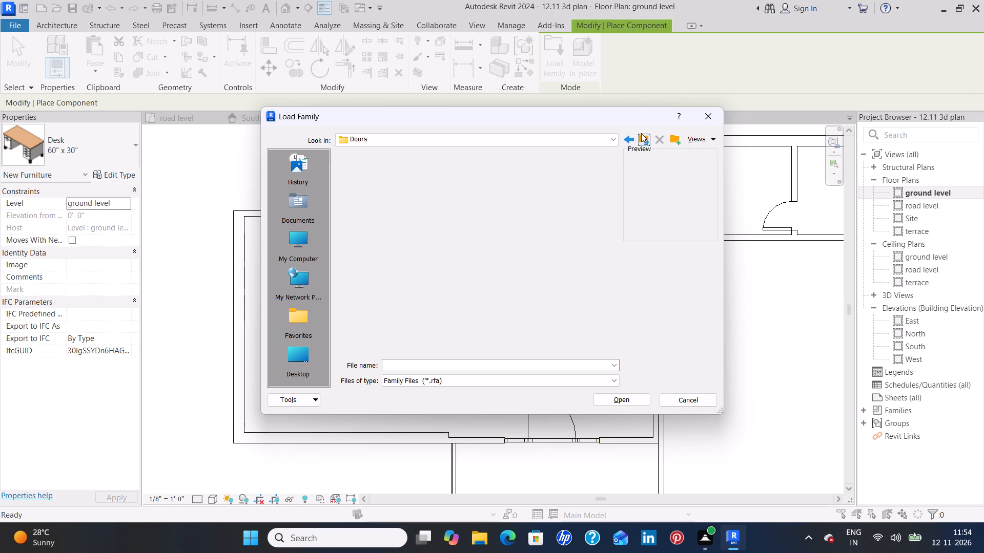
{"action": "left_click", "coordinate": [641, 133]}
{"action": "double_click", "coordinate": [511, 176]}
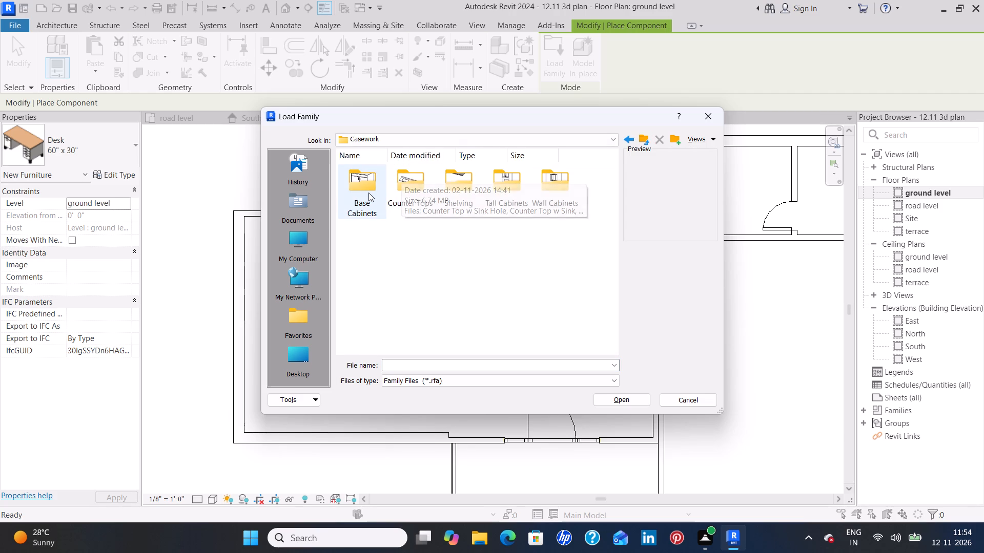
{"action": "left_click", "coordinate": [368, 193]}
{"action": "double_click", "coordinate": [371, 192]}
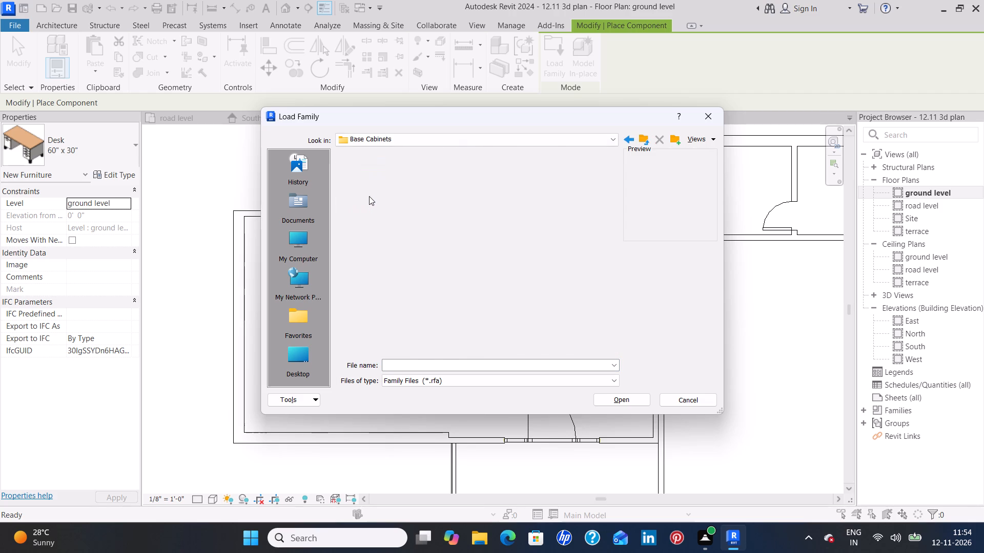
{"action": "scroll", "coordinate": [496, 260], "scroll_direction": "down", "scroll_amount": 3}
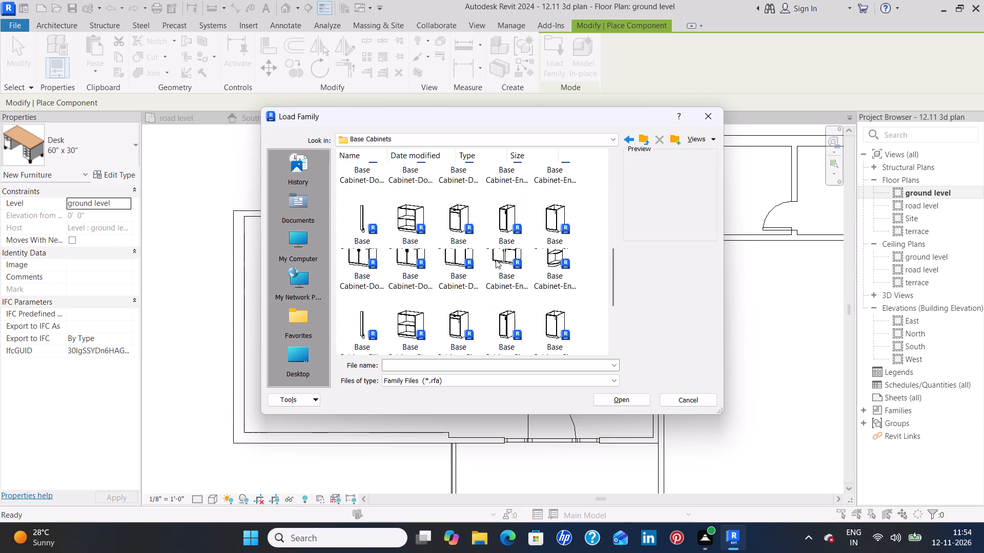
{"action": "scroll", "coordinate": [496, 260], "scroll_direction": "down", "scroll_amount": 2}
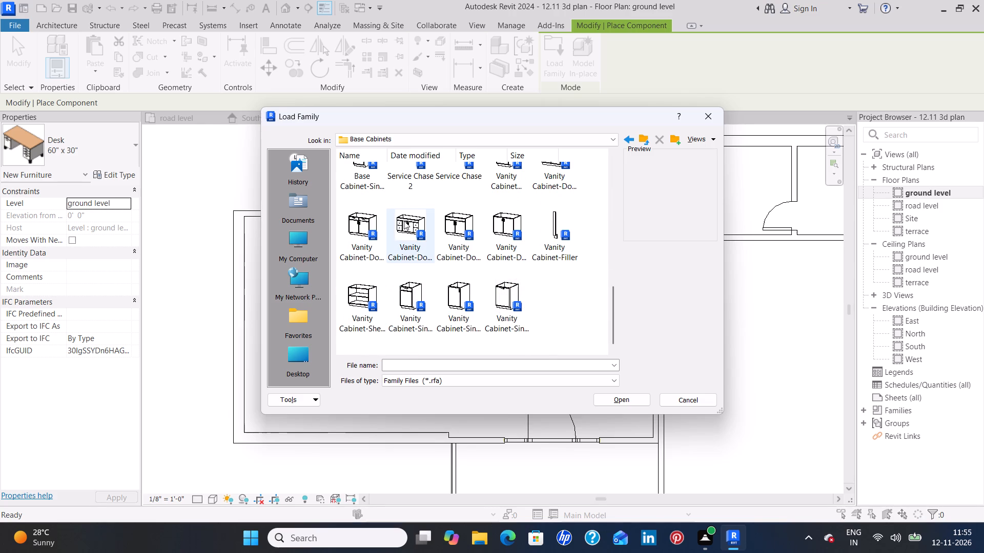
{"action": "scroll", "coordinate": [465, 206], "scroll_direction": "up", "scroll_amount": 1}
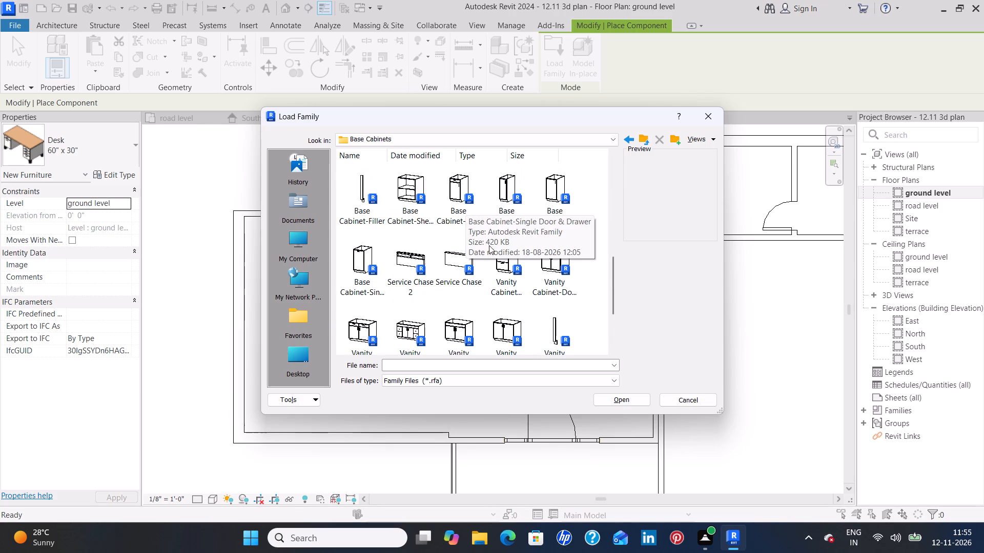
{"action": "scroll", "coordinate": [442, 277], "scroll_direction": "up", "scroll_amount": 1}
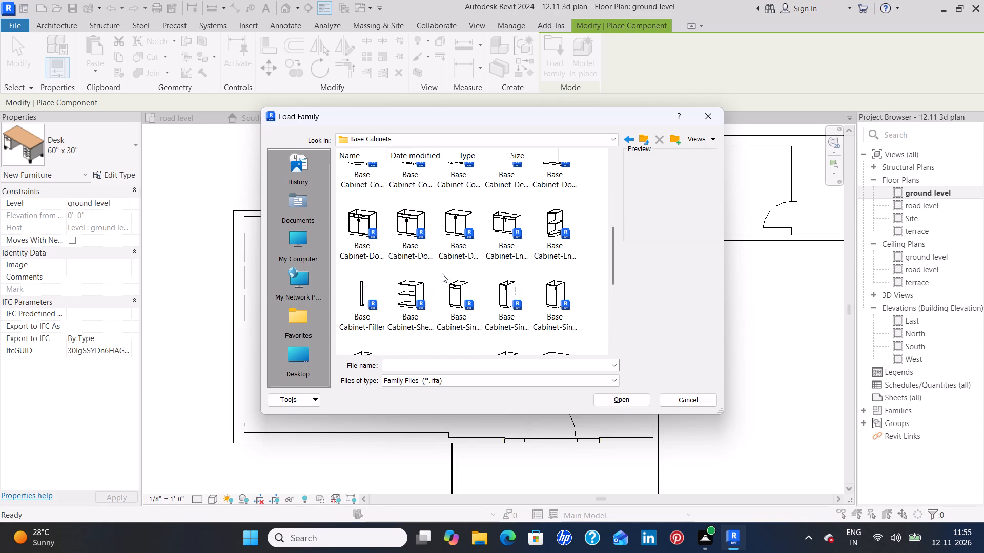
{"action": "scroll", "coordinate": [442, 273], "scroll_direction": "up", "scroll_amount": 1}
{"action": "left_click", "coordinate": [457, 248]}
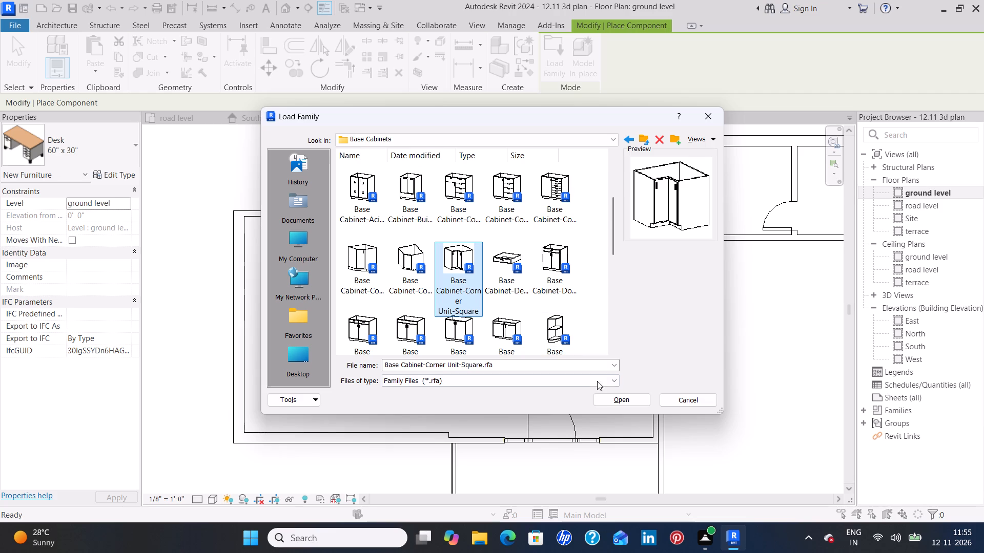
{"action": "left_click", "coordinate": [613, 397]}
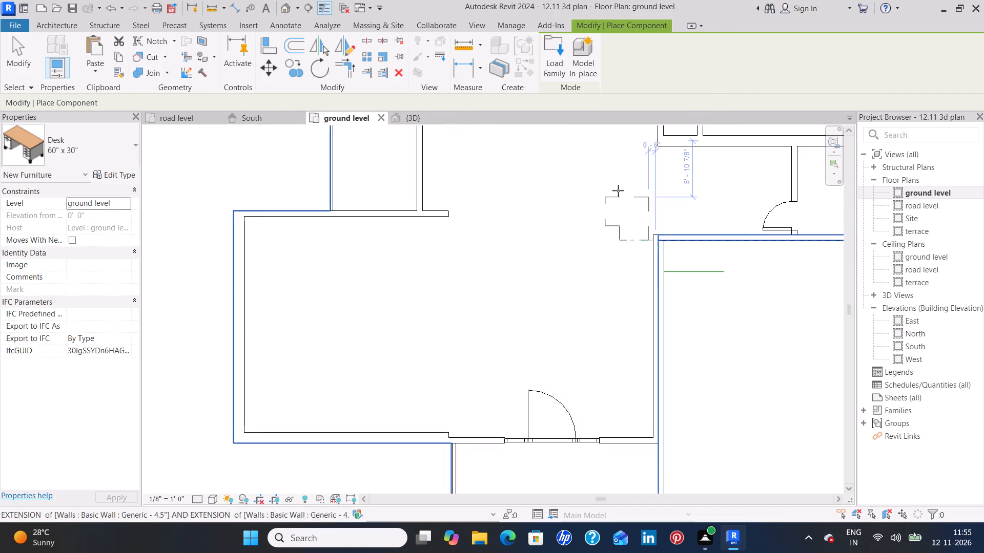
Place 36" square corner base cabinets in both corners of the kitchen's outer side wall, rotating the second to fit its corner.
{"action": "scroll", "coordinate": [618, 190], "scroll_direction": "down", "scroll_amount": 4}
{"action": "middle_click_drag", "start_coordinate": [601, 200], "coordinate": [517, 335]}
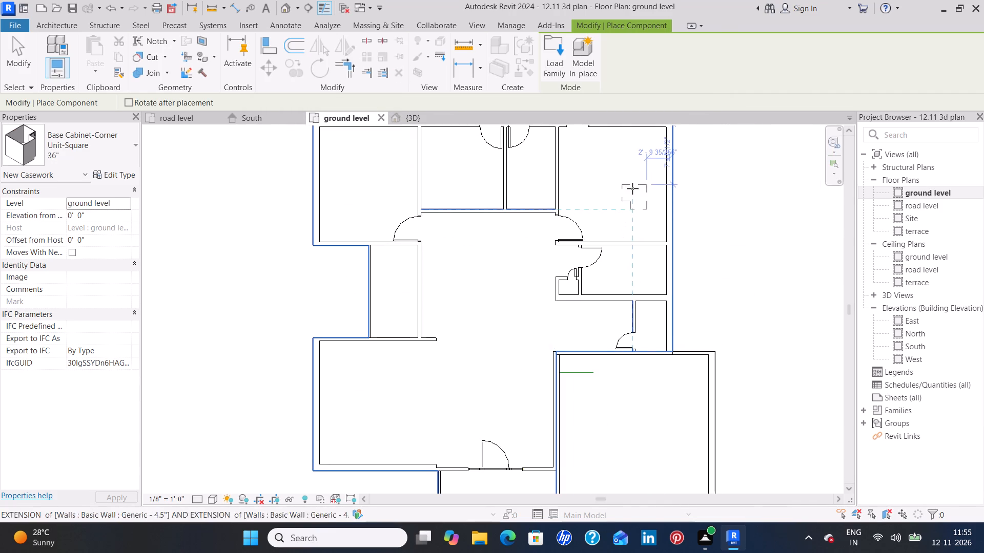
{"action": "middle_click_drag", "start_coordinate": [632, 188], "coordinate": [560, 288]}
{"action": "scroll", "coordinate": [574, 246], "scroll_direction": "up", "scroll_amount": 6}
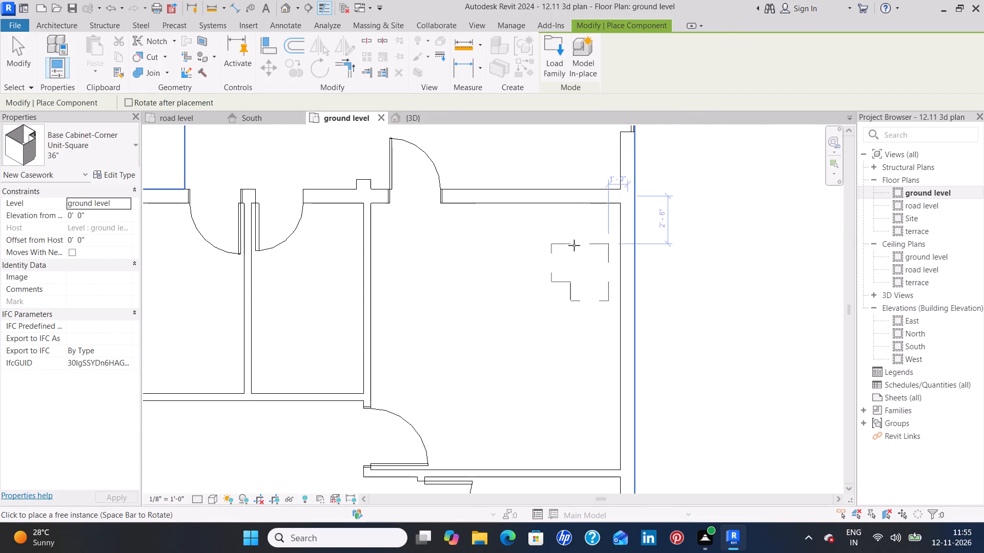
{"action": "left_click", "coordinate": [590, 205]}
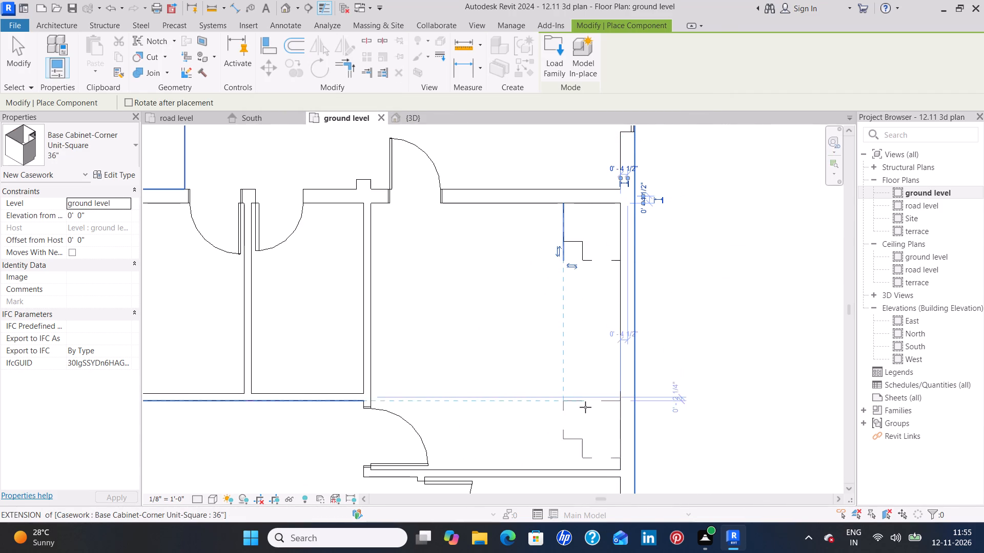
{"action": "key", "text": "space"}
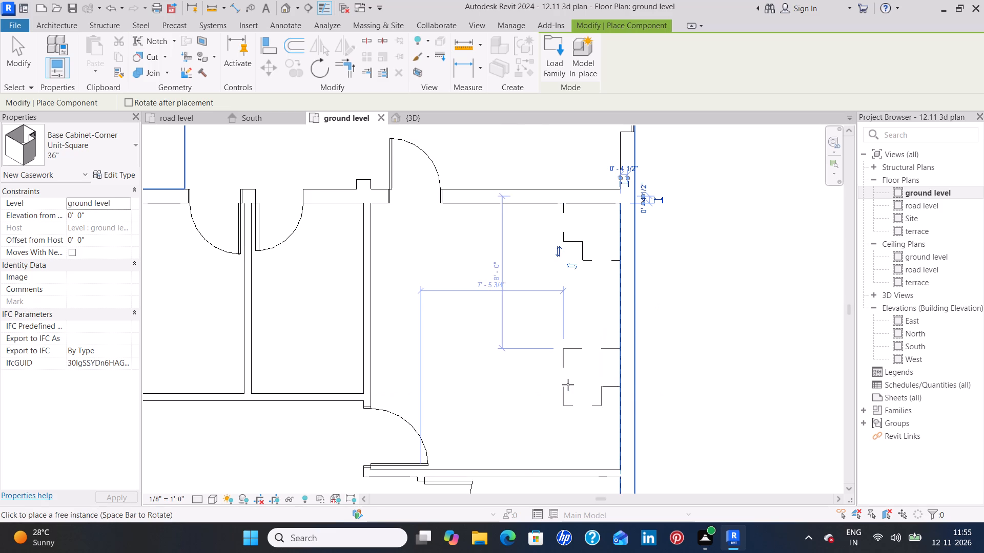
{"action": "key", "text": "space"}
{"action": "key", "text": "space"}
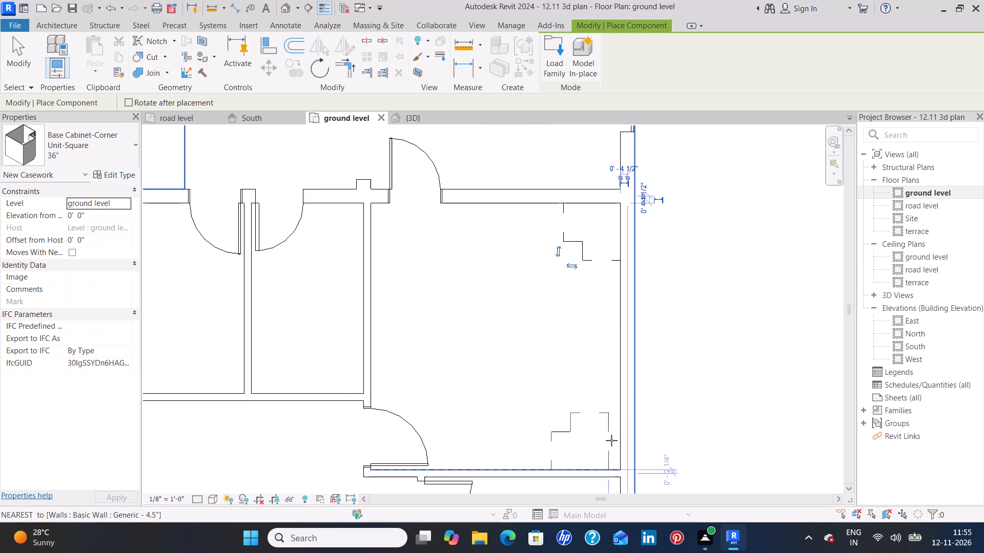
{"action": "left_click", "coordinate": [616, 438]}
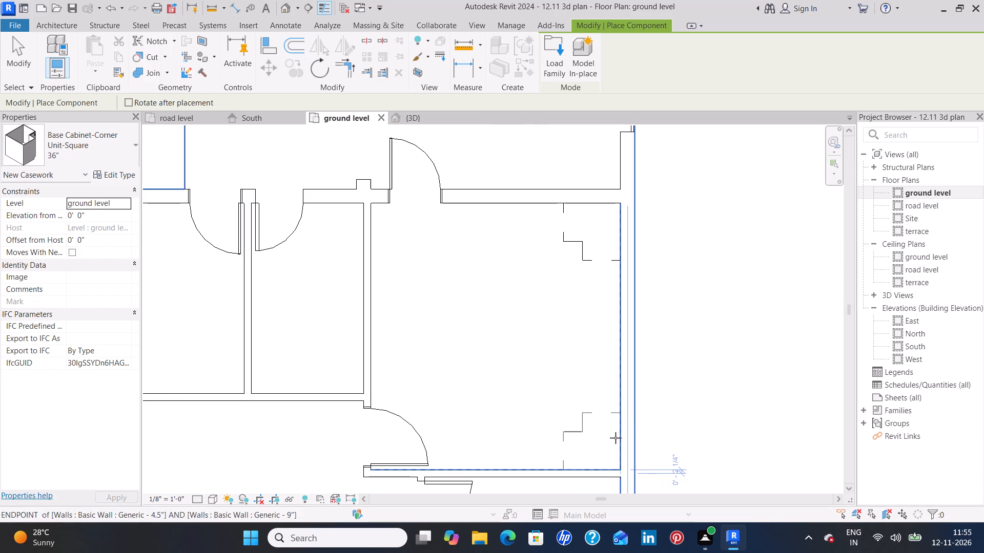
{"action": "key", "text": "Escape"}
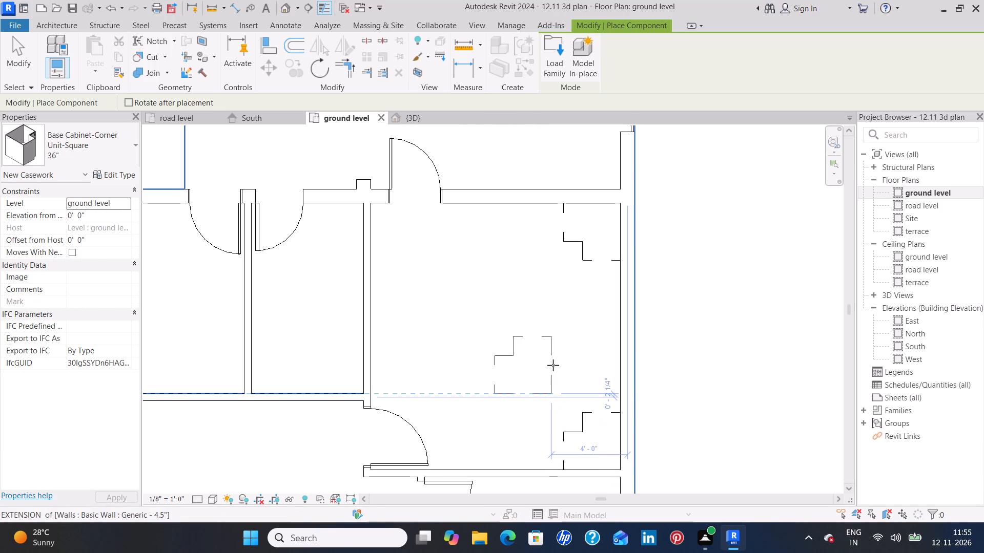
{"action": "key", "text": "Escape"}
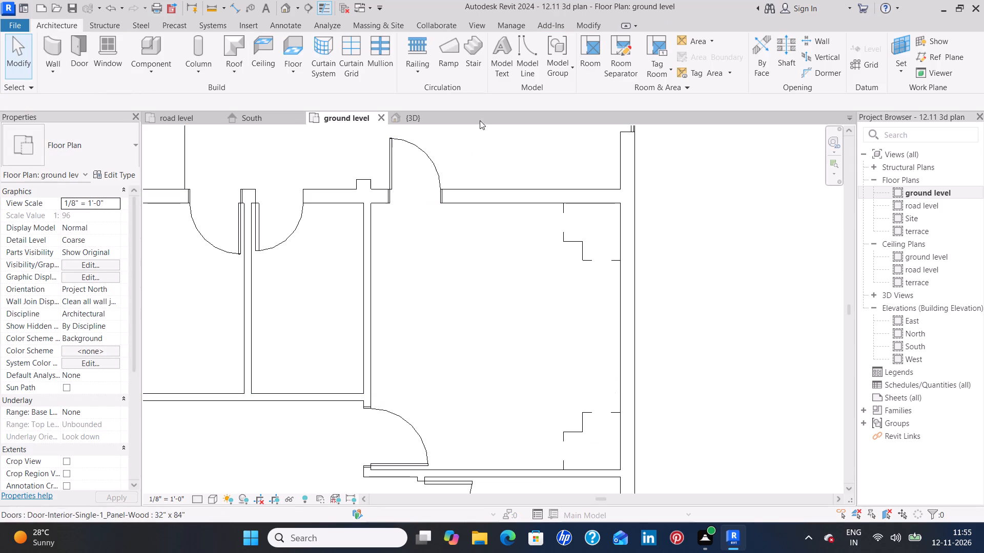
Load the Vanity Cabinet-Double Door & 4 Drawer component family from the Base Cabinets library folder.
{"action": "left_click", "coordinate": [148, 46]}
{"action": "left_click", "coordinate": [553, 55]}
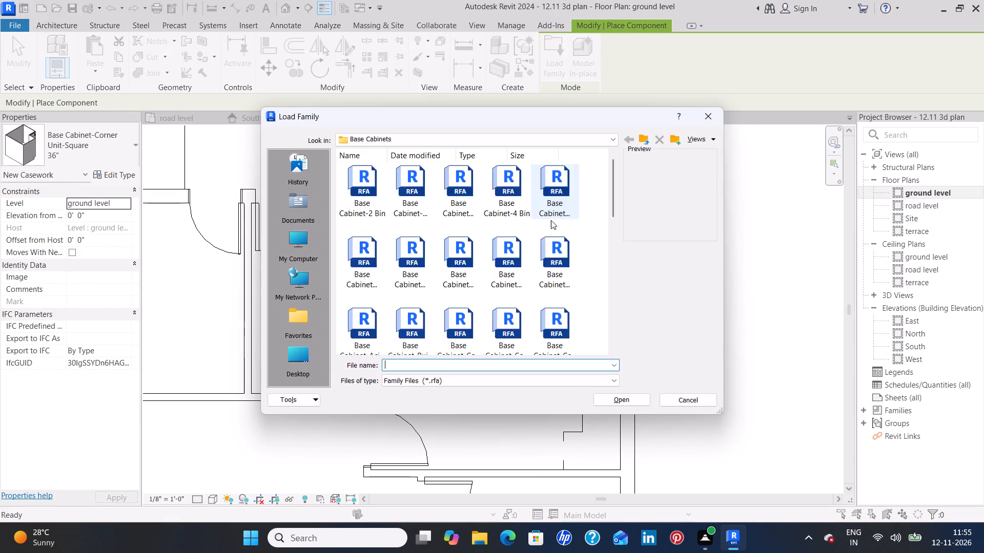
{"action": "scroll", "coordinate": [525, 230], "scroll_direction": "down", "scroll_amount": 2}
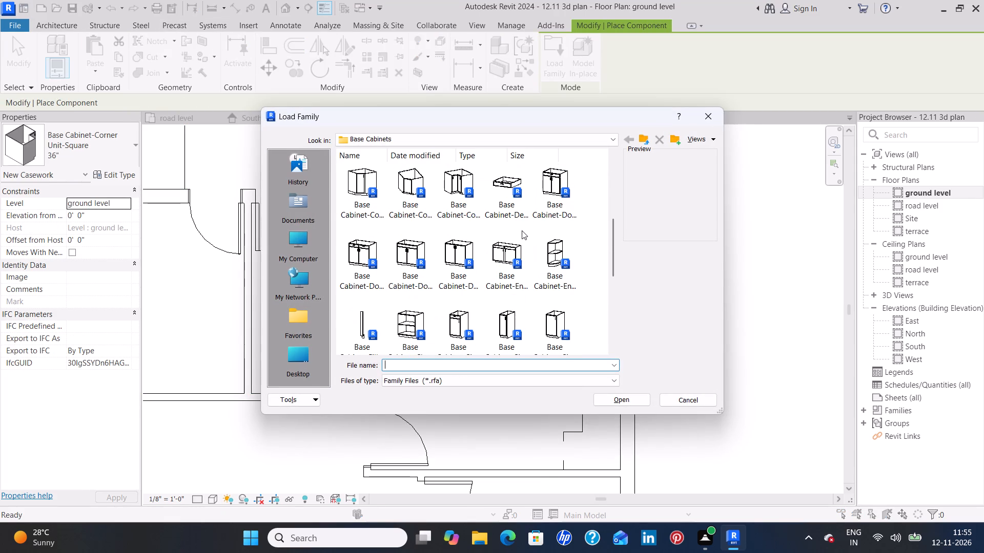
{"action": "scroll", "coordinate": [522, 230], "scroll_direction": "down", "scroll_amount": 3}
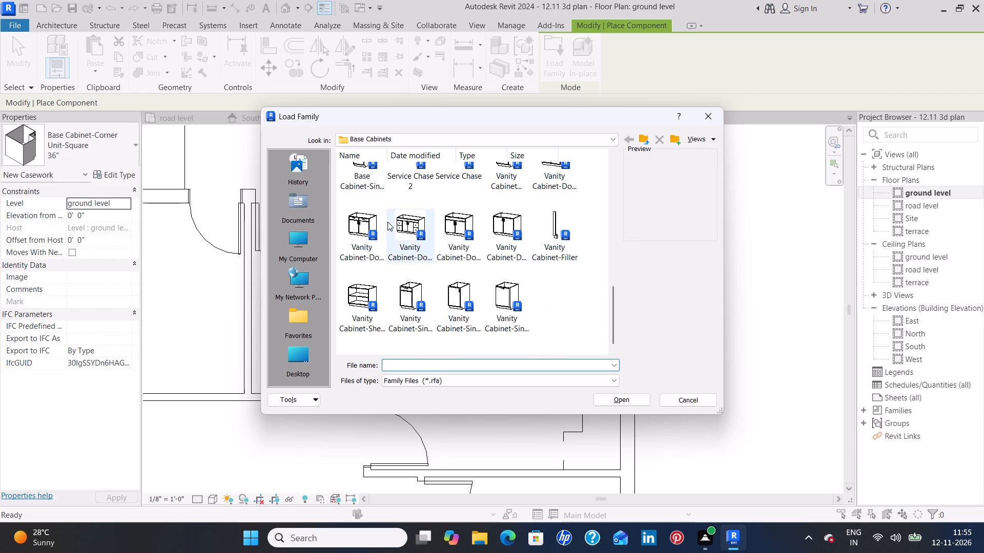
{"action": "left_click", "coordinate": [397, 219]}
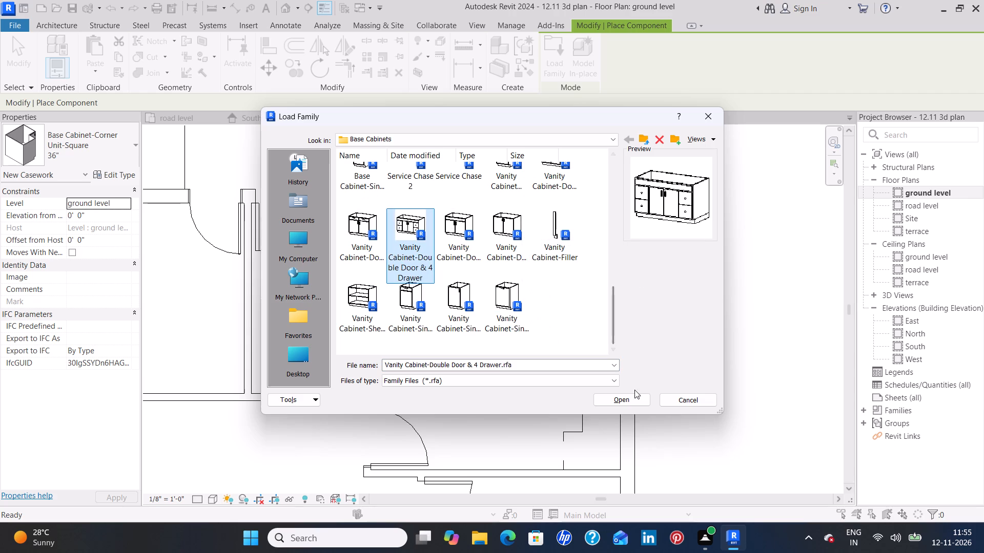
{"action": "left_click", "coordinate": [631, 397]}
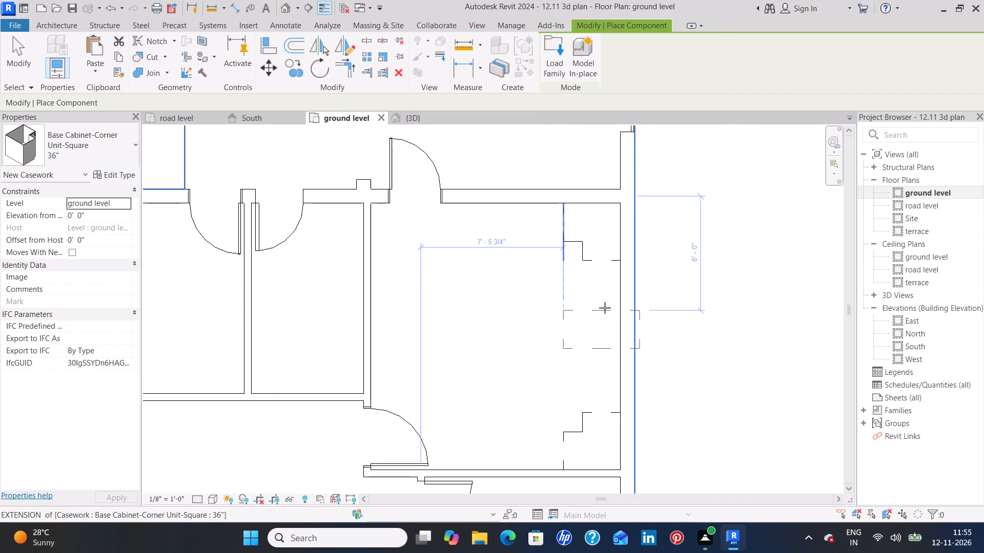
Place two 48" vanity cabinets between the kitchen's corner units and a third along the washing-area wall beside the adjacent corner unit.
{"action": "key", "text": "space"}
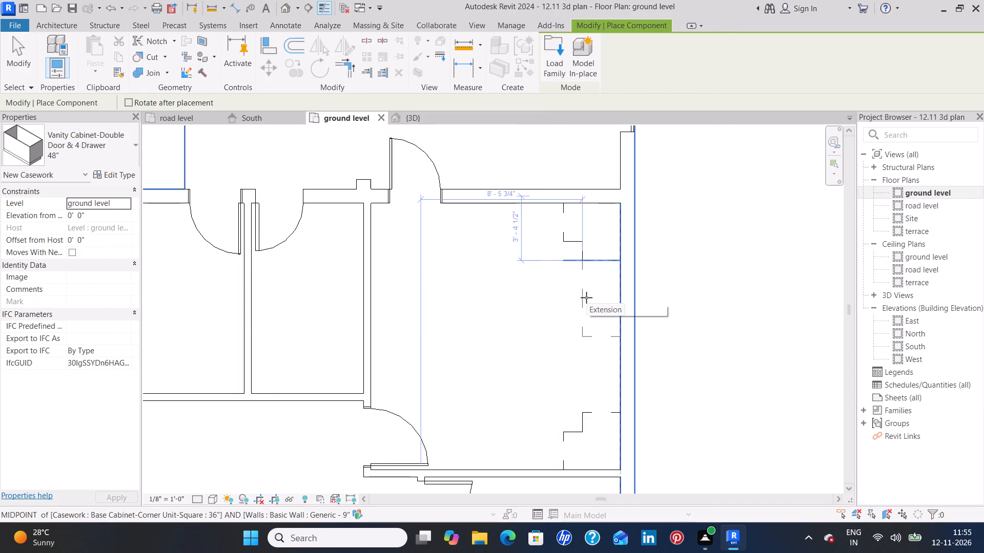
{"action": "left_click", "coordinate": [586, 297]}
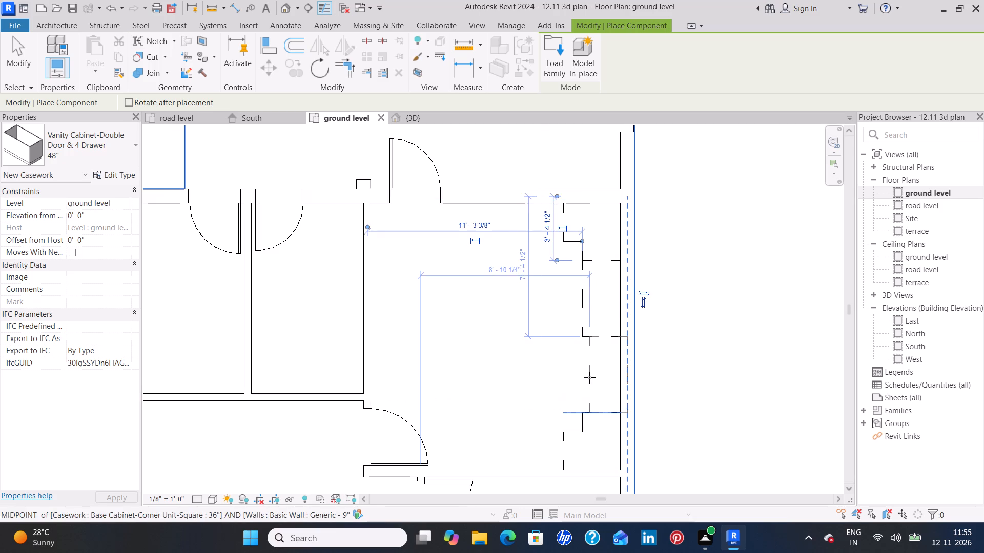
{"action": "left_click", "coordinate": [586, 378]}
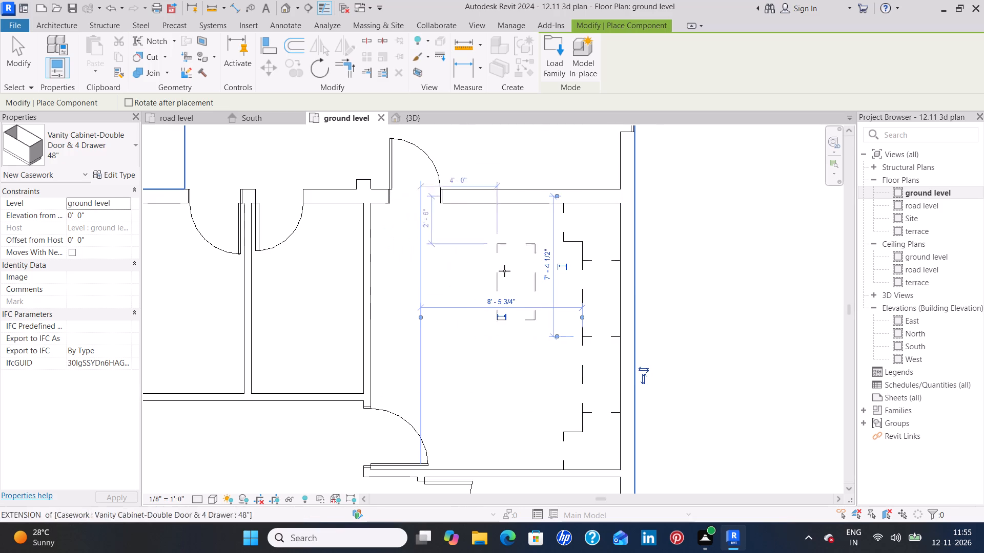
{"action": "key", "text": "space"}
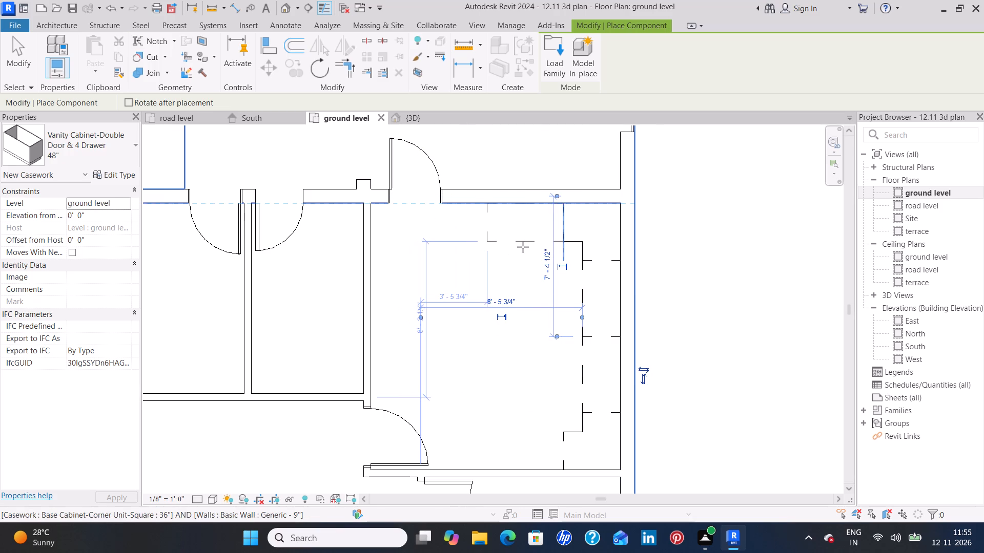
{"action": "left_click", "coordinate": [523, 247]}
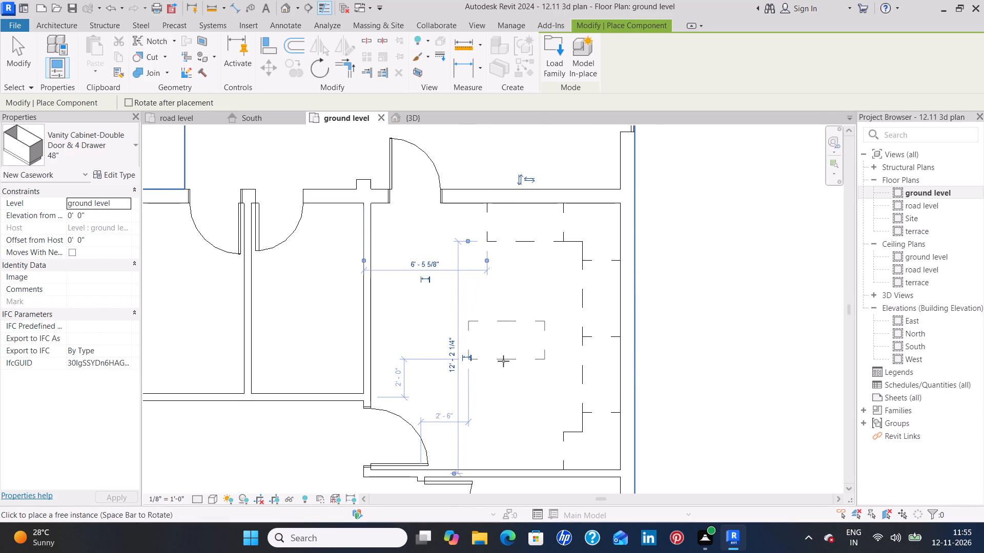
{"action": "key", "text": "Escape"}
{"action": "key", "text": "Escape"}
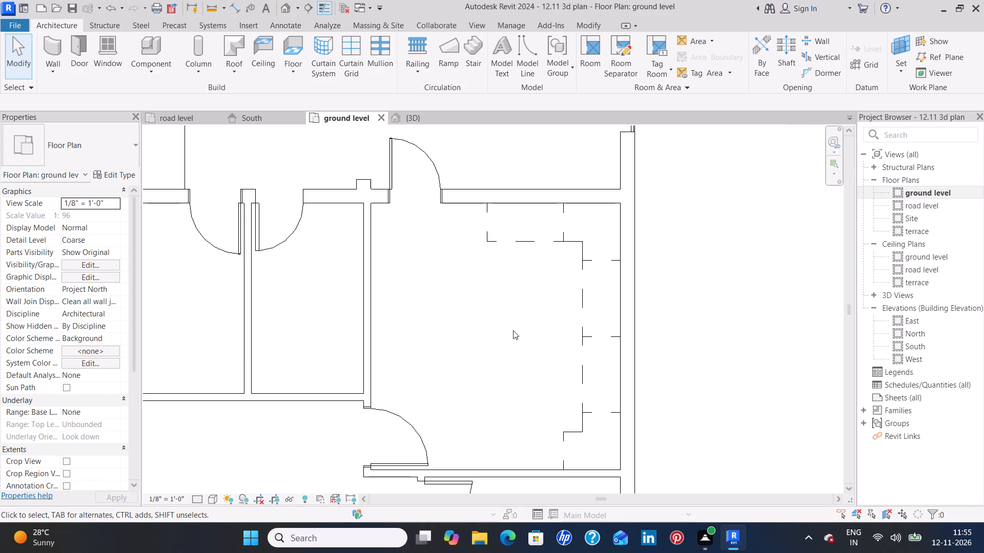
{"action": "middle_click_drag", "start_coordinate": [513, 330], "coordinate": [511, 307]}
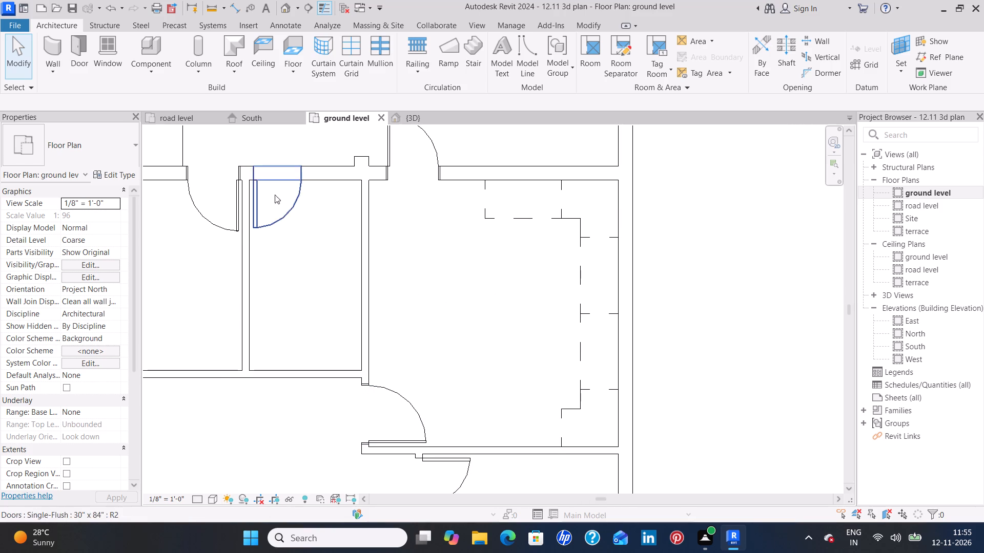
Load the Counter Top-L Shaped component family from the Casework library's Counter Tops folder.
{"action": "left_click", "coordinate": [147, 44]}
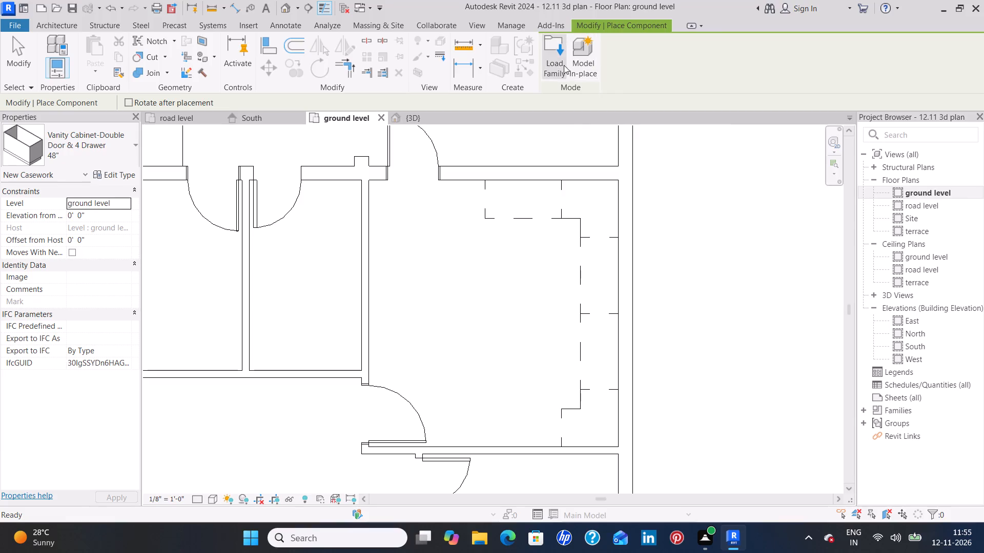
{"action": "left_click", "coordinate": [560, 65]}
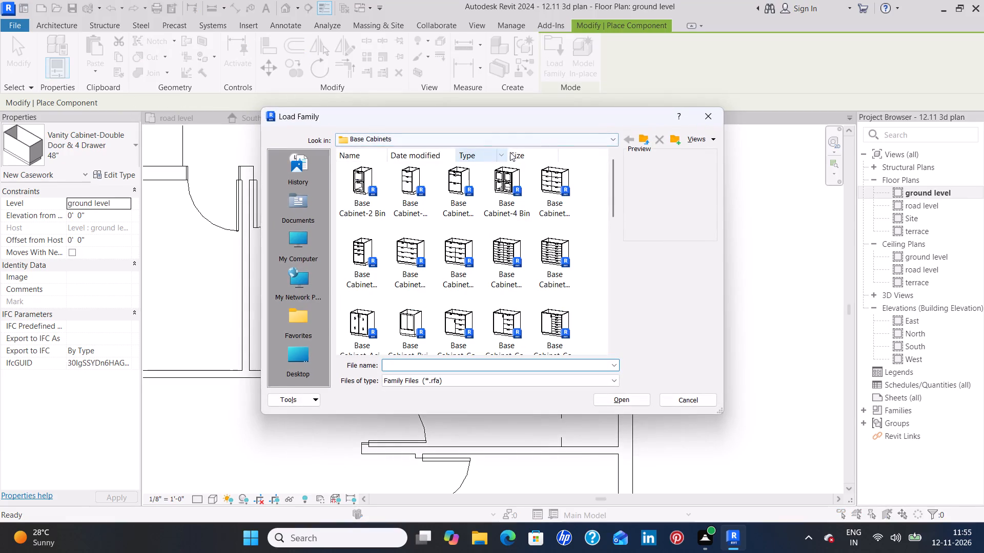
{"action": "left_click", "coordinate": [644, 139]}
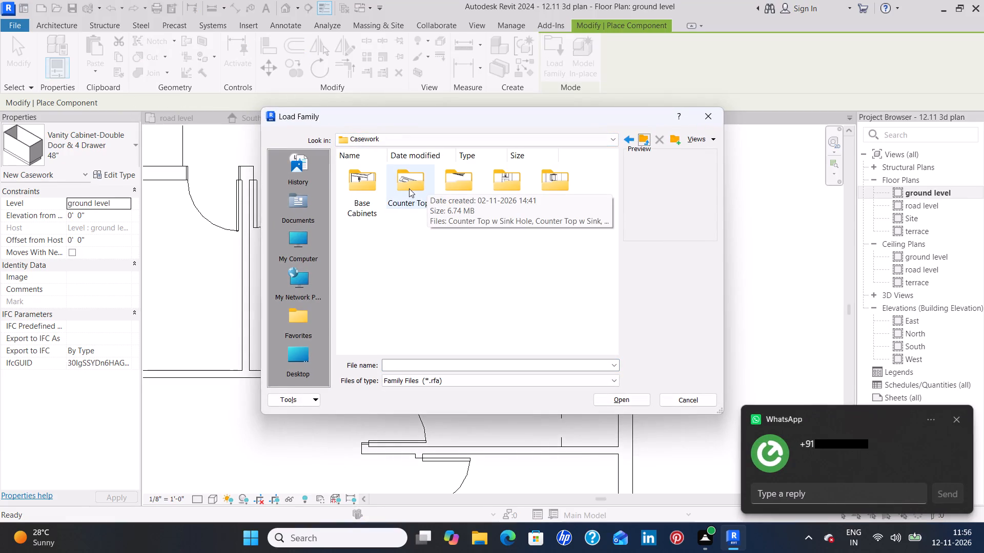
{"action": "double_click", "coordinate": [409, 188]}
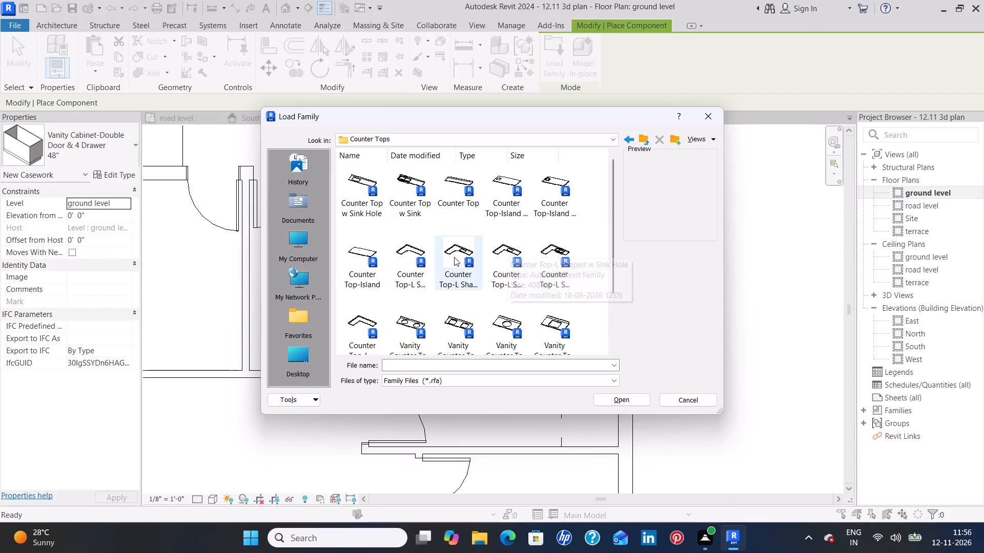
{"action": "left_click", "coordinate": [358, 320]}
{"action": "left_click", "coordinate": [610, 402]}
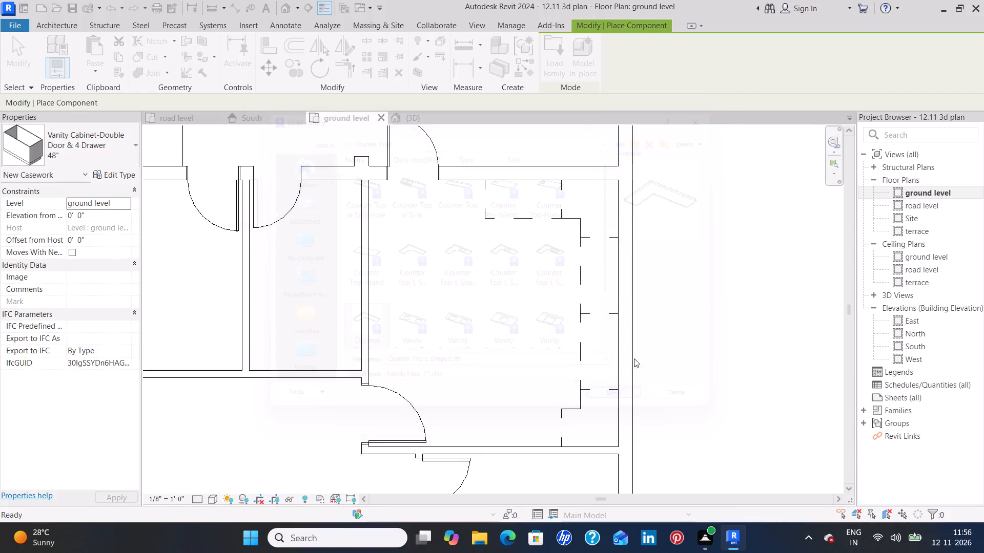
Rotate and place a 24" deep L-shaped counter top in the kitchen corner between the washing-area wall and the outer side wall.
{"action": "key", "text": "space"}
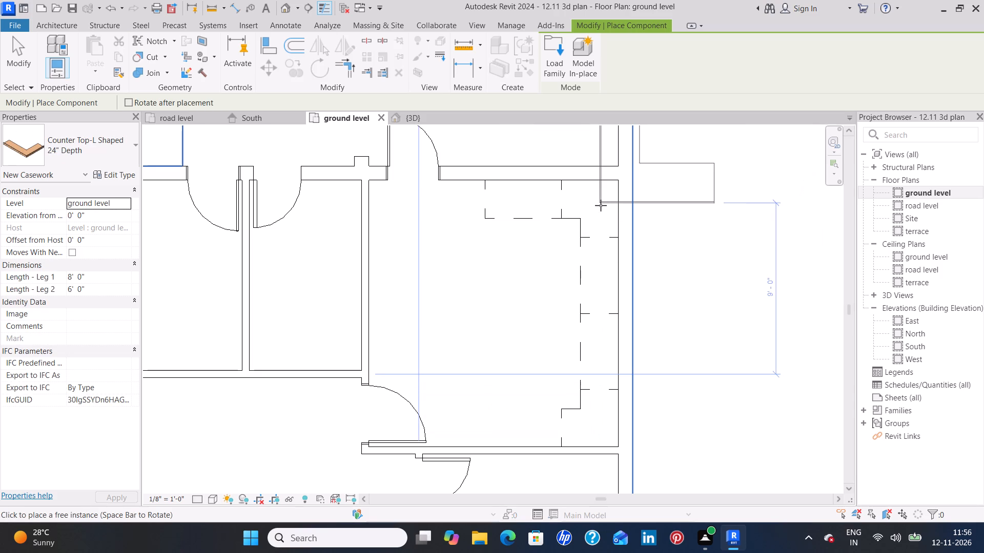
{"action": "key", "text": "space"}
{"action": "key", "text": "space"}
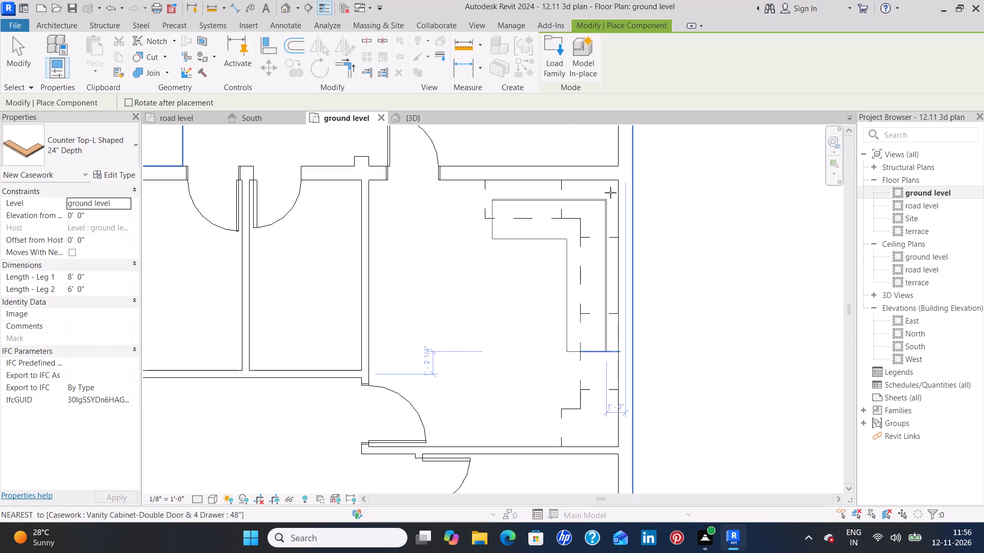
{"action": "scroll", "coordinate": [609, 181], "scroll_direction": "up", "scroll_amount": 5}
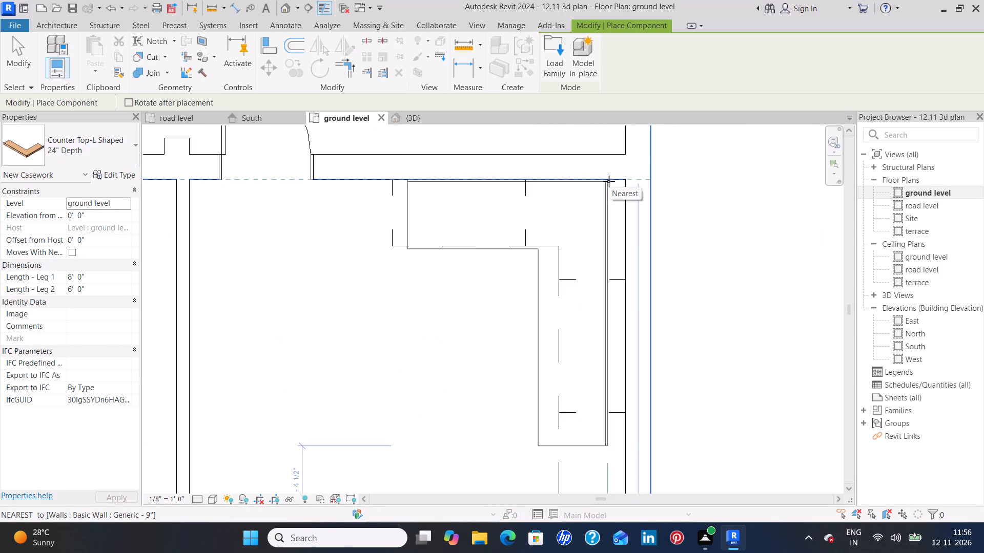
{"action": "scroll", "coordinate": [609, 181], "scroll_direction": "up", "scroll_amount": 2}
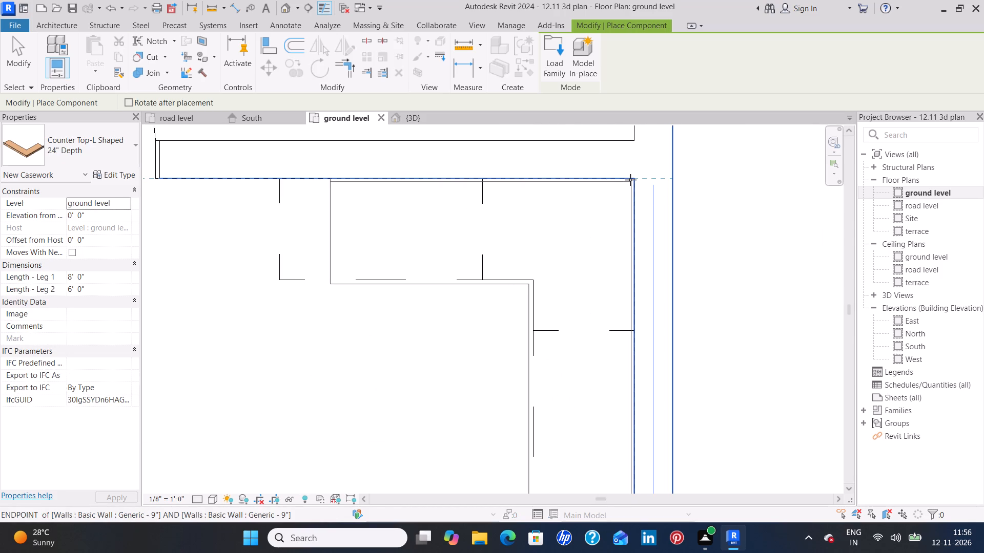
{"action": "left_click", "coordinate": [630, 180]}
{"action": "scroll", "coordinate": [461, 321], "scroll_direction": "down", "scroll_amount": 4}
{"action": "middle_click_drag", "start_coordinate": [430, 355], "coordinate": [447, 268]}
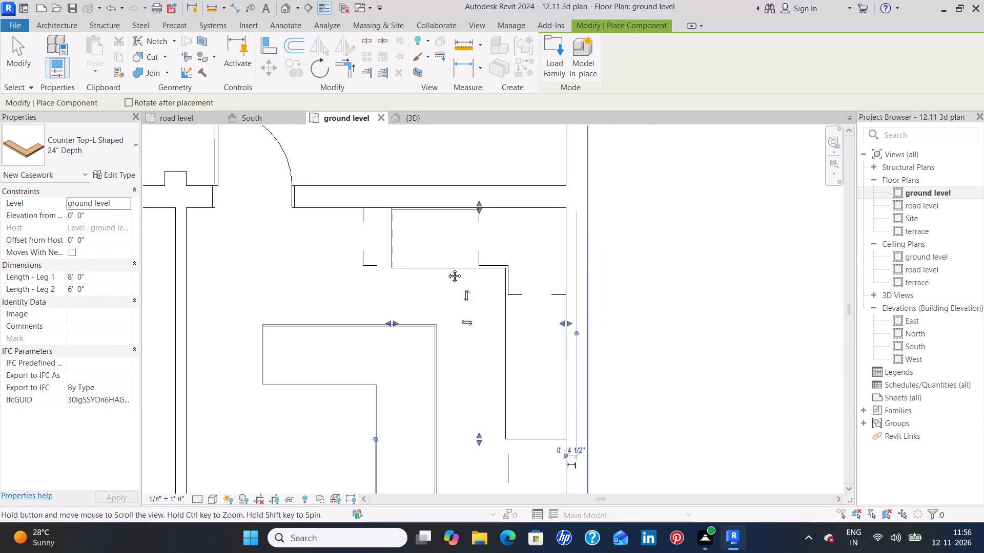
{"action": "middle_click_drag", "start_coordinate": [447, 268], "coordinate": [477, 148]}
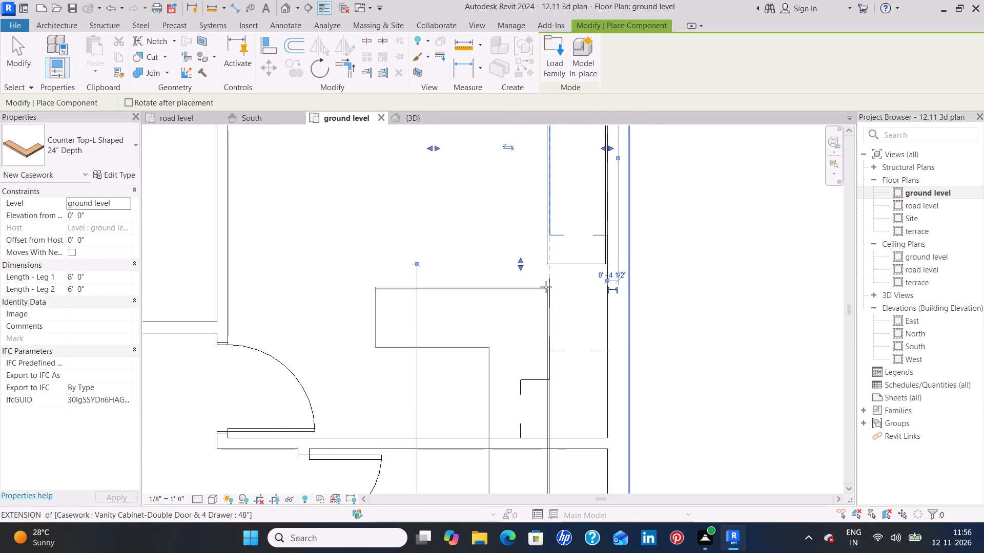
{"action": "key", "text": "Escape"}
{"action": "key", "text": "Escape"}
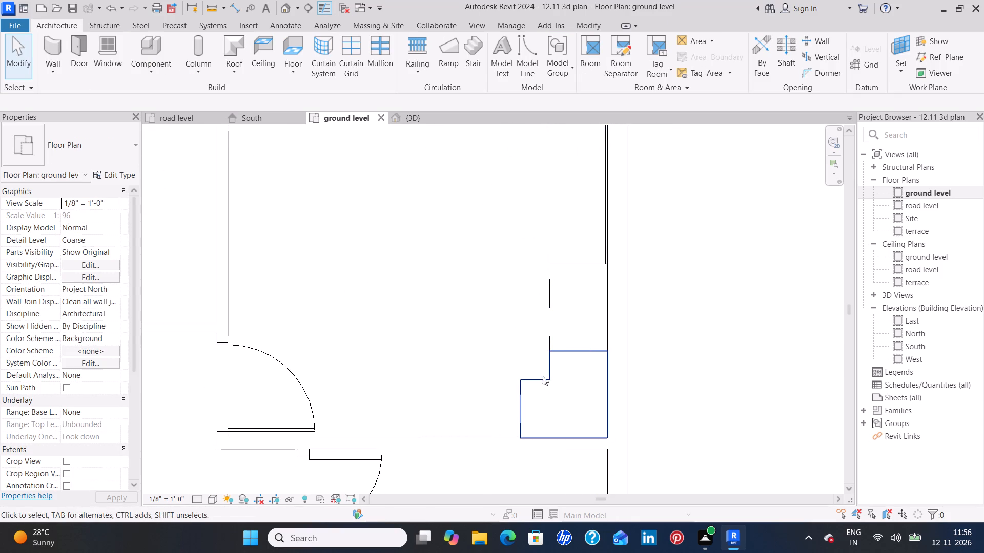
Delete the 48" vanity cabinet along the kitchen's washing-area wall.
{"action": "scroll", "coordinate": [539, 343], "scroll_direction": "down", "scroll_amount": 4}
{"action": "middle_click_drag", "start_coordinate": [447, 296], "coordinate": [434, 323]}
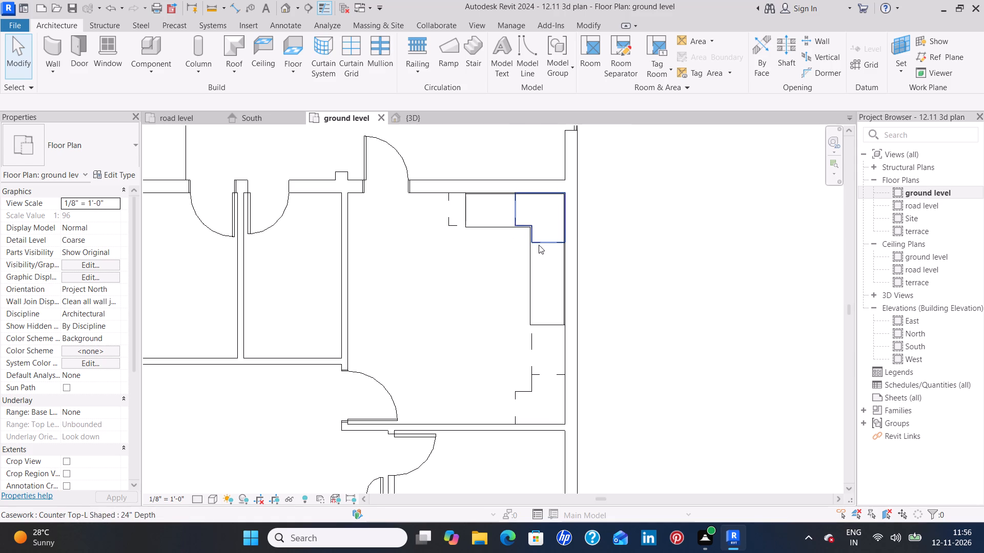
{"action": "left_click", "coordinate": [453, 211]}
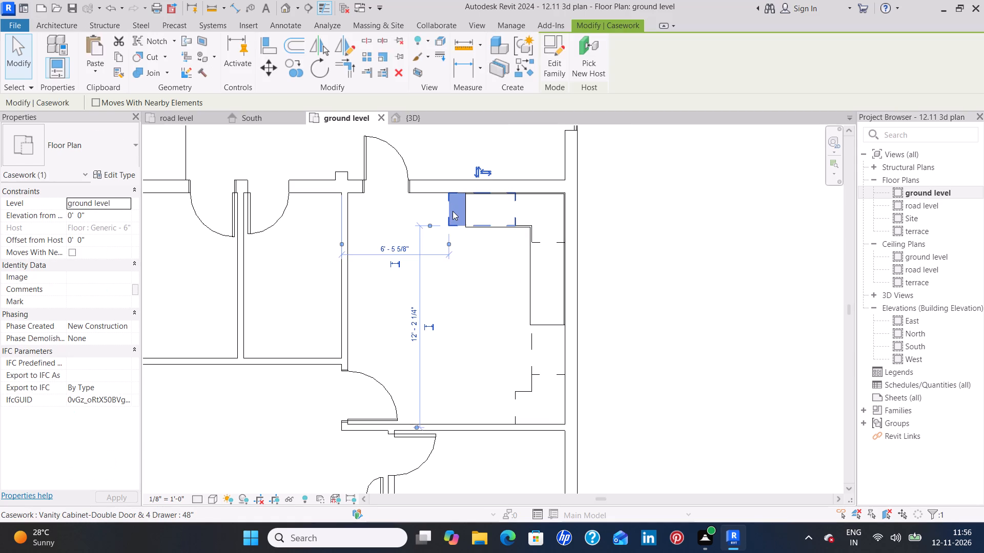
{"action": "key", "text": "Delete"}
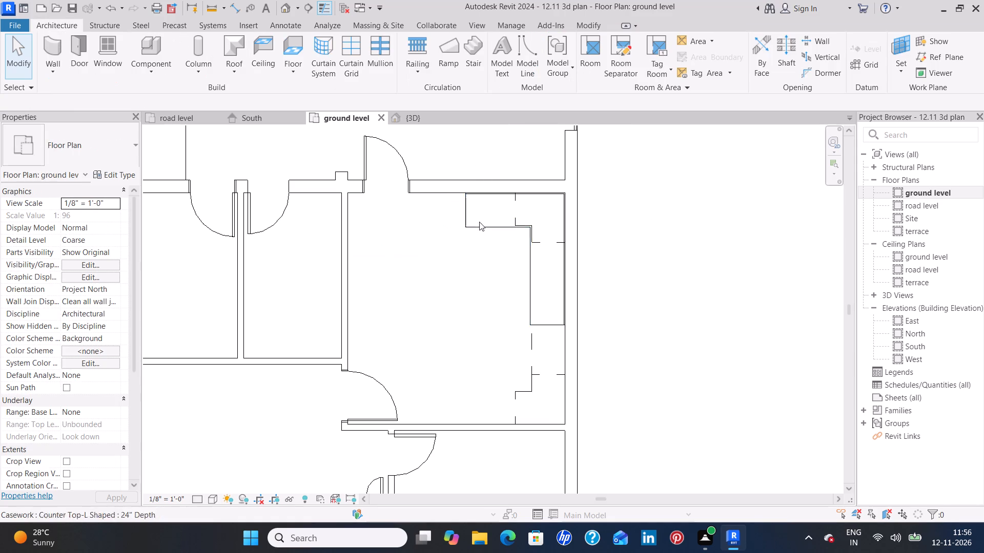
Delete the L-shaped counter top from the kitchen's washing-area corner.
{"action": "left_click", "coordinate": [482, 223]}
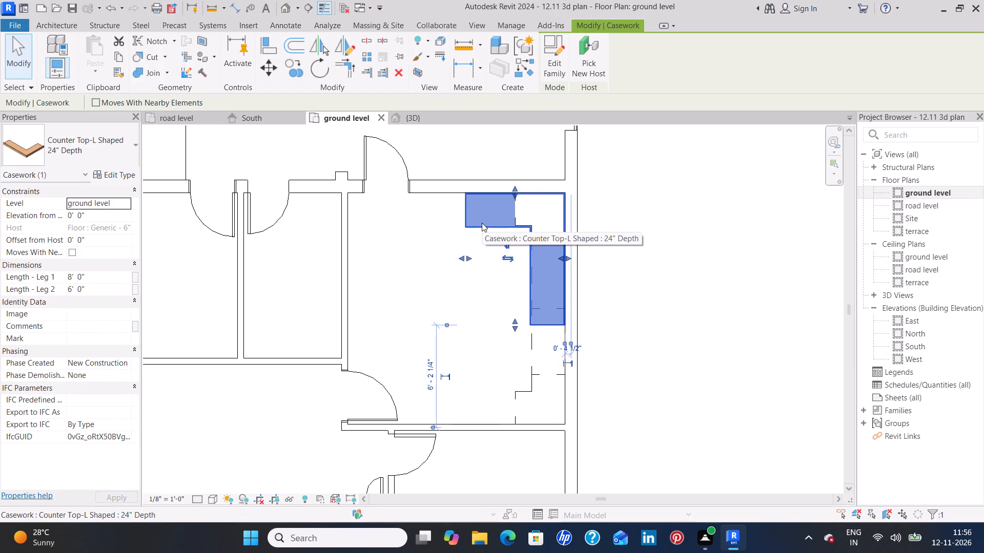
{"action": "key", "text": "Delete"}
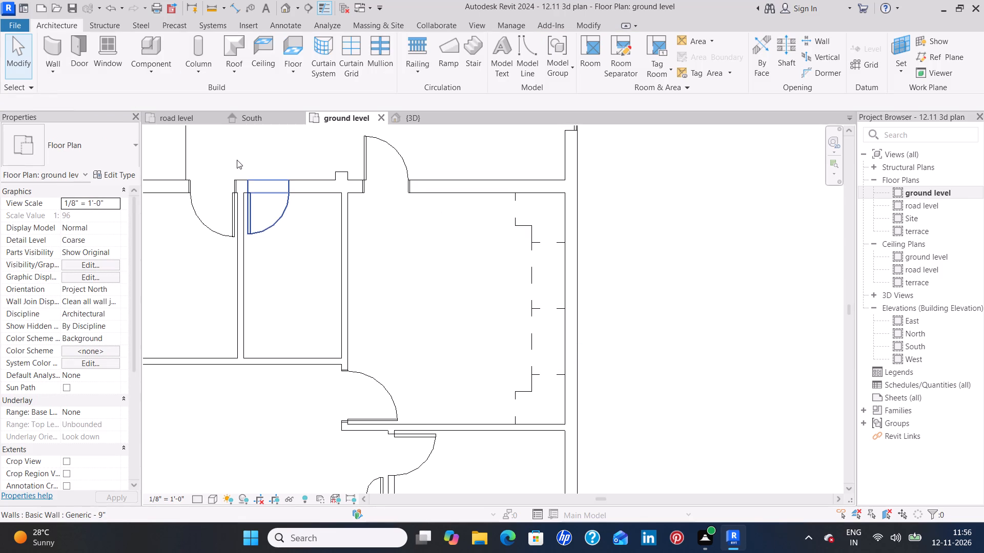
Place a 24" deep L-shaped counter top over the corner cabinet farthest from the washing area, rotating it to fit both walls.
{"action": "left_click", "coordinate": [148, 42]}
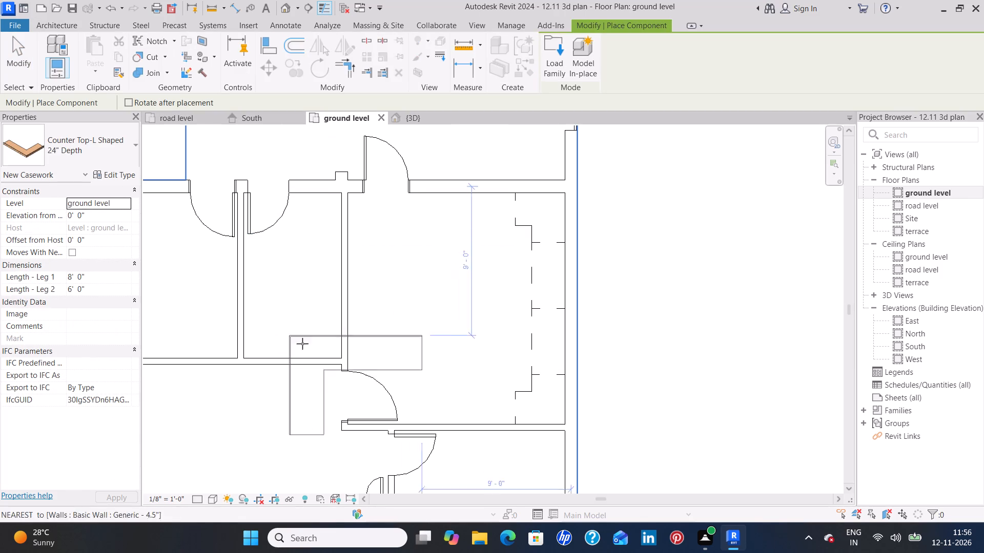
{"action": "key", "text": "space"}
{"action": "key", "text": "space"}
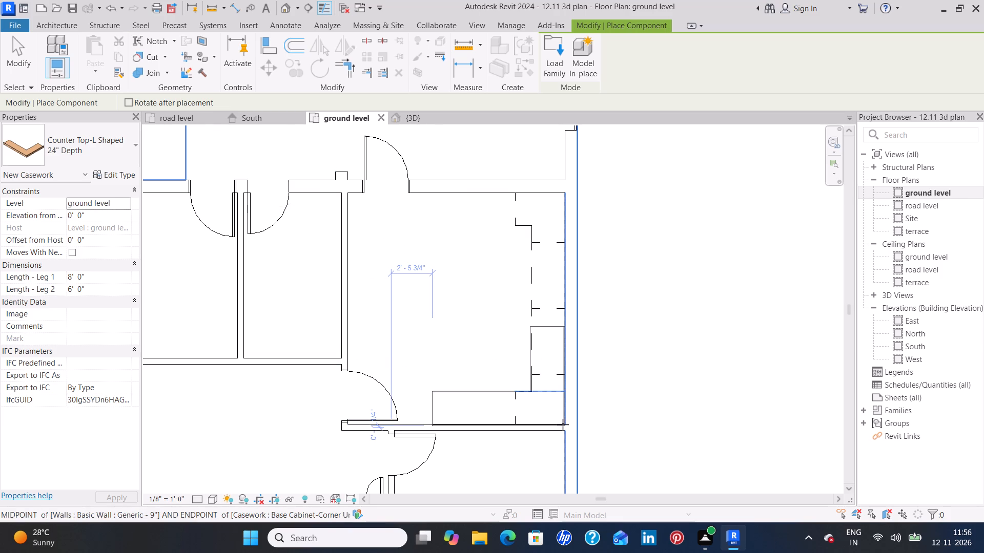
{"action": "scroll", "coordinate": [562, 425], "scroll_direction": "up", "scroll_amount": 8}
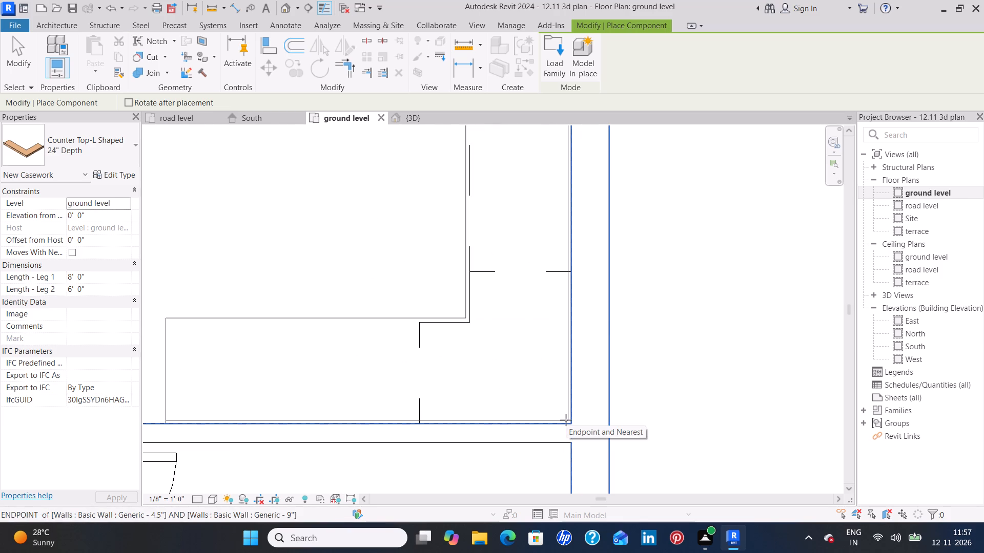
{"action": "left_click", "coordinate": [566, 420]}
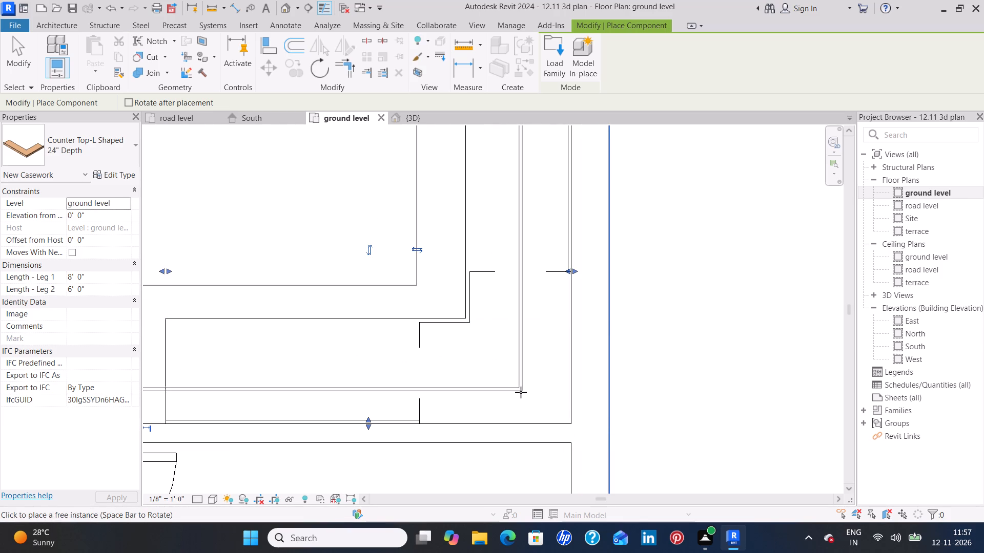
{"action": "key", "text": "Escape"}
{"action": "key", "text": "Escape"}
Load the Counter Top w Sink component family from the Counter Tops library folder.
{"action": "scroll", "coordinate": [523, 380], "scroll_direction": "down", "scroll_amount": 2}
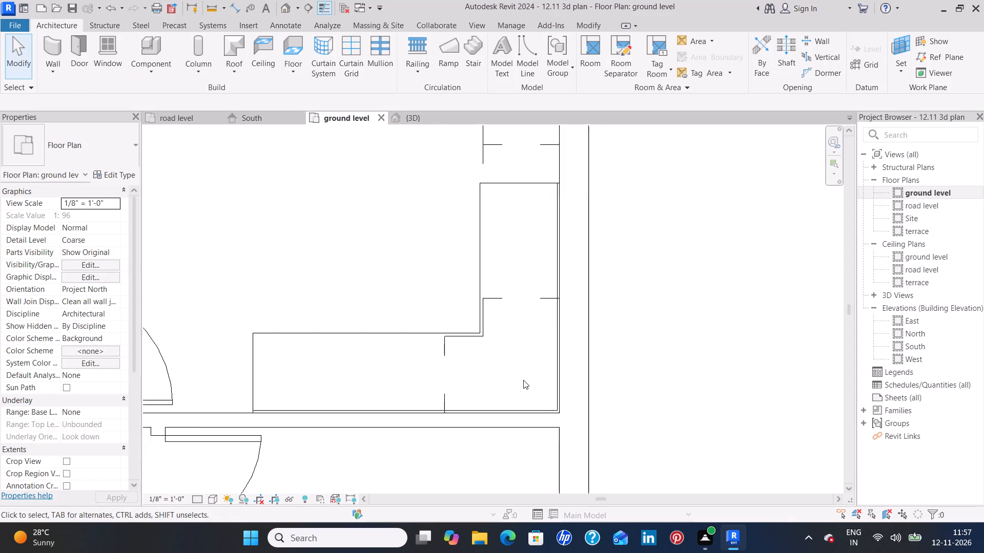
{"action": "scroll", "coordinate": [523, 380], "scroll_direction": "down", "scroll_amount": 3}
{"action": "middle_click_drag", "start_coordinate": [447, 297], "coordinate": [445, 338]}
{"action": "scroll", "coordinate": [445, 338], "scroll_direction": "down", "scroll_amount": 4}
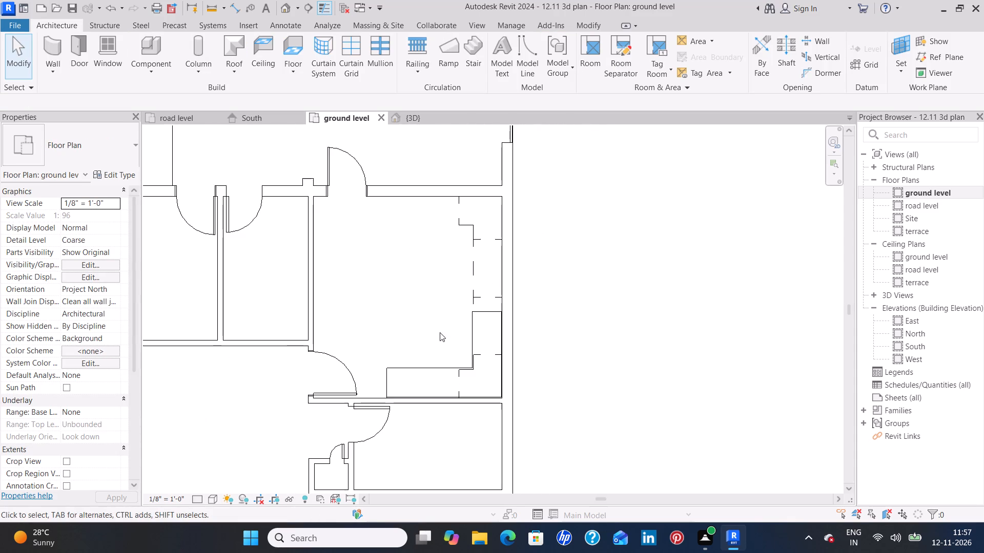
{"action": "middle_click_drag", "start_coordinate": [431, 316], "coordinate": [424, 346]}
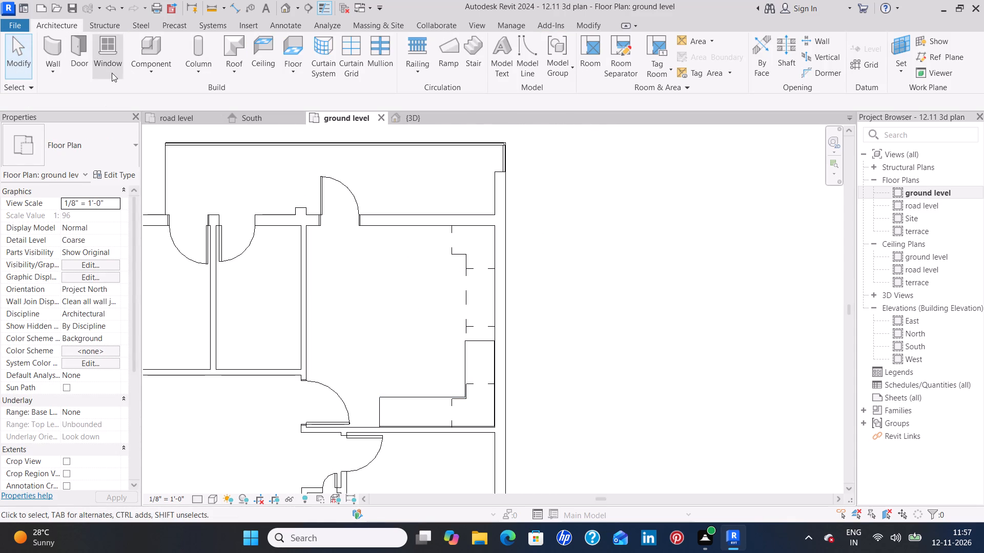
{"action": "left_click", "coordinate": [143, 45]}
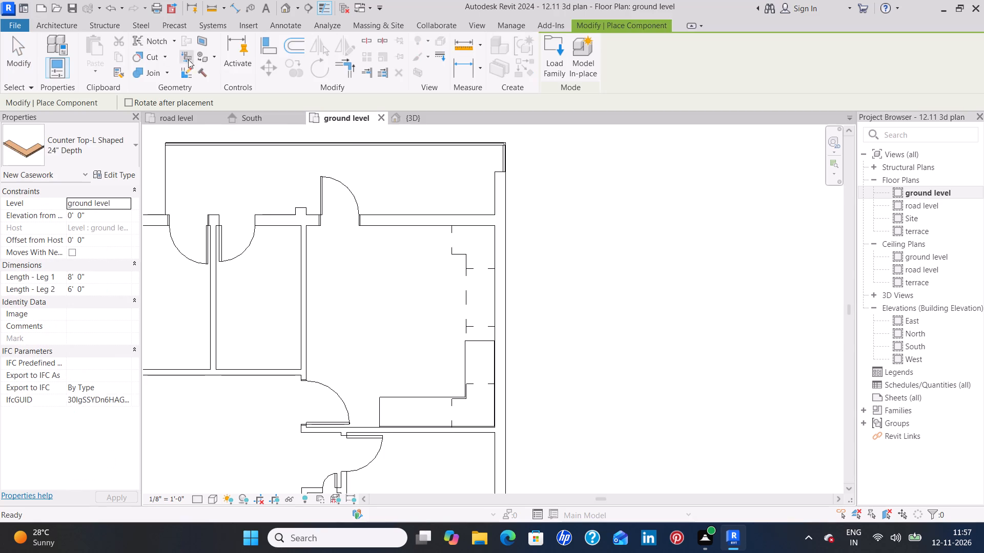
{"action": "left_click", "coordinate": [559, 68]}
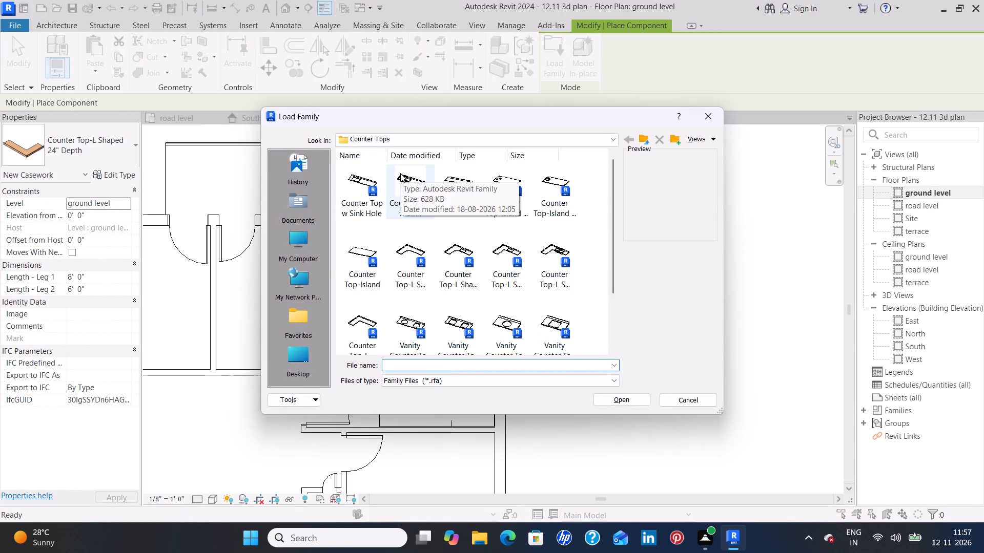
{"action": "left_click", "coordinate": [400, 173]}
{"action": "left_click", "coordinate": [617, 403]}
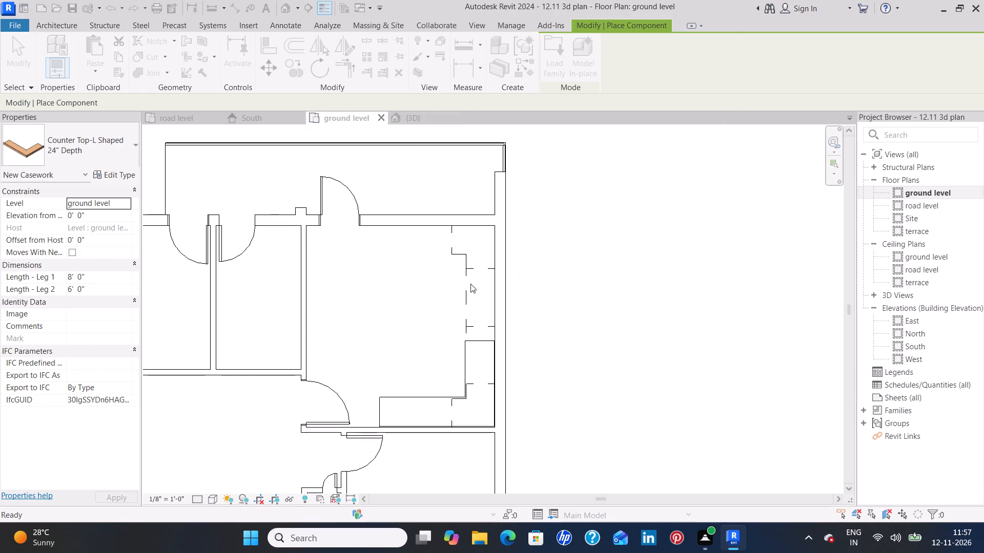
Place an 8' long, 24" deep counter top with sink along the kitchen's washing-area wall, starting beside the door opening.
{"action": "scroll", "coordinate": [359, 226], "scroll_direction": "up", "scroll_amount": 6}
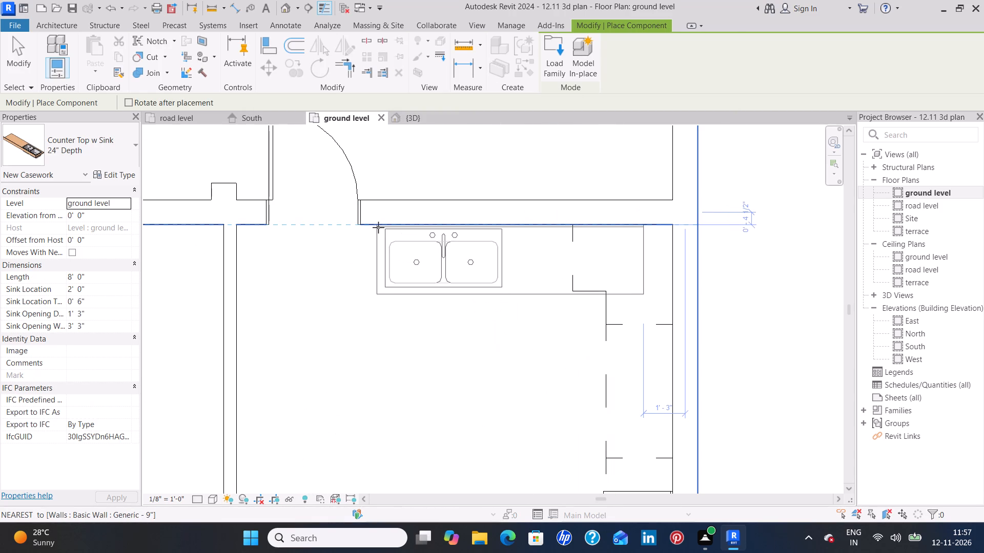
{"action": "left_click", "coordinate": [378, 227]}
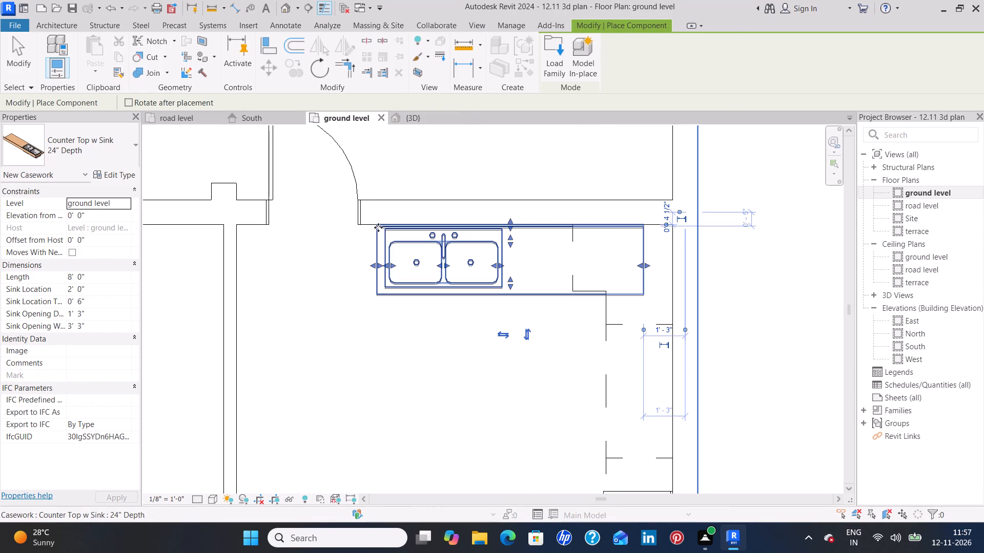
{"action": "key", "text": "Escape"}
{"action": "key", "text": "Escape"}
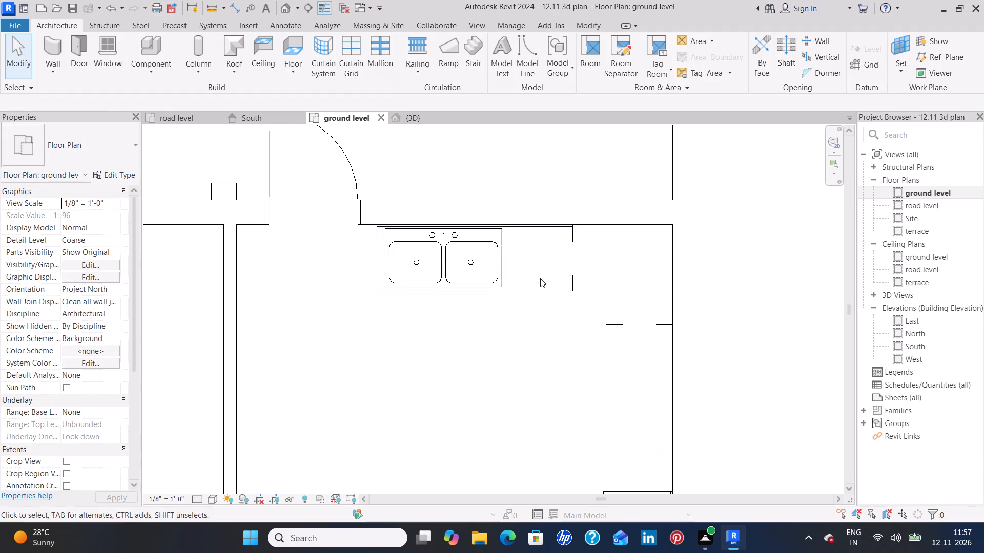
Stretch the sink counter top's free end to the inner face of the kitchen's outer side wall.
{"action": "left_click", "coordinate": [640, 278]}
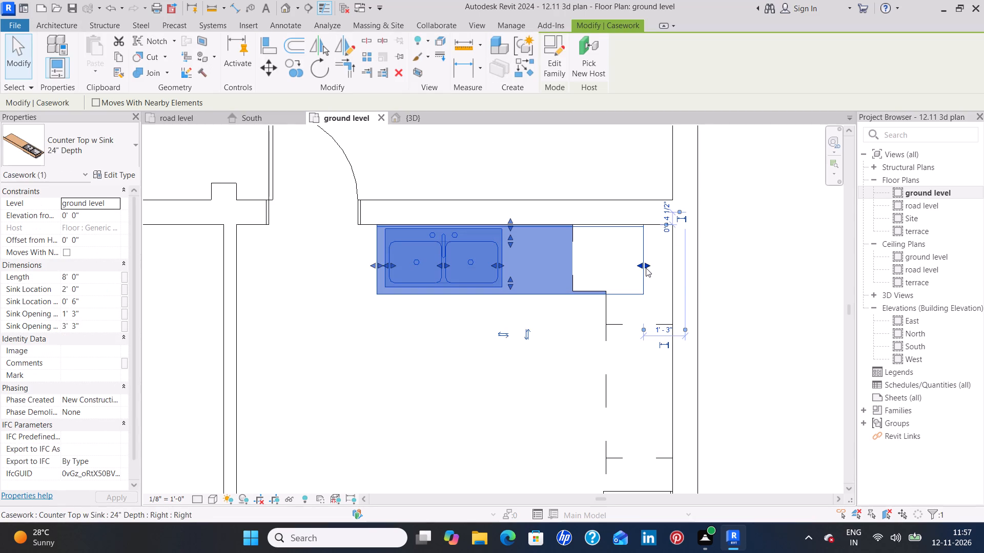
{"action": "left_click_drag", "start_coordinate": [646, 264], "coordinate": [672, 267]}
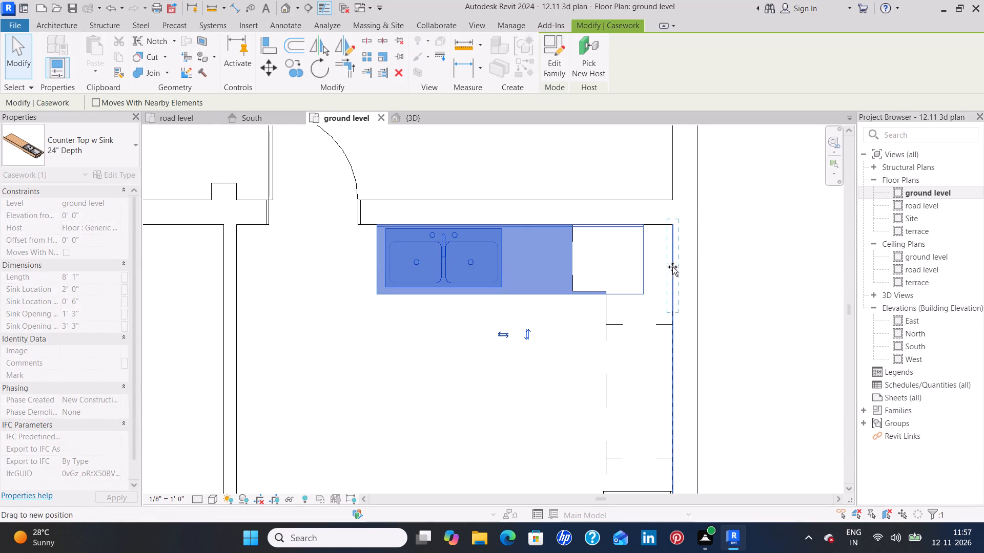
{"action": "left_click_drag", "start_coordinate": [672, 267], "coordinate": [674, 267]}
{"action": "left_click", "coordinate": [490, 351]}
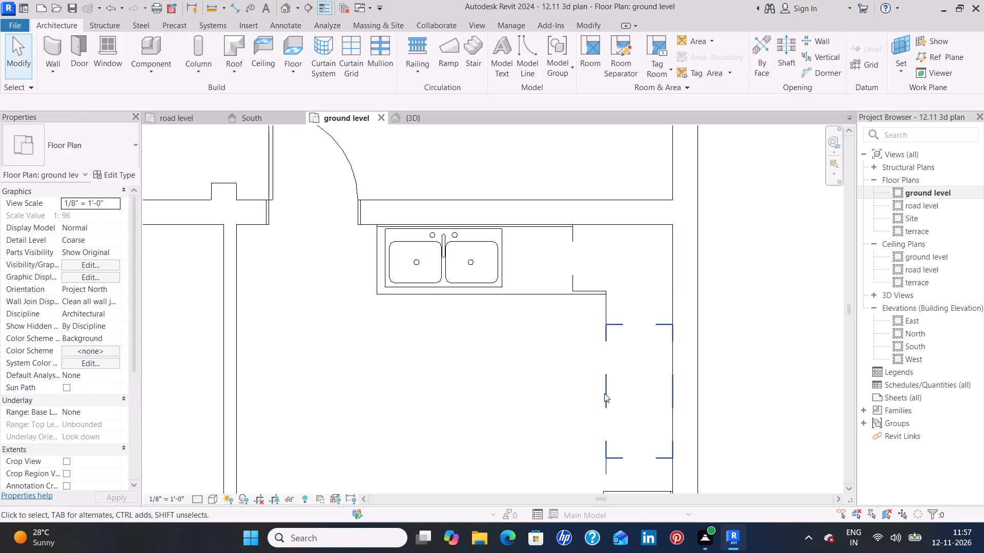
Stretch the L-shaped counter top's leg along the outer side wall to about 11' 11", meeting the sink counter top's edge.
{"action": "middle_click_drag", "start_coordinate": [625, 387], "coordinate": [611, 267]}
{"action": "left_click", "coordinate": [609, 368]}
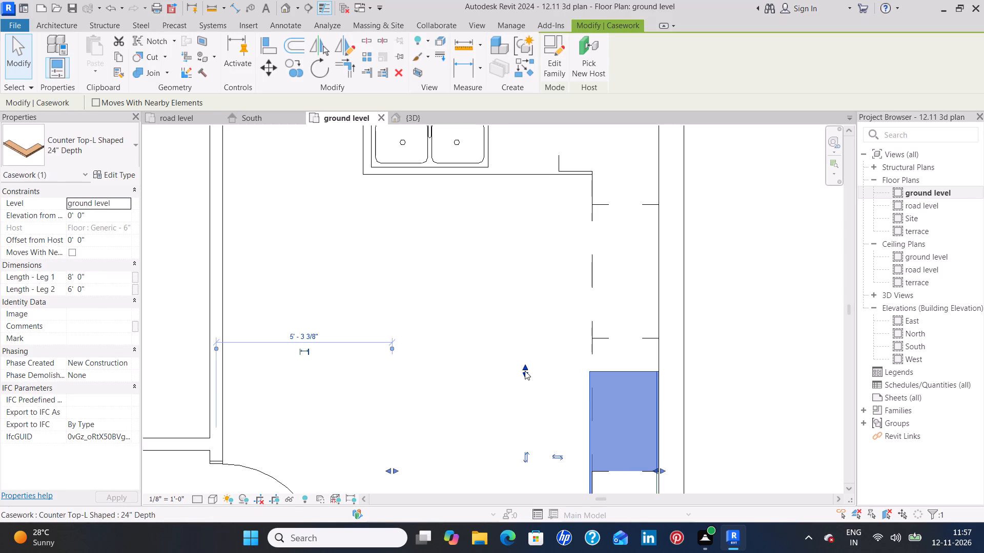
{"action": "left_click_drag", "start_coordinate": [525, 367], "coordinate": [515, 178]}
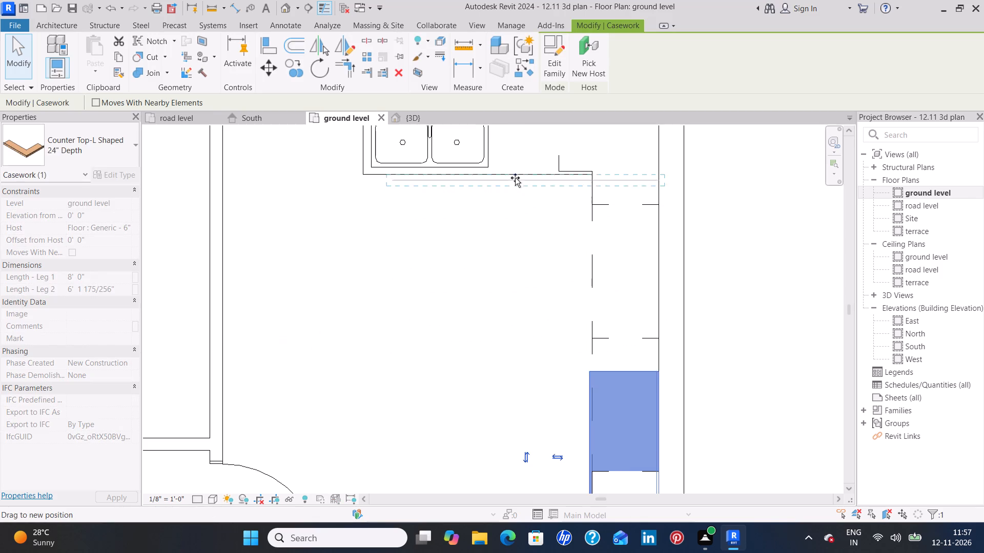
{"action": "left_click_drag", "start_coordinate": [515, 178], "coordinate": [516, 173]}
{"action": "left_click", "coordinate": [453, 254]}
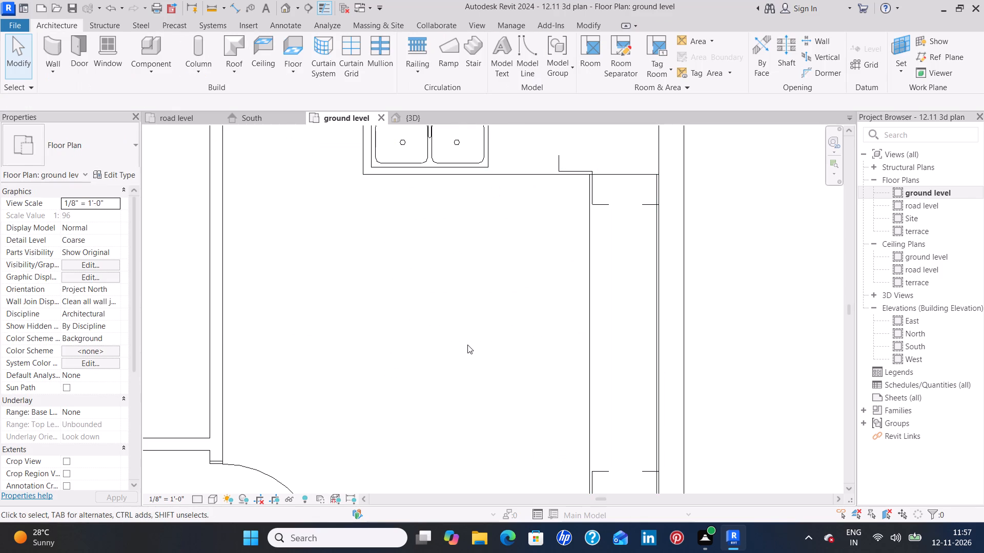
Shorten the L-shaped counter top's other leg to about 3' 0 3/8", ending at the corner cabinet's side.
{"action": "middle_click_drag", "start_coordinate": [468, 347], "coordinate": [465, 217]}
{"action": "left_click", "coordinate": [388, 398]}
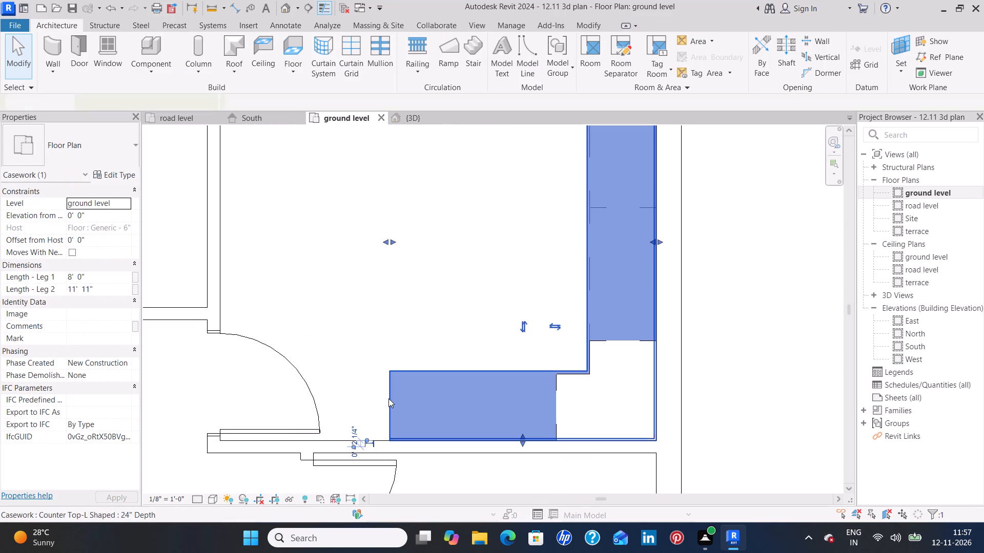
{"action": "left_click_drag", "start_coordinate": [392, 240], "coordinate": [395, 241]}
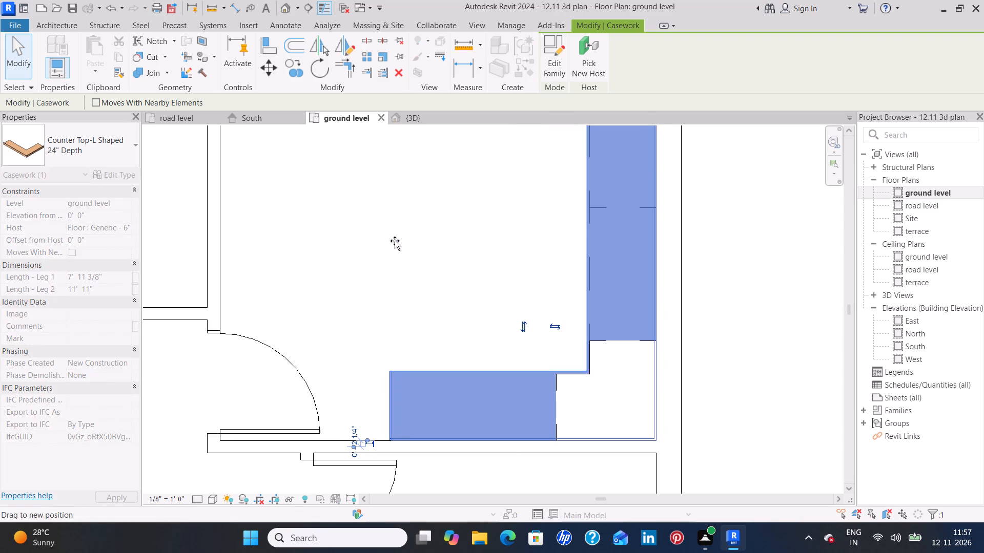
{"action": "left_click_drag", "start_coordinate": [395, 241], "coordinate": [539, 250]}
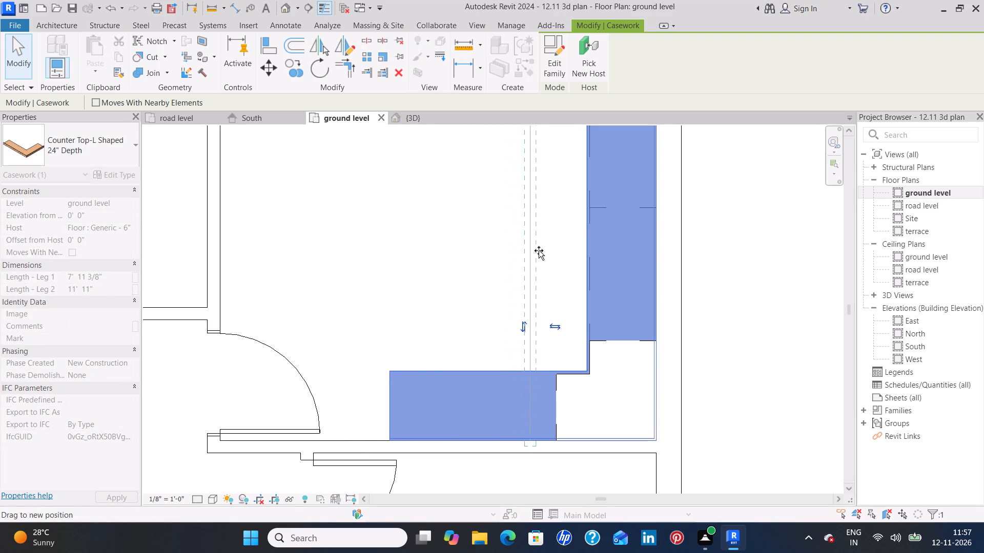
{"action": "left_click_drag", "start_coordinate": [539, 250], "coordinate": [556, 253]}
{"action": "left_click", "coordinate": [398, 286]}
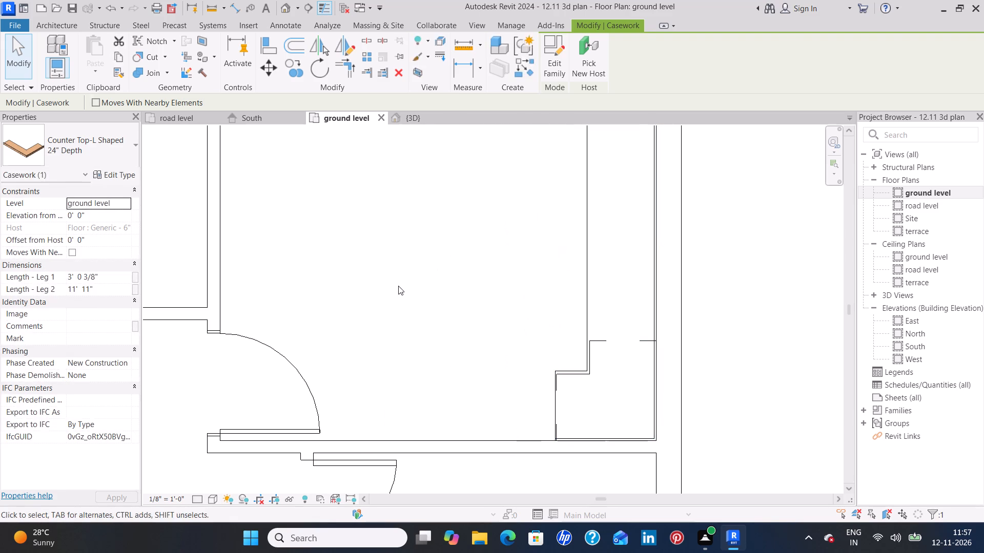
Examine the ground level kitchen's cabinets and counter tops in plan.
{"action": "scroll", "coordinate": [488, 350], "scroll_direction": "down", "scroll_amount": 5}
{"action": "middle_click_drag", "start_coordinate": [429, 331], "coordinate": [432, 373]}
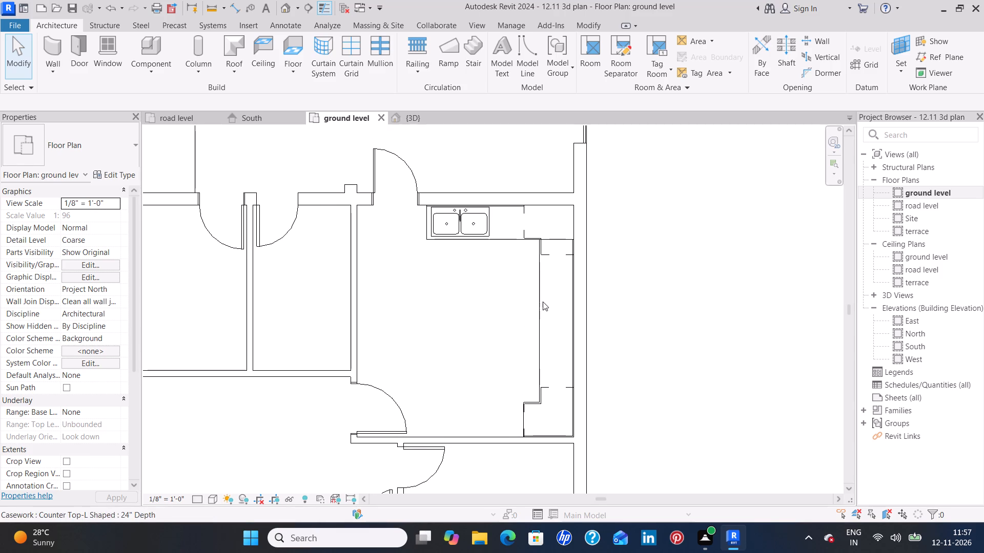
{"action": "scroll", "coordinate": [427, 315], "scroll_direction": "down", "scroll_amount": 2}
{"action": "middle_click_drag", "start_coordinate": [418, 319], "coordinate": [457, 349]}
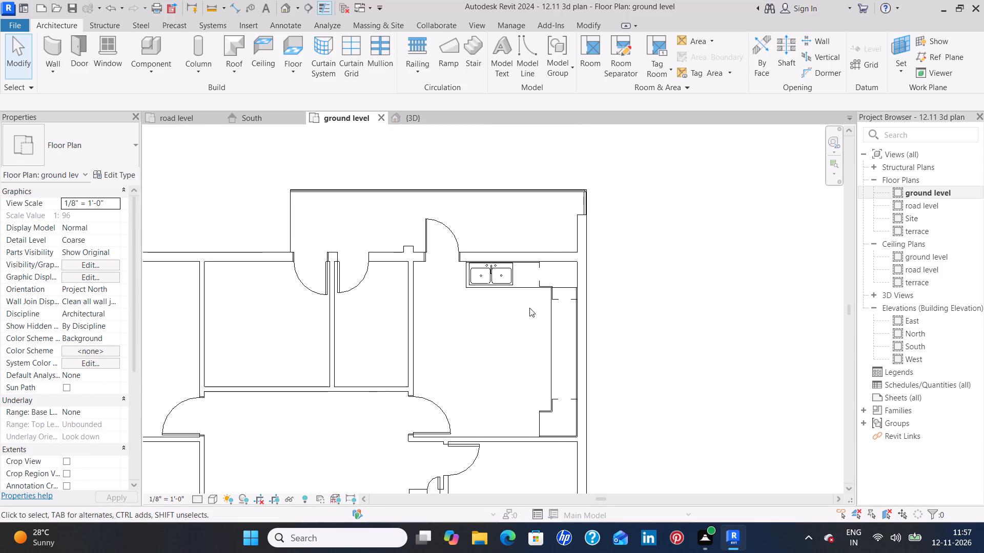
{"action": "middle_click_drag", "start_coordinate": [418, 370], "coordinate": [458, 334]}
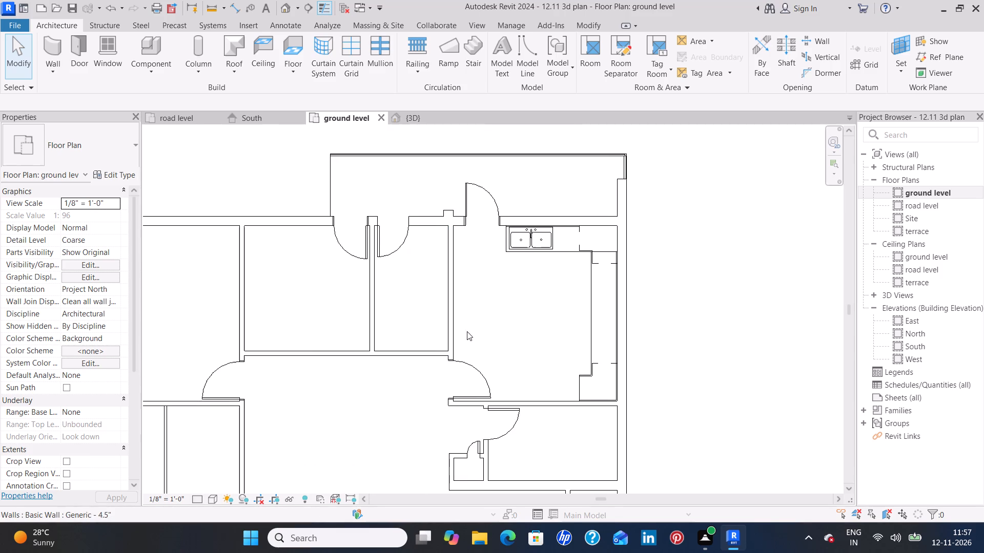
{"action": "middle_click_drag", "start_coordinate": [537, 297], "coordinate": [444, 363]}
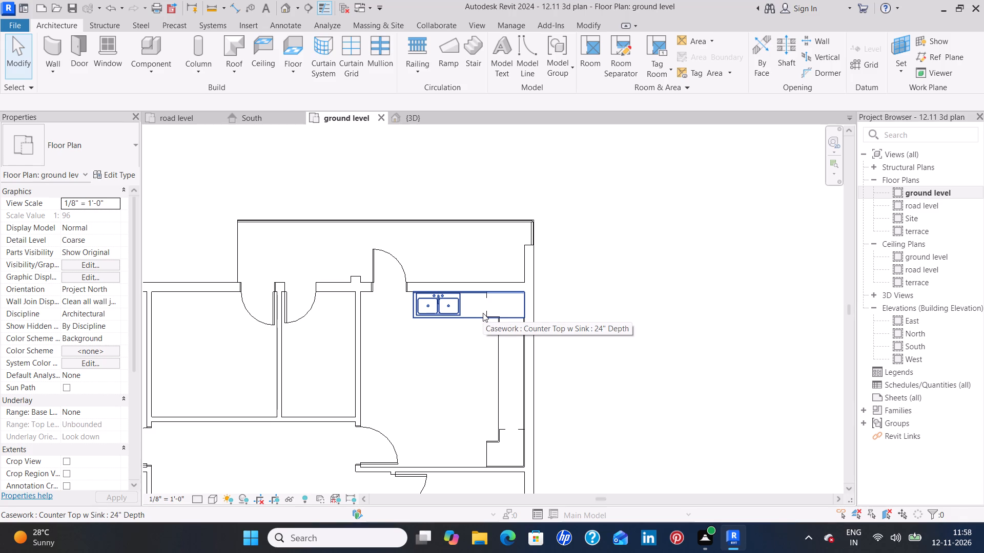
{"action": "left_click", "coordinate": [455, 405]}
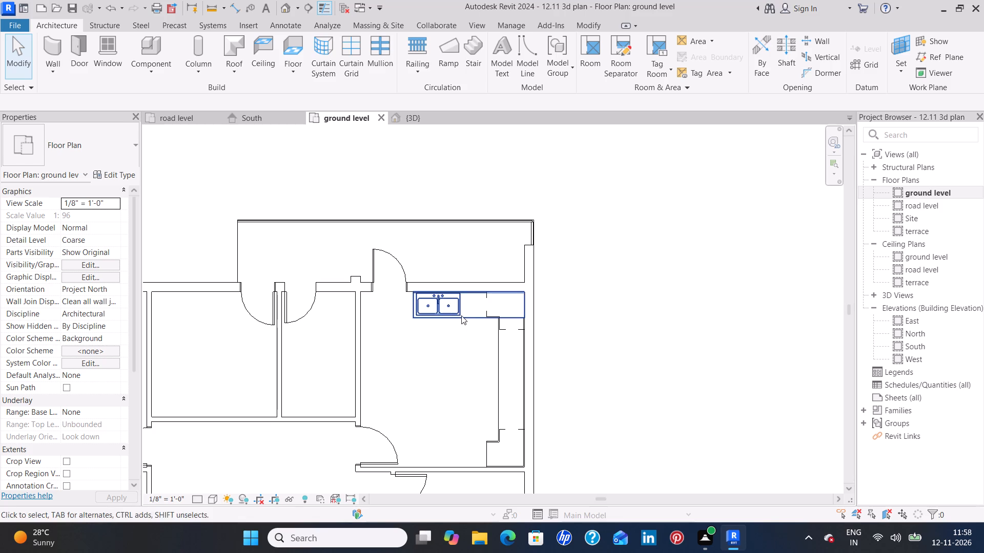
{"action": "middle_click_drag", "start_coordinate": [459, 408], "coordinate": [482, 389]}
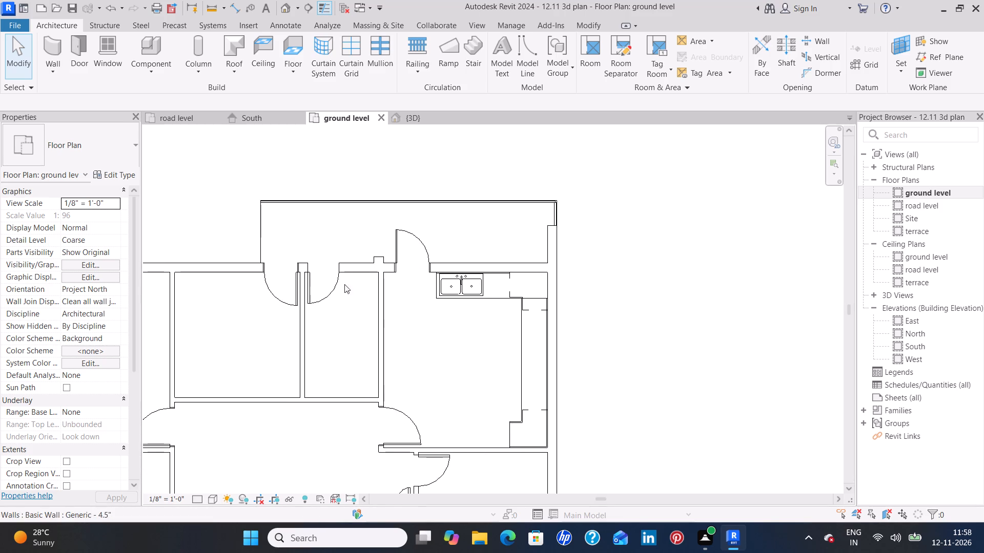
{"action": "middle_click_drag", "start_coordinate": [446, 402], "coordinate": [467, 402]}
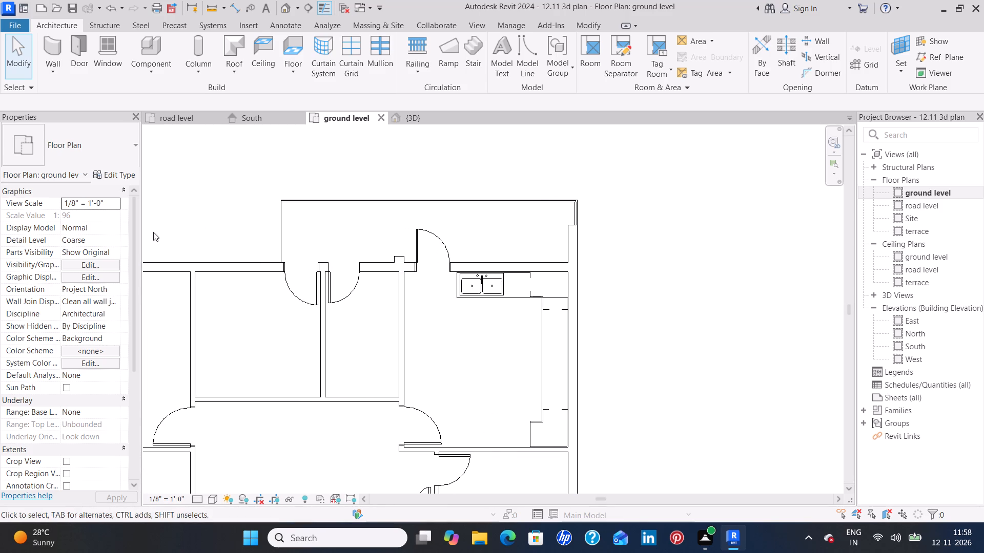
Select both 36" square corner base cabinets in the kitchen and duplicate their type as 36" 2.
{"action": "left_click", "coordinate": [529, 287]}
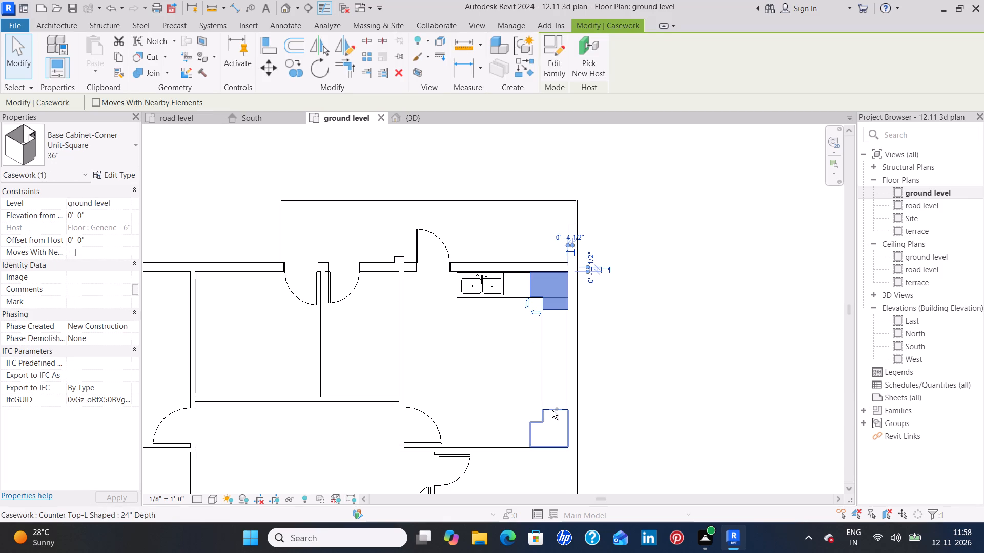
{"action": "left_click", "coordinate": [552, 410], "text": "ctrl"}
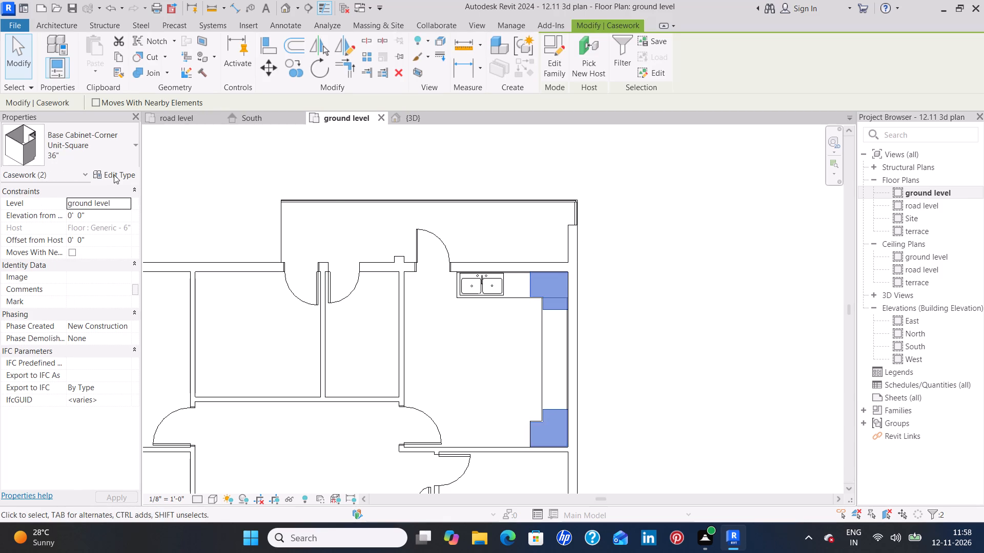
{"action": "left_click", "coordinate": [114, 175]}
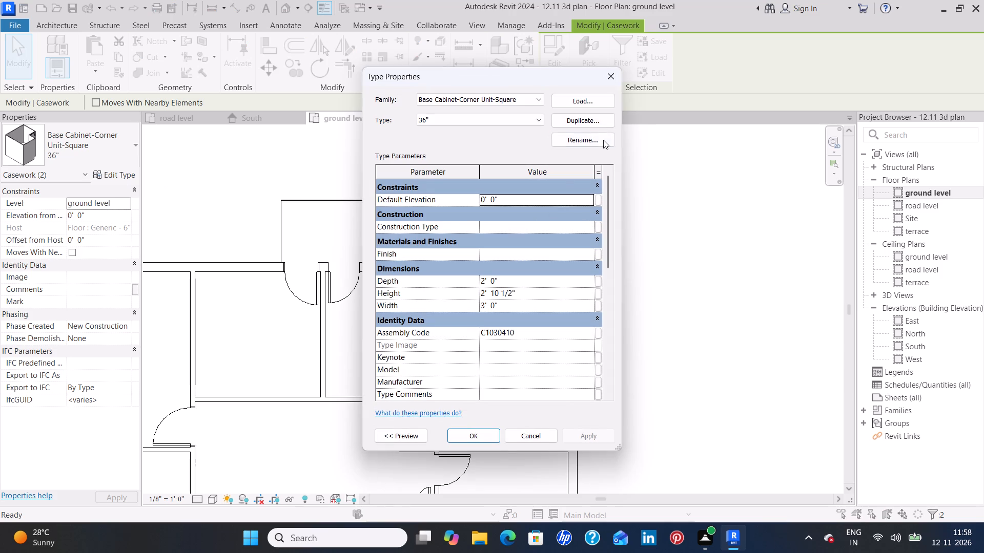
{"action": "left_click", "coordinate": [588, 121]}
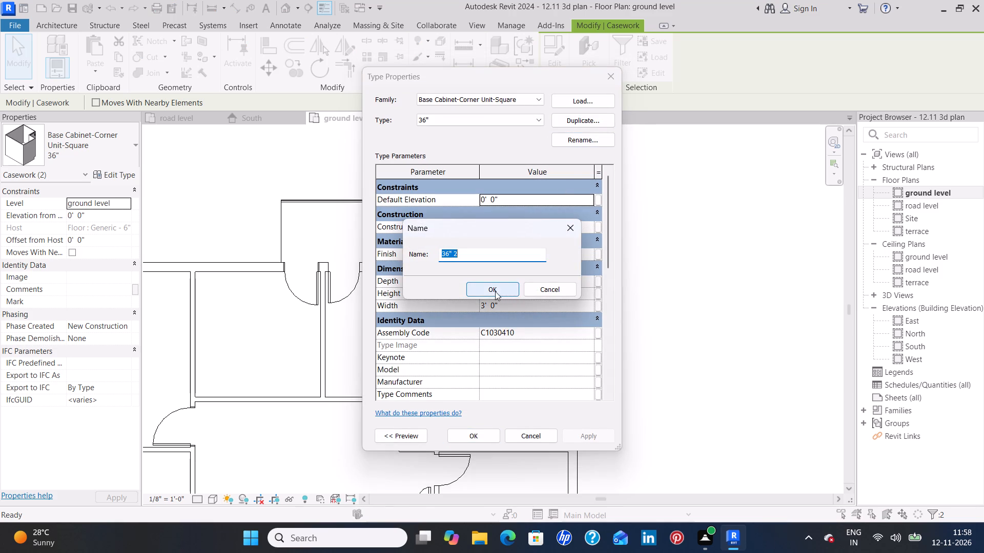
{"action": "left_click", "coordinate": [494, 287]}
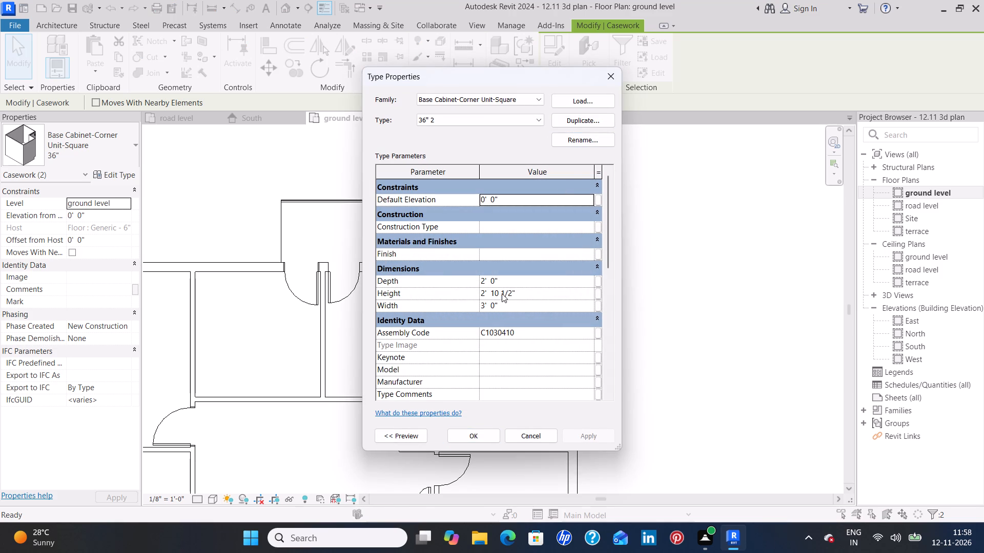
Set the new corner cabinet type's height to 2' 11 3/4" and apply it to both corner cabinets.
{"action": "left_click", "coordinate": [520, 291]}
{"action": "key", "text": "BackSpace"}
{"action": "key", "text": "BackSpace"}
{"action": "key", "text": "BackSpace"}
{"action": "key", "text": "BackSpace"}
{"action": "key", "text": "BackSpace"}
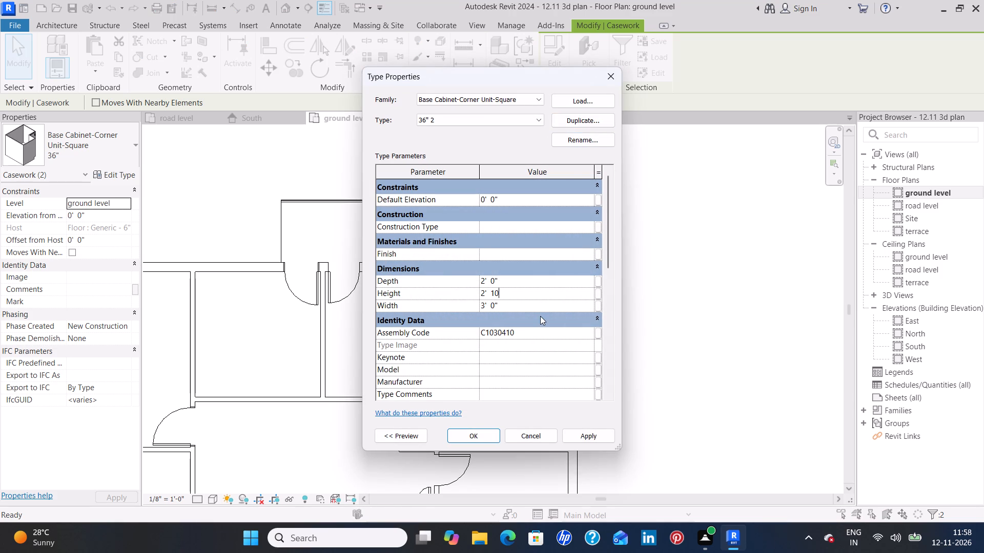
{"action": "key", "text": "BackSpace"}
{"action": "key", "text": "1"}
{"action": "key", "text": "space"}
{"action": "type", "text": "3/4"}
{"action": "key", "text": "shift+quotedbl"}
{"action": "left_click", "coordinate": [591, 435]}
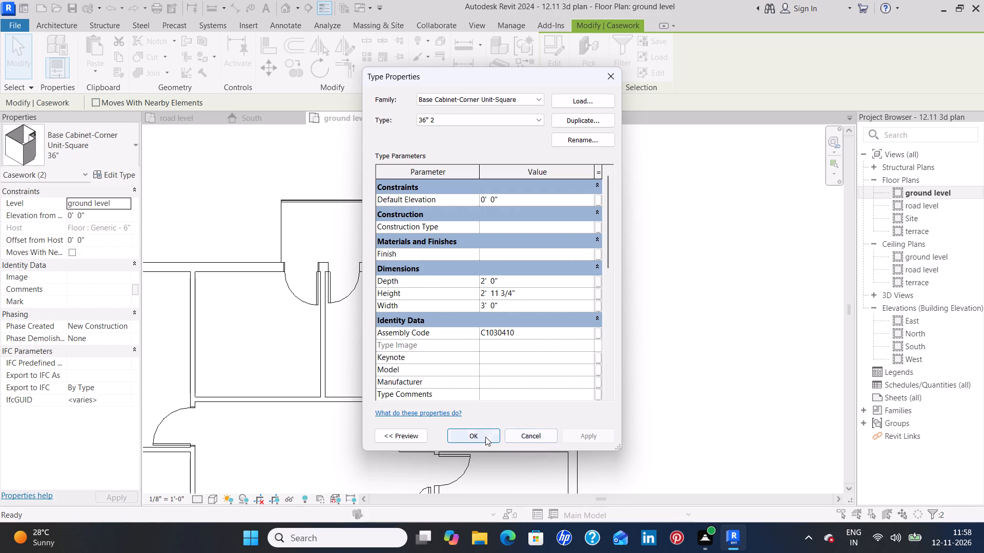
{"action": "left_click", "coordinate": [483, 435]}
{"action": "left_click", "coordinate": [493, 378]}
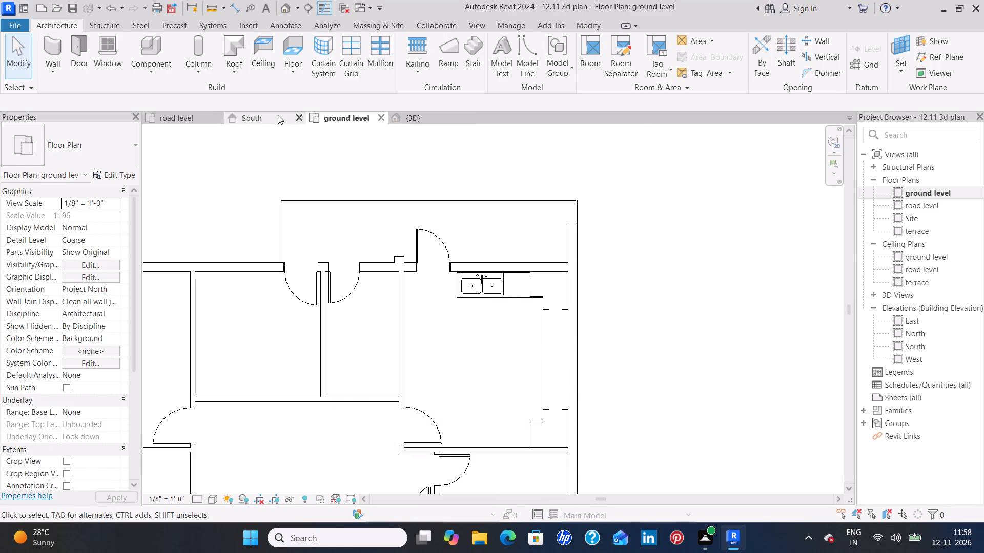
In the 3D view, rotate the two 48" vanity cabinets along the kitchen's outer wall 180° so their fronts face the room.
{"action": "left_click", "coordinate": [423, 119]}
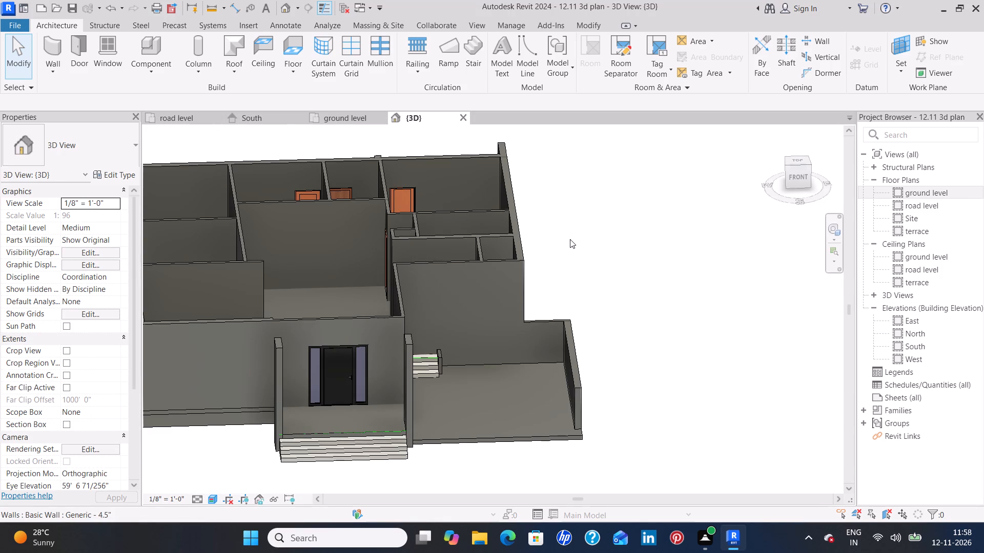
{"action": "middle_click_drag", "start_coordinate": [570, 239], "coordinate": [613, 415]}
{"action": "middle_click_drag", "start_coordinate": [610, 328], "coordinate": [692, 238], "text": "shift"}
{"action": "left_click", "coordinate": [312, 280]}
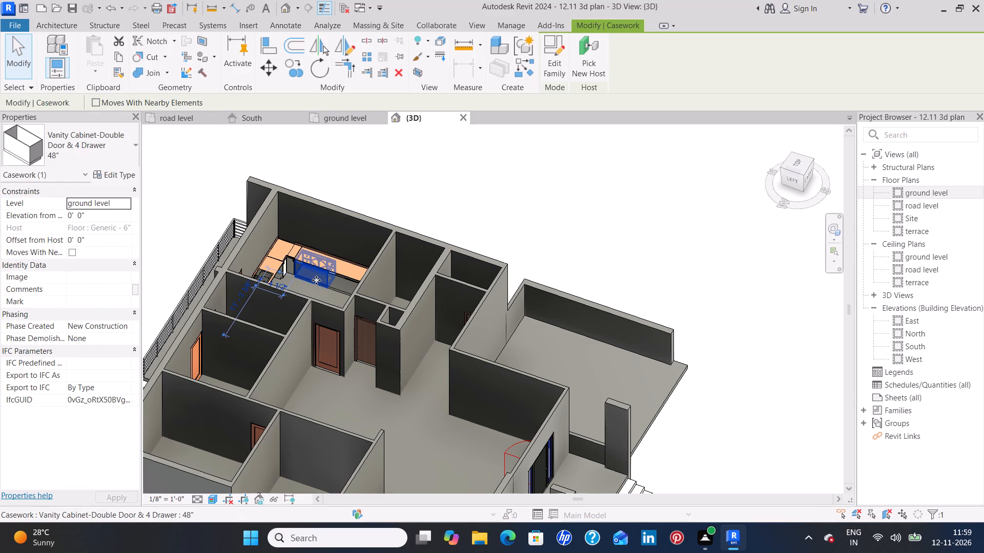
{"action": "key", "text": "space"}
{"action": "key", "text": "space"}
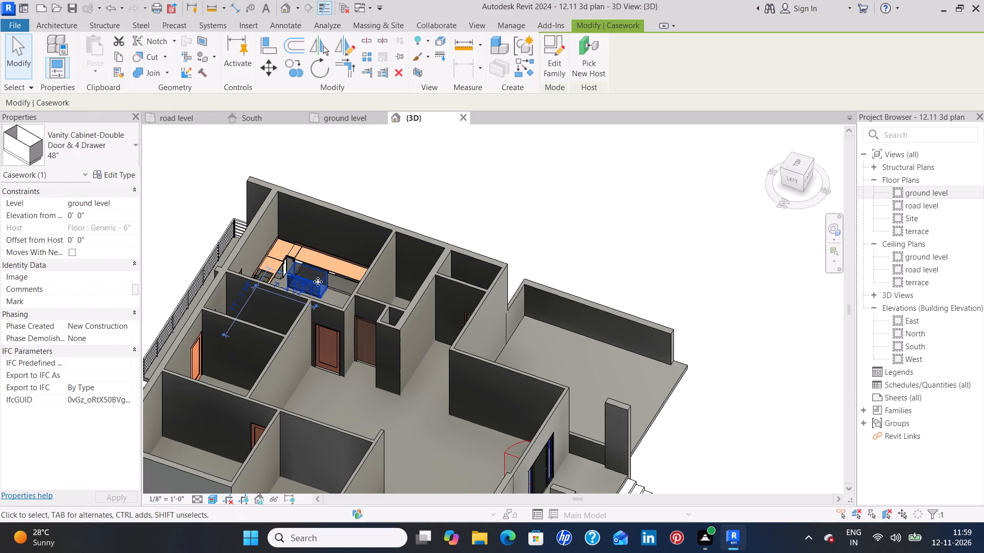
{"action": "left_click", "coordinate": [341, 291]}
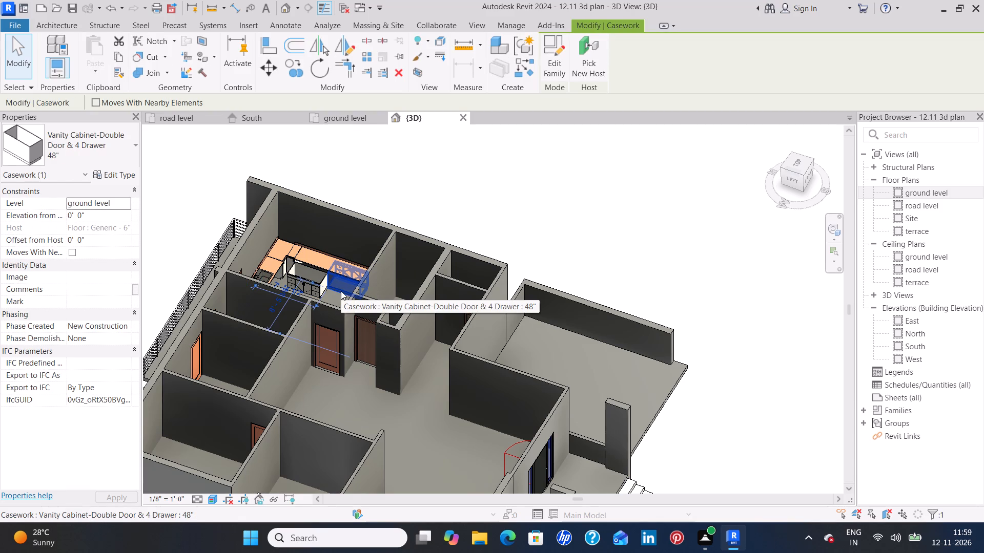
{"action": "key", "text": "space"}
{"action": "key", "text": "space"}
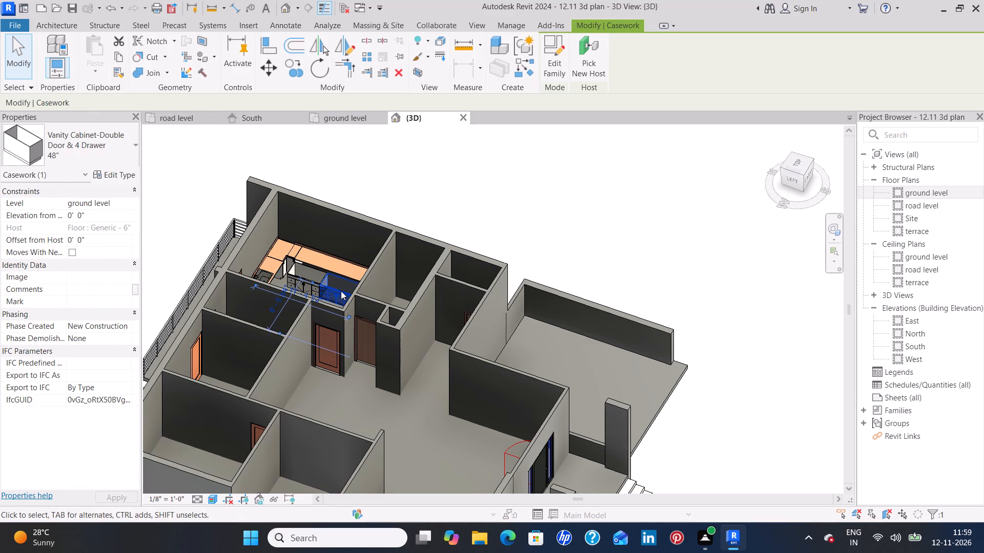
{"action": "left_click", "coordinate": [414, 199]}
In the ground level plan, select both 48" vanity cabinets in the kitchen and duplicate their type as 48" 2.
{"action": "left_click", "coordinate": [352, 119]}
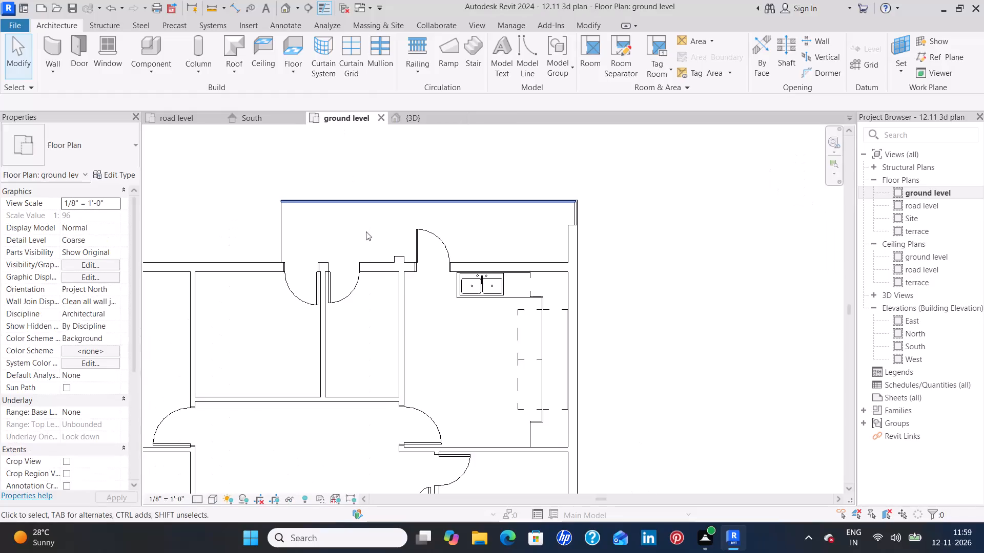
{"action": "left_click", "coordinate": [518, 354]}
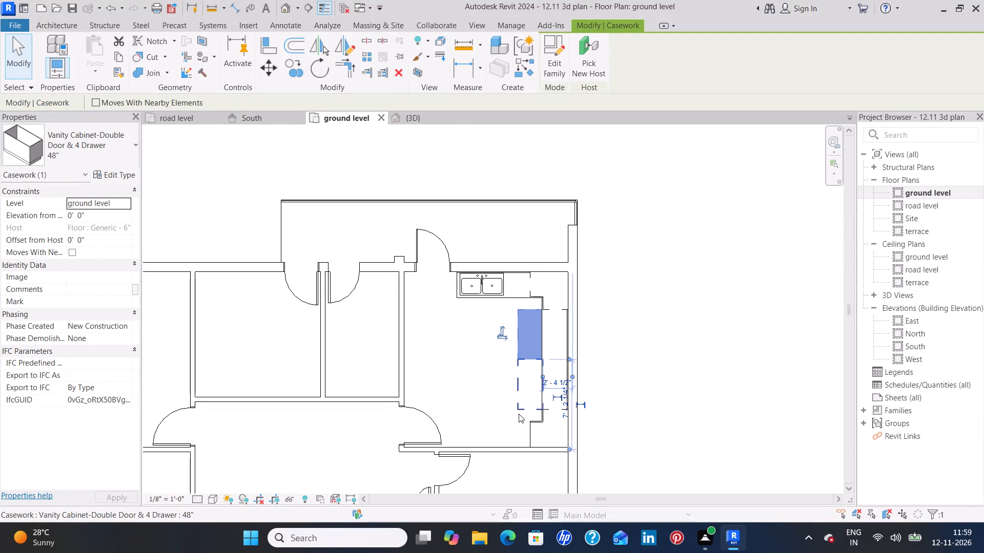
{"action": "left_click", "coordinate": [517, 399], "text": "ctrl"}
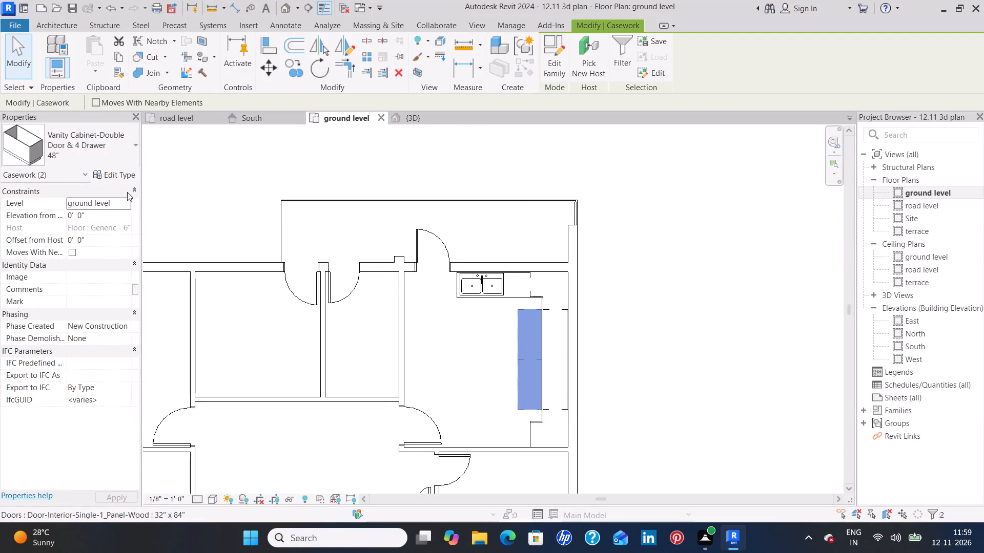
{"action": "left_click", "coordinate": [111, 171]}
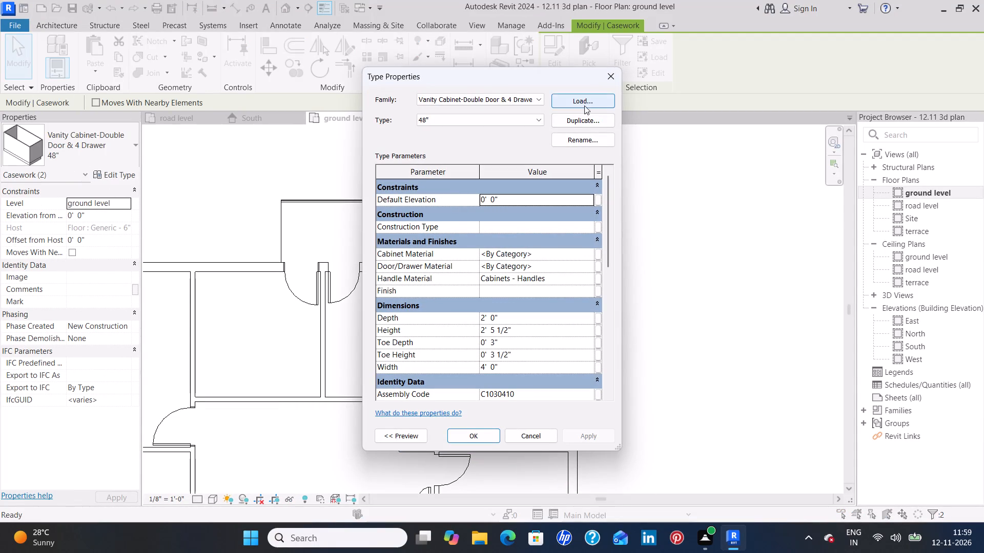
{"action": "left_click", "coordinate": [584, 114]}
{"action": "left_click", "coordinate": [498, 296]}
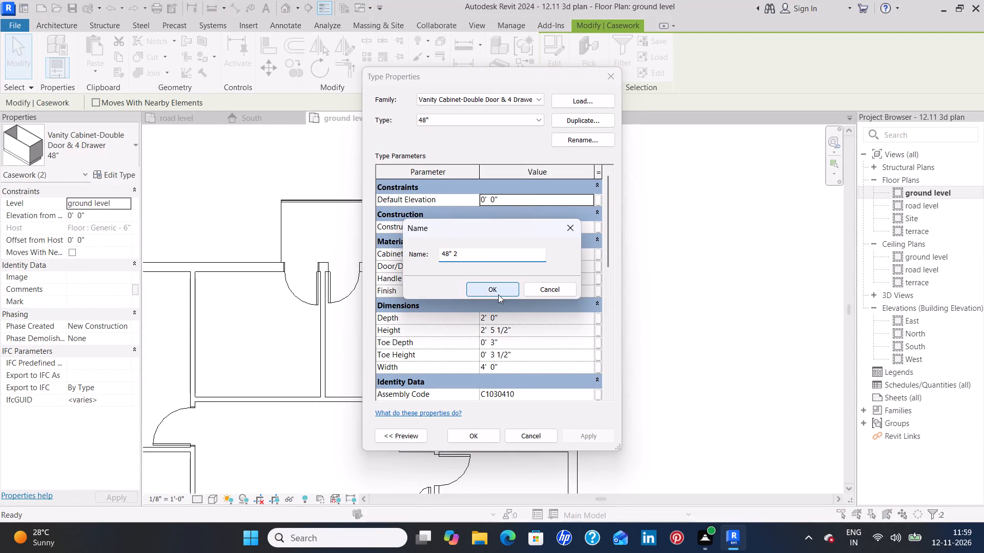
Set the new vanity cabinet type's height to 2' 11 3/4" and apply it to both selected cabinets.
{"action": "left_click", "coordinate": [515, 329]}
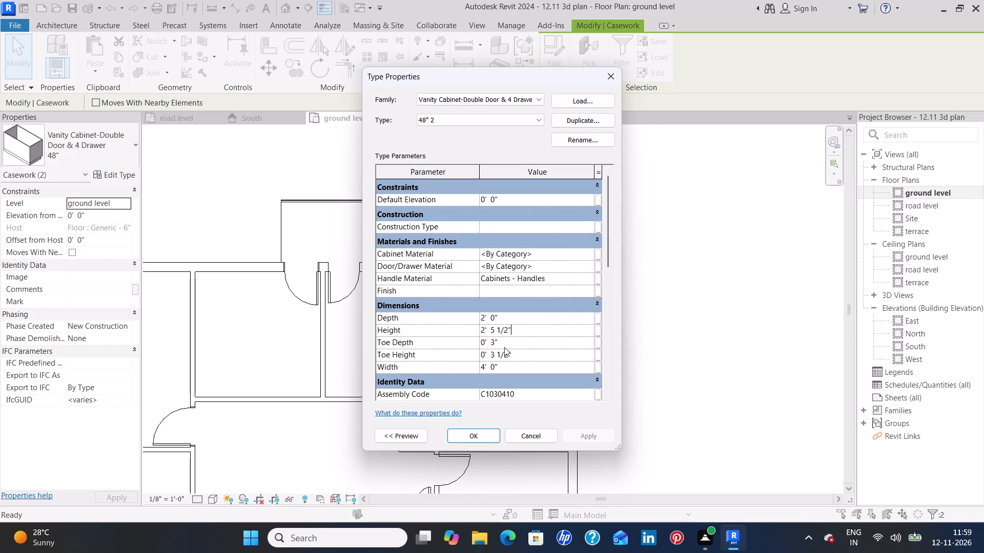
{"action": "key", "text": "BackSpace"}
{"action": "key", "text": "BackSpace"}
{"action": "key", "text": "BackSpace"}
{"action": "key", "text": "BackSpace"}
{"action": "key", "text": "BackSpace"}
{"action": "key", "text": "BackSpace"}
{"action": "type", "text": "11"}
{"action": "key", "text": "space"}
{"action": "type", "text": "3/4"}
{"action": "key", "text": "shift+quotedbl"}
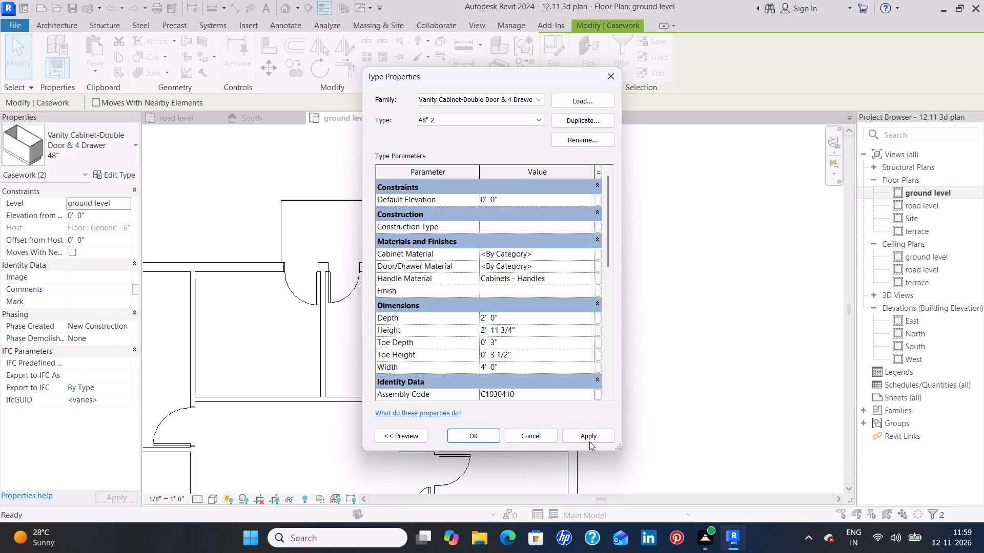
{"action": "left_click", "coordinate": [590, 436]}
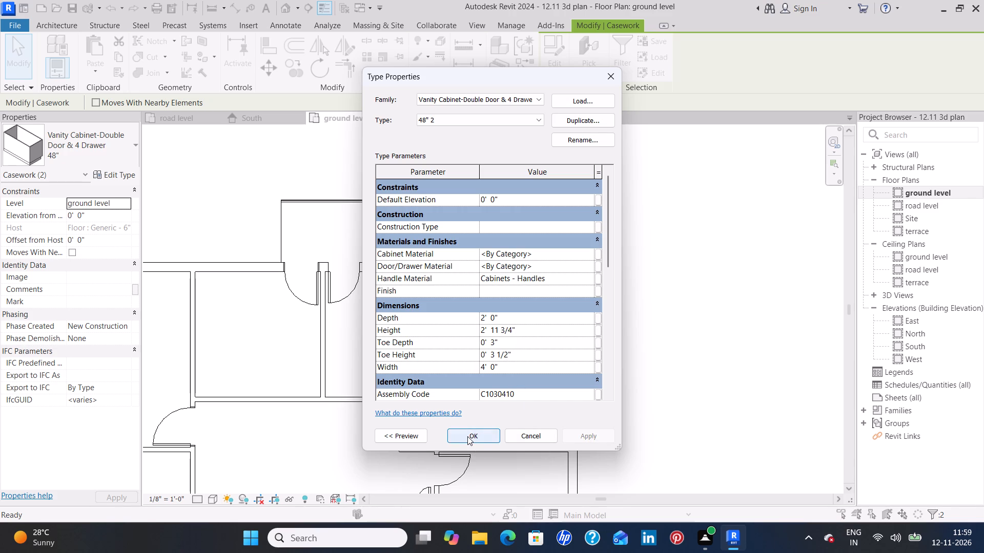
{"action": "left_click", "coordinate": [467, 436]}
{"action": "left_click", "coordinate": [486, 392]}
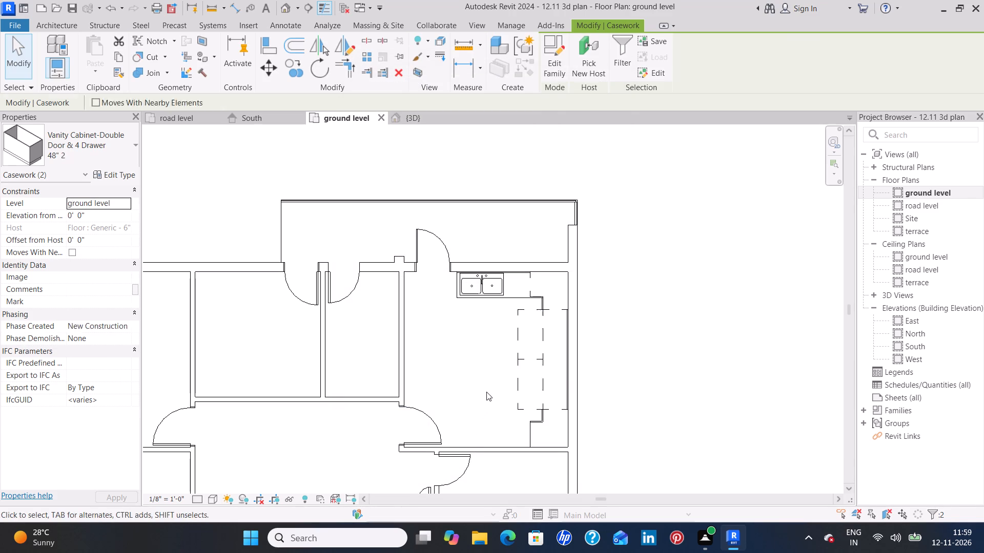
Move the vanity cabinet farther from the sink about 2' toward the outer wall, until it sits under the counter top.
{"action": "left_click", "coordinate": [514, 374]}
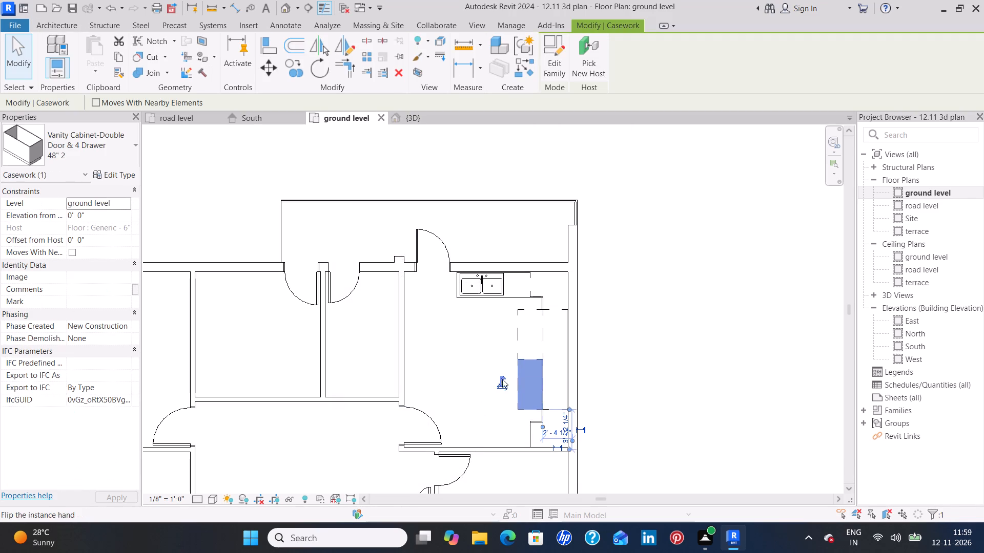
{"action": "key", "text": "Right"}
{"action": "key", "text": "Right"}
{"action": "key", "text": "Right"}
{"action": "key", "text": "Right"}
{"action": "key", "text": "Right"}
{"action": "key", "text": "Right"}
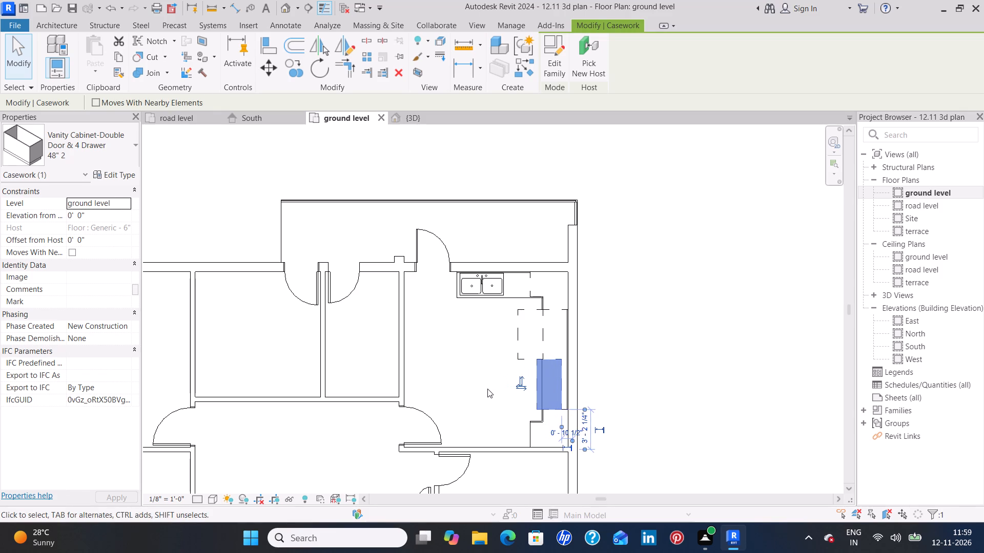
{"action": "key", "text": "Right"}
{"action": "key", "text": "Right"}
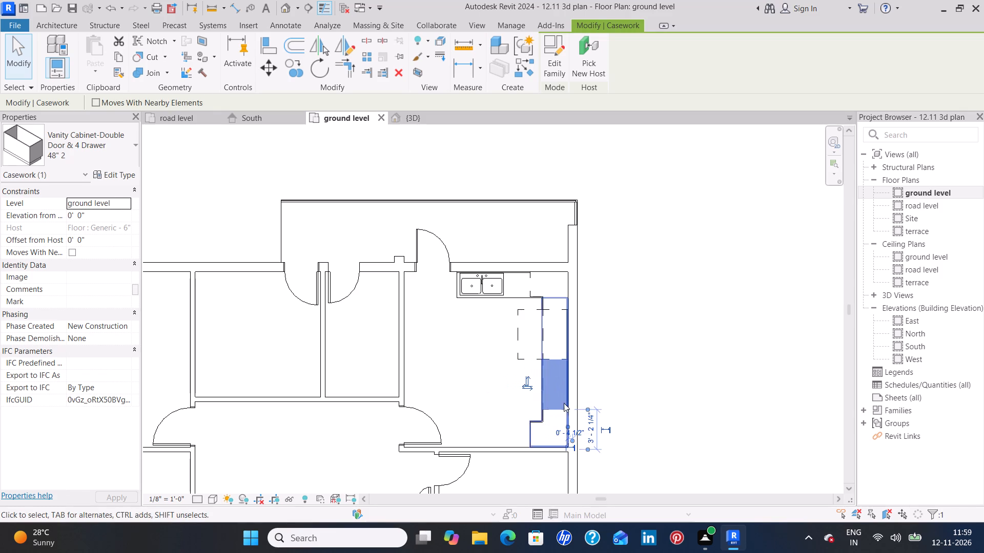
{"action": "scroll", "coordinate": [572, 397], "scroll_direction": "up", "scroll_amount": 6}
{"action": "left_click", "coordinate": [444, 411]}
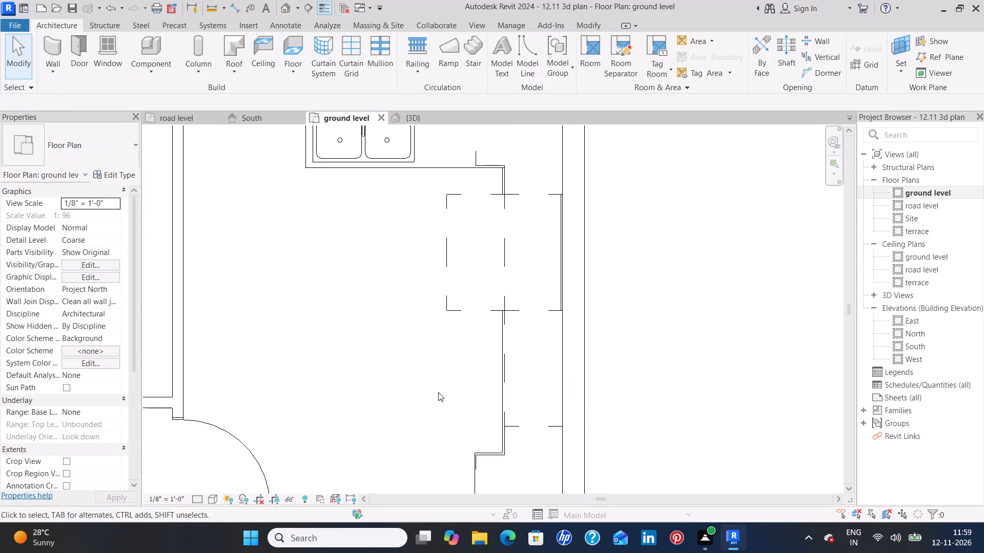
Move the vanity cabinet nearer the sink about 2' toward the outer wall, lining it up with the other one.
{"action": "left_click", "coordinate": [450, 311]}
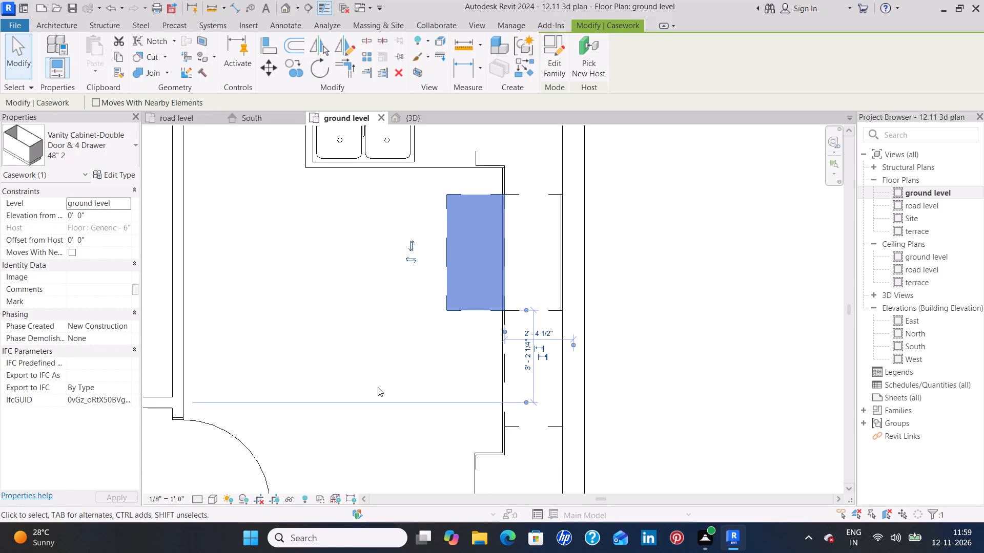
{"action": "key", "text": "Right"}
{"action": "key", "text": "Right"}
{"action": "key", "text": "Right"}
{"action": "key", "text": "Right"}
{"action": "key", "text": "Right"}
{"action": "key", "text": "Right"}
{"action": "key", "text": "Right"}
{"action": "key", "text": "Right"}
{"action": "key", "text": "Right"}
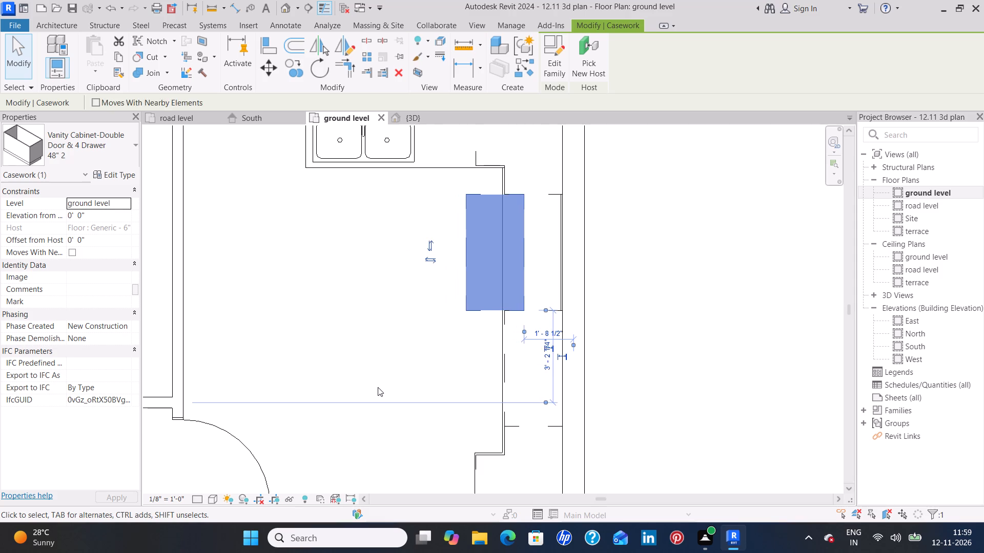
{"action": "key", "text": "Right"}
{"action": "key", "text": "Right"}
{"action": "key", "text": "Right"}
{"action": "key", "text": "Right"}
{"action": "key", "text": "Right"}
{"action": "key", "text": "Right"}
{"action": "key", "text": "Right"}
{"action": "key", "text": "Right"}
{"action": "key", "text": "Right"}
{"action": "key", "text": "Right"}
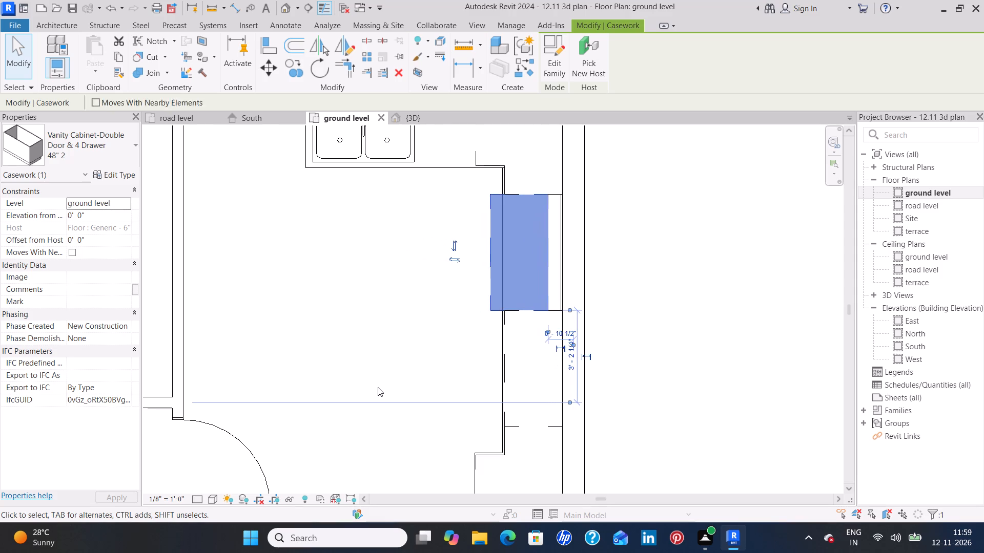
{"action": "key", "text": "Right"}
{"action": "key", "text": "Right"}
{"action": "key", "text": "Right"}
{"action": "key", "text": "Right"}
{"action": "key", "text": "Right"}
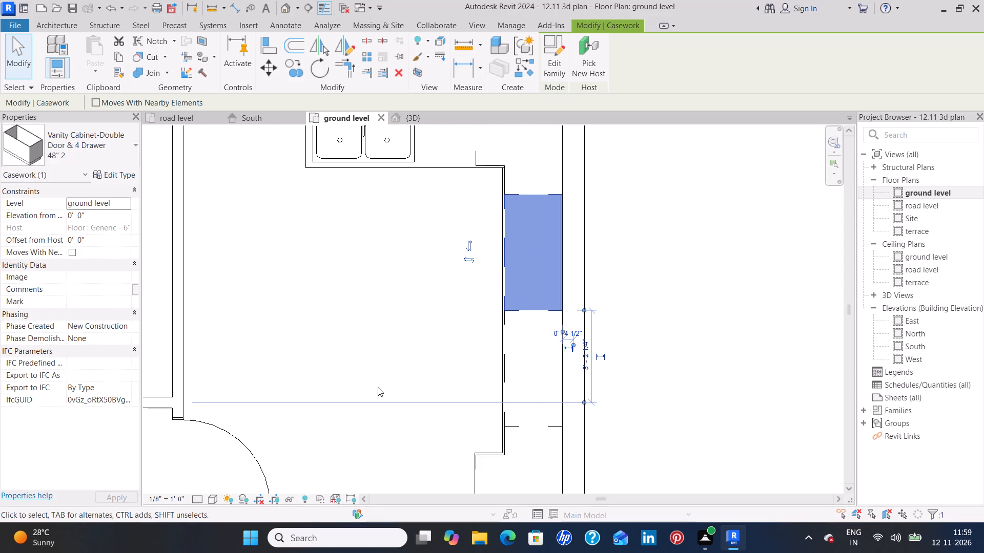
{"action": "left_click", "coordinate": [361, 397]}
Load the Upper Cabinet-Pass-Thru family from the Casework library's Wall Cabinets folder for placement as a component.
{"action": "scroll", "coordinate": [355, 353], "scroll_direction": "down", "scroll_amount": 2}
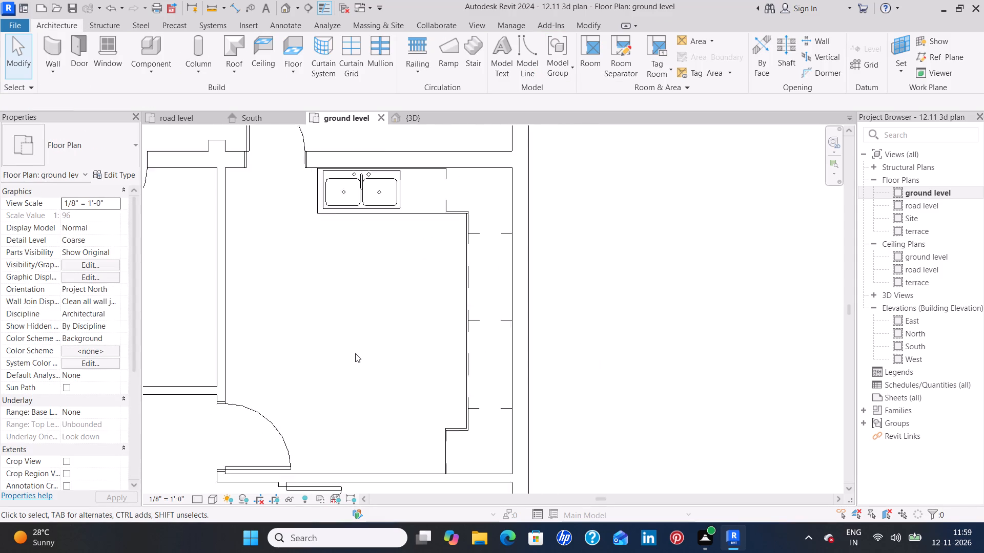
{"action": "scroll", "coordinate": [355, 353], "scroll_direction": "down", "scroll_amount": 3}
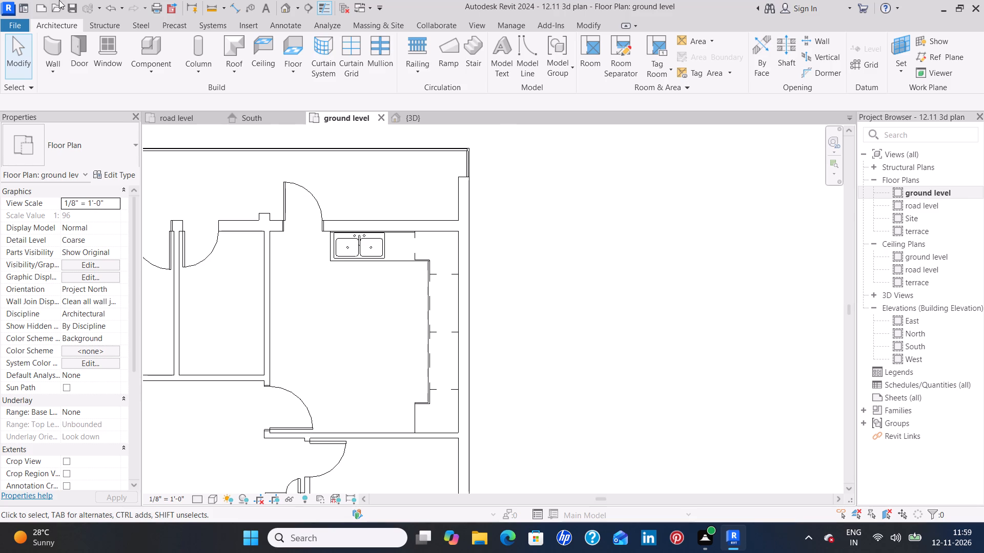
{"action": "left_click", "coordinate": [150, 44]}
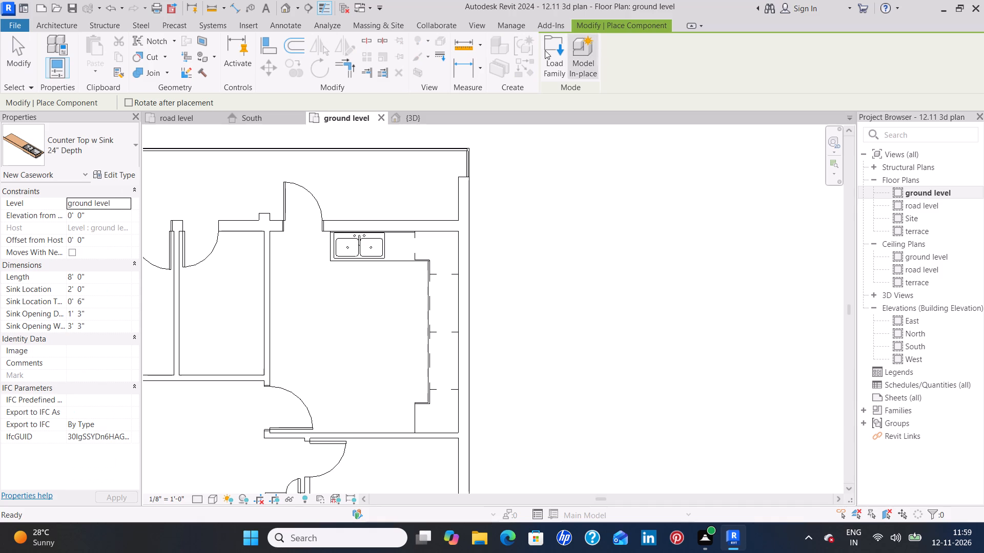
{"action": "left_click", "coordinate": [547, 56]}
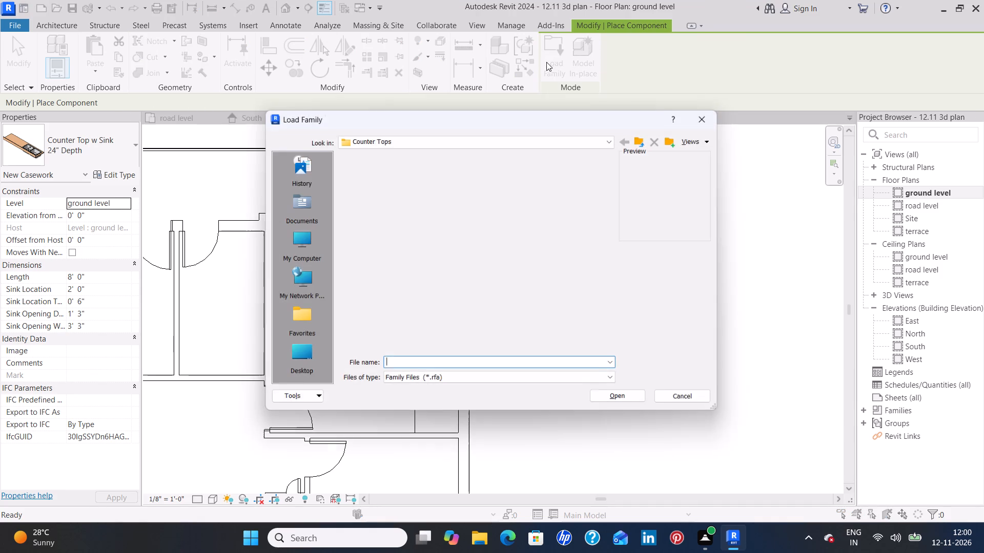
{"action": "left_click", "coordinate": [642, 140]}
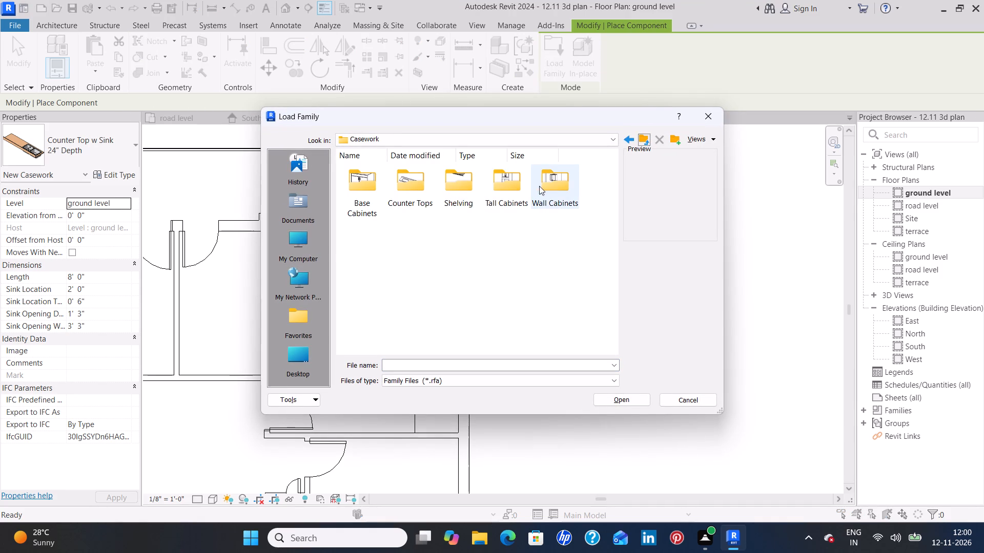
{"action": "left_click", "coordinate": [556, 186]}
{"action": "left_click", "coordinate": [624, 399]}
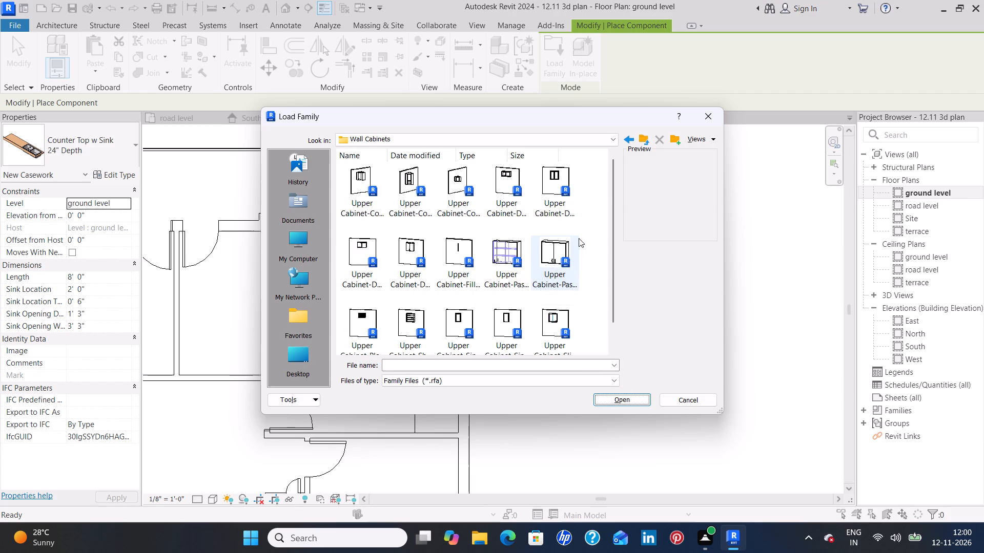
{"action": "left_click", "coordinate": [559, 244]}
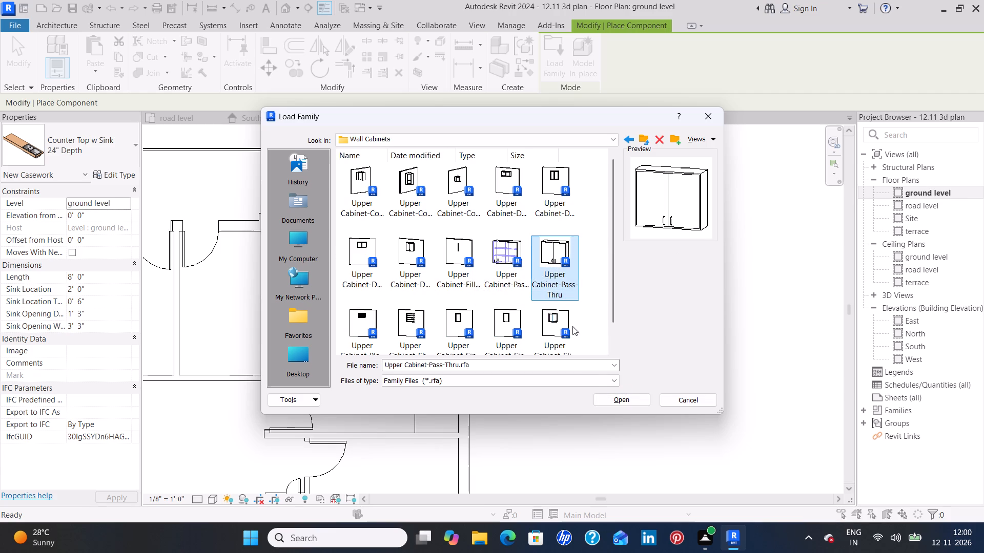
{"action": "left_click", "coordinate": [609, 397]}
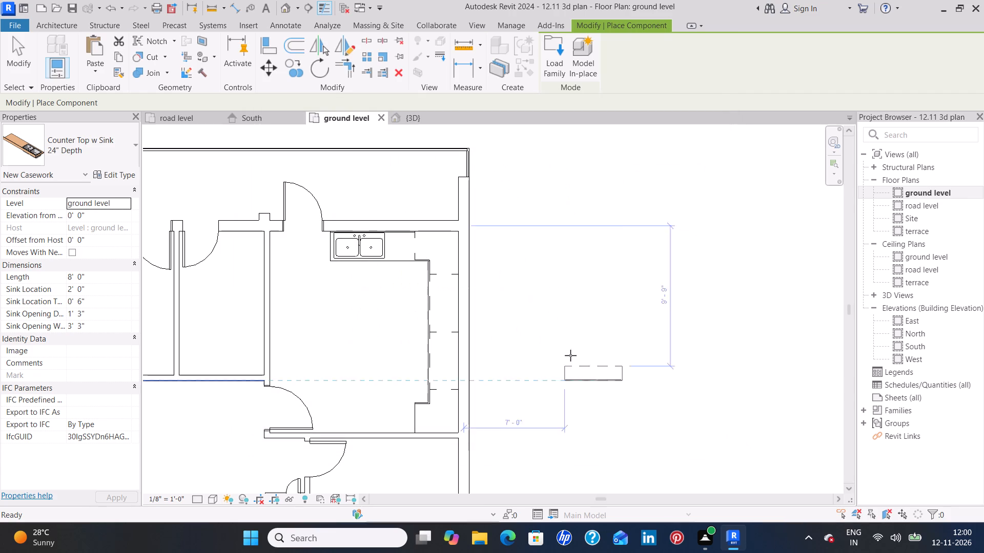
Place three 48" x 30" x 12" pass-thru upper cabinets: one in each outer kitchen corner, and one on the outer wall above the vanity cabinet nearer the sink.
{"action": "left_click", "coordinate": [426, 232]}
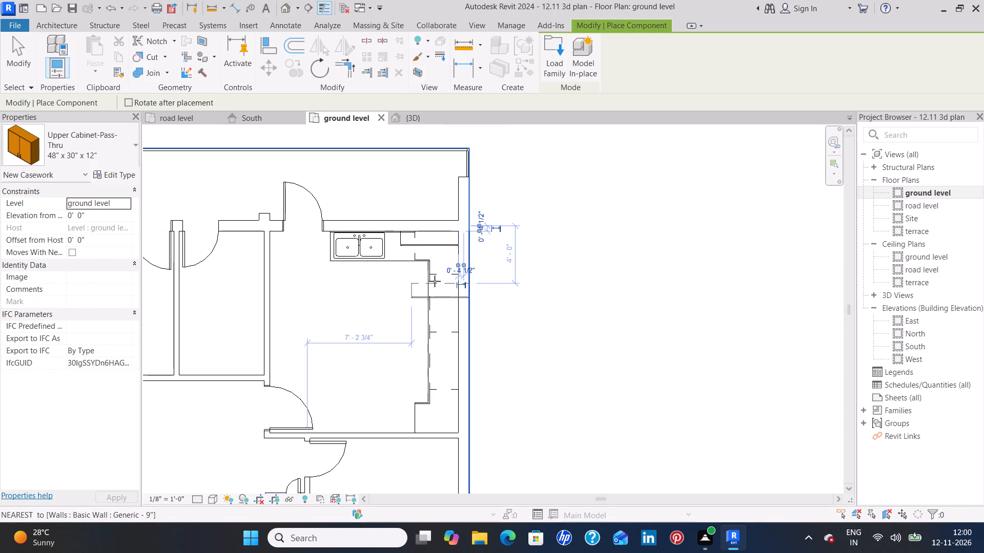
{"action": "key", "text": "space"}
{"action": "key", "text": "space"}
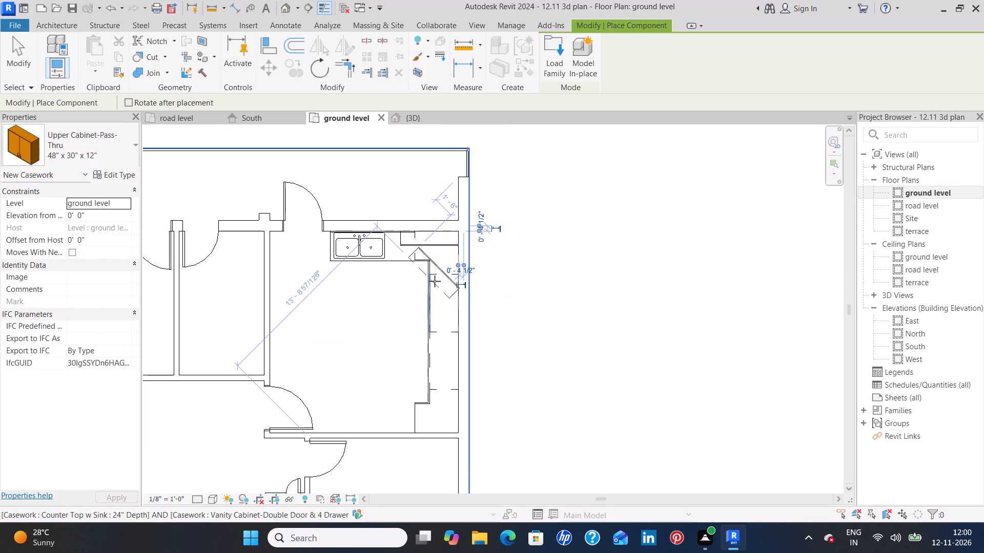
{"action": "key", "text": "space"}
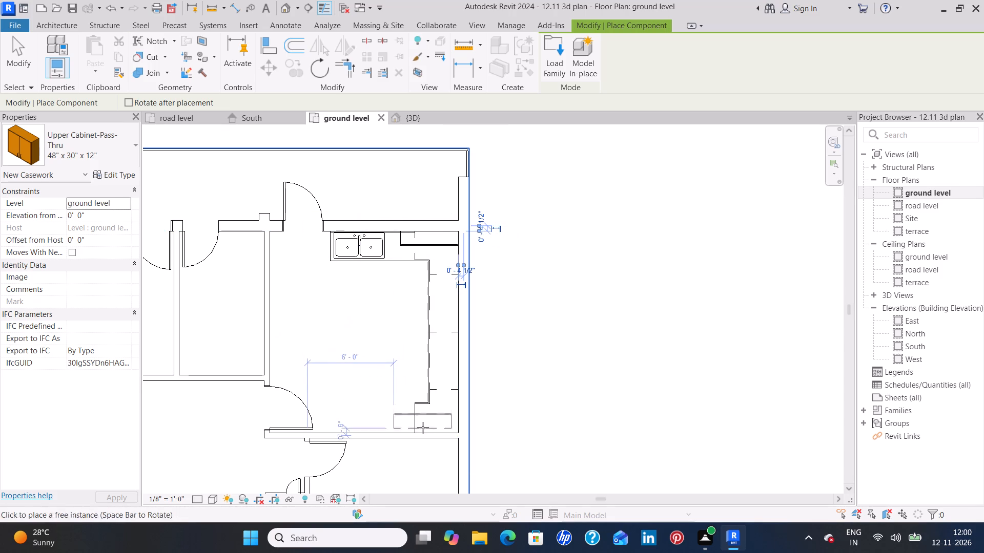
{"action": "left_click", "coordinate": [428, 432]}
{"action": "key", "text": "space"}
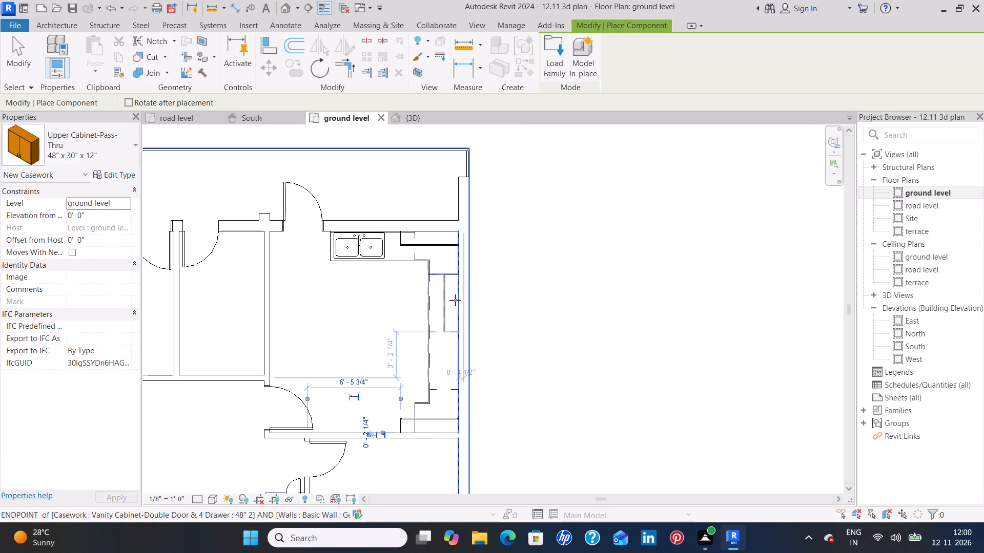
{"action": "left_click", "coordinate": [455, 300]}
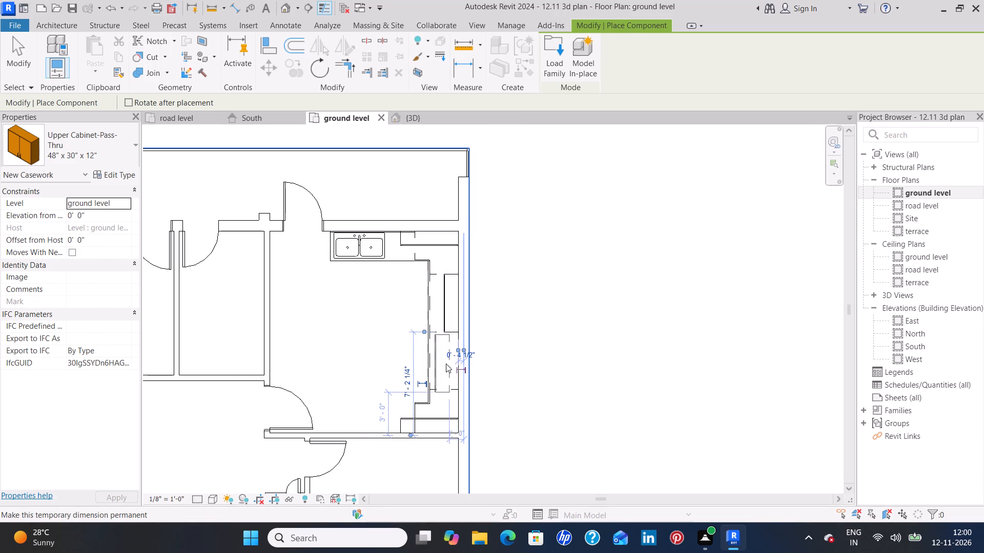
{"action": "key", "text": "Escape"}
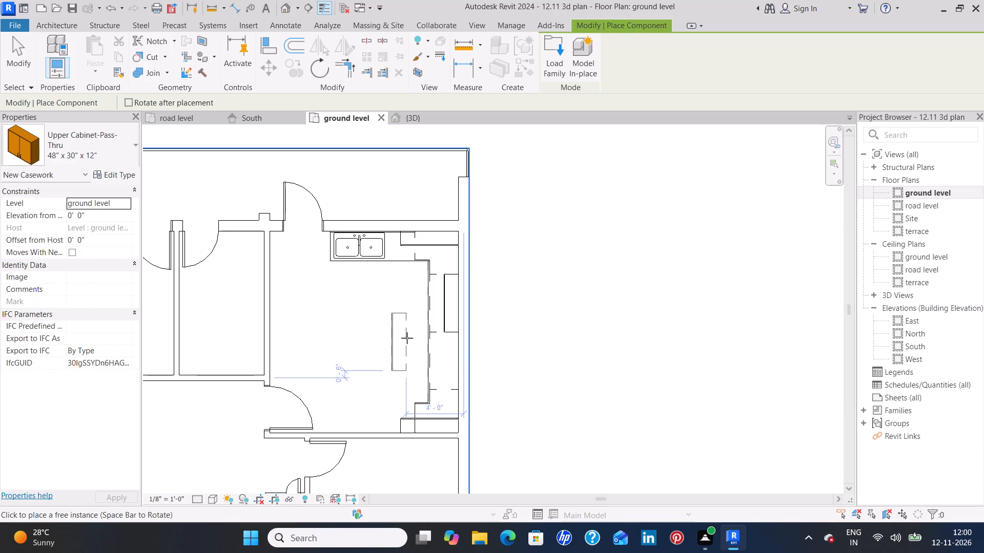
{"action": "key", "text": "Escape"}
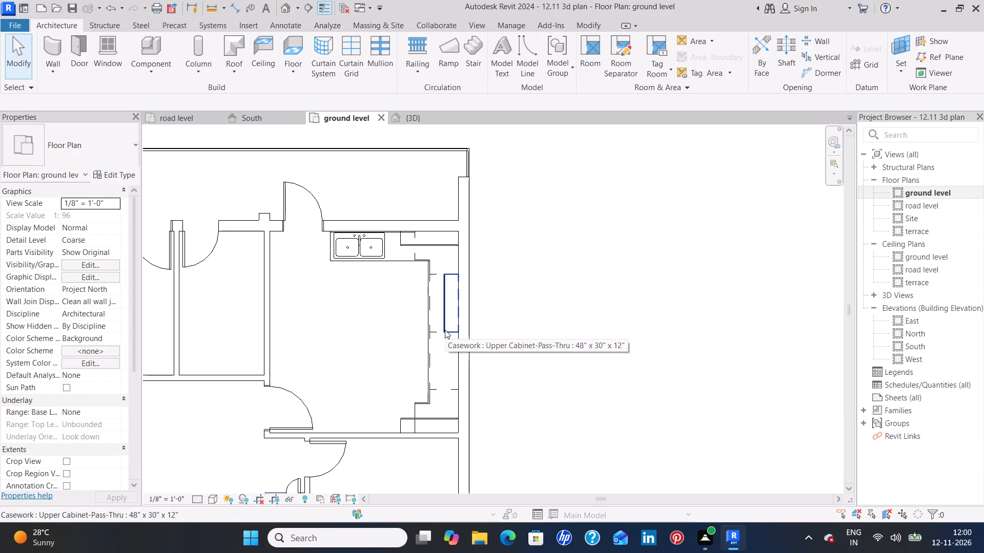
Delete the pass-thru upper cabinet along the kitchen's outer wall, keeping the two in the corners.
{"action": "left_click", "coordinate": [445, 330]}
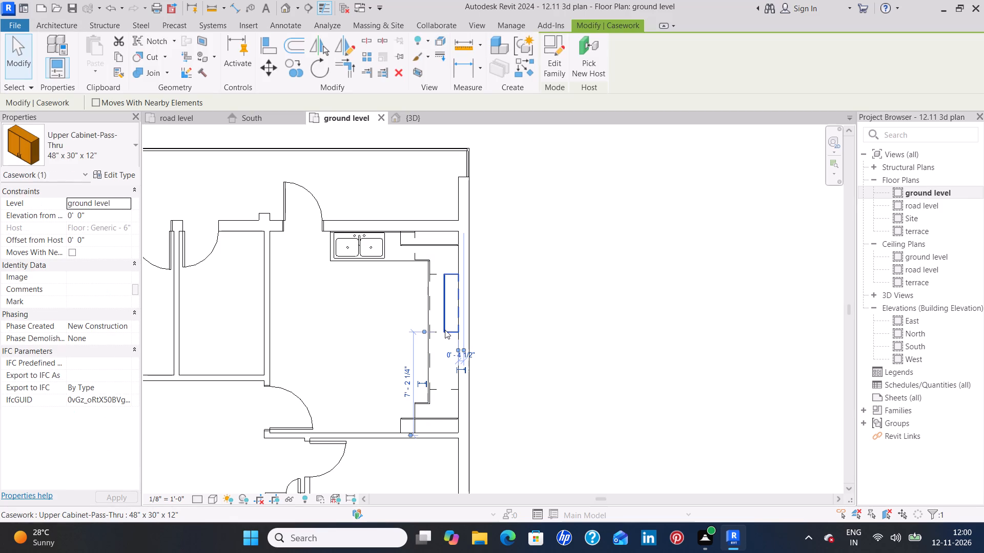
{"action": "key", "text": "Delete"}
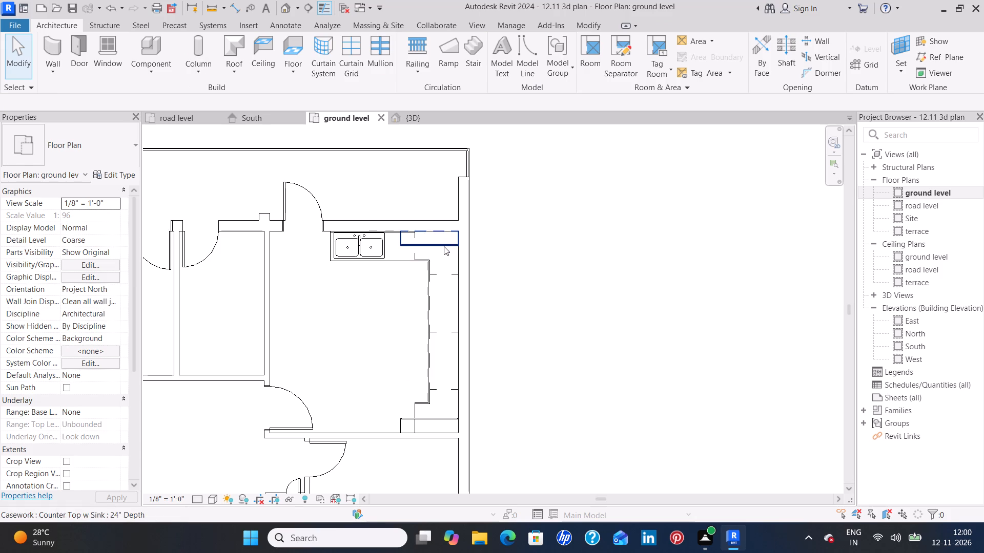
Place two 48" x 30" x 12" pass-thru upper cabinets end to end along the kitchen's inner wall, starting at the corner by the sink-wall door.
{"action": "left_click", "coordinate": [444, 246]}
{"action": "type", "text": "cs"}
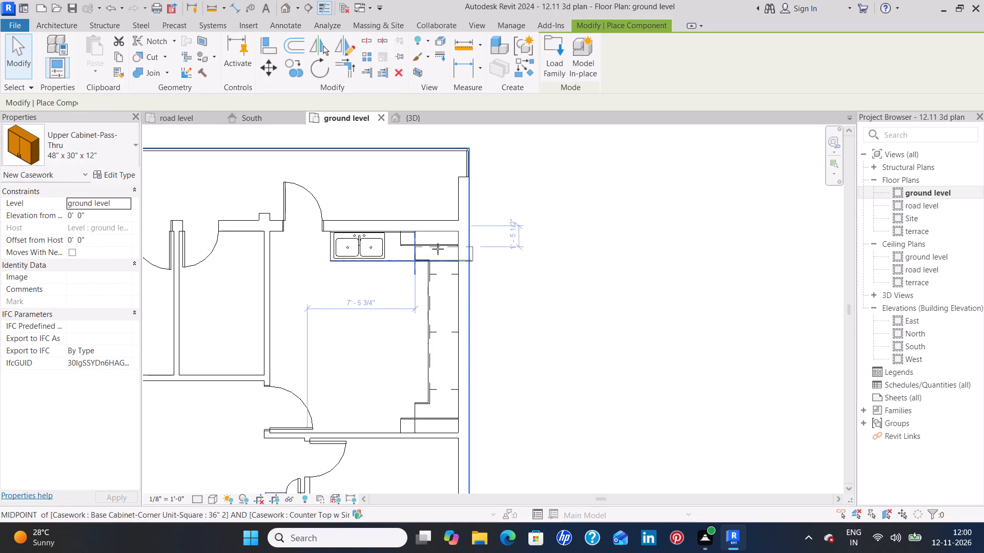
{"action": "key", "text": "space"}
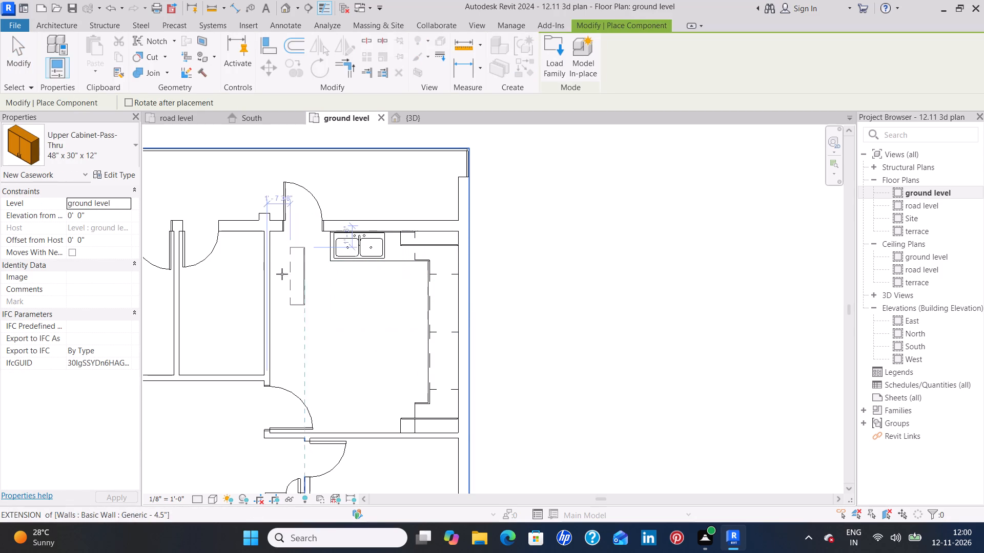
{"action": "left_click", "coordinate": [272, 261]}
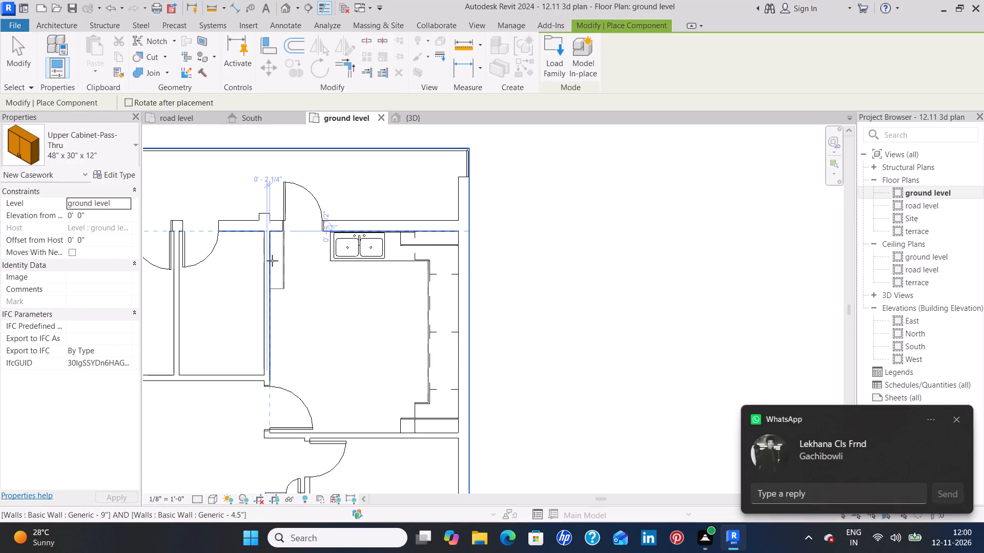
{"action": "left_click", "coordinate": [265, 317]}
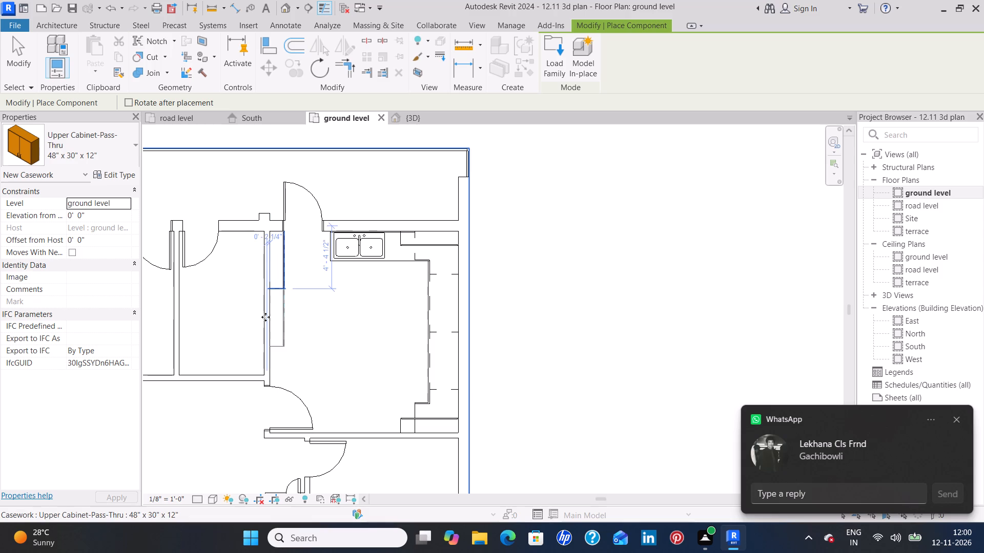
{"action": "key", "text": "Escape"}
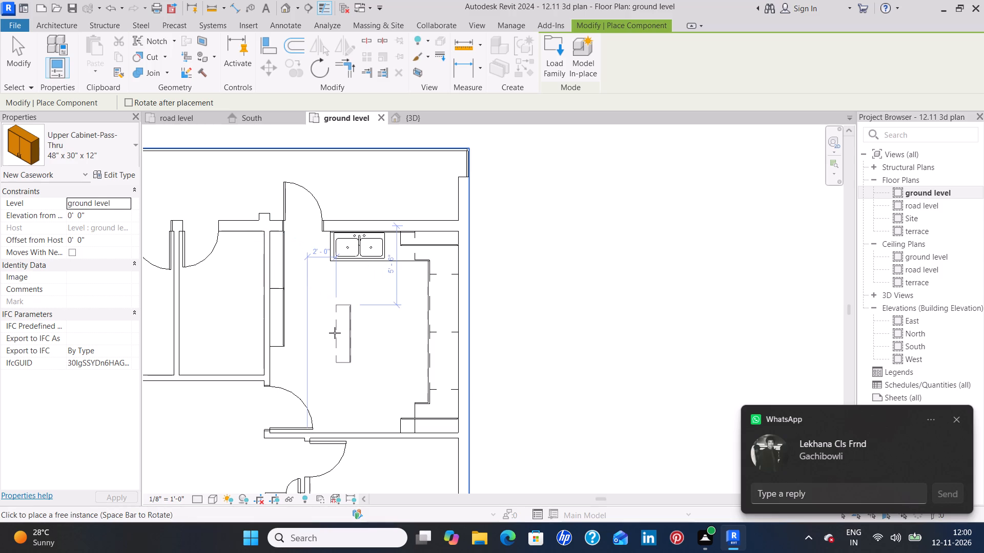
{"action": "key", "text": "Escape"}
Move the inner-wall upper cabinet farther from the sink wall about 1'-2" along the wall, away from the other one.
{"action": "left_click", "coordinate": [283, 346]}
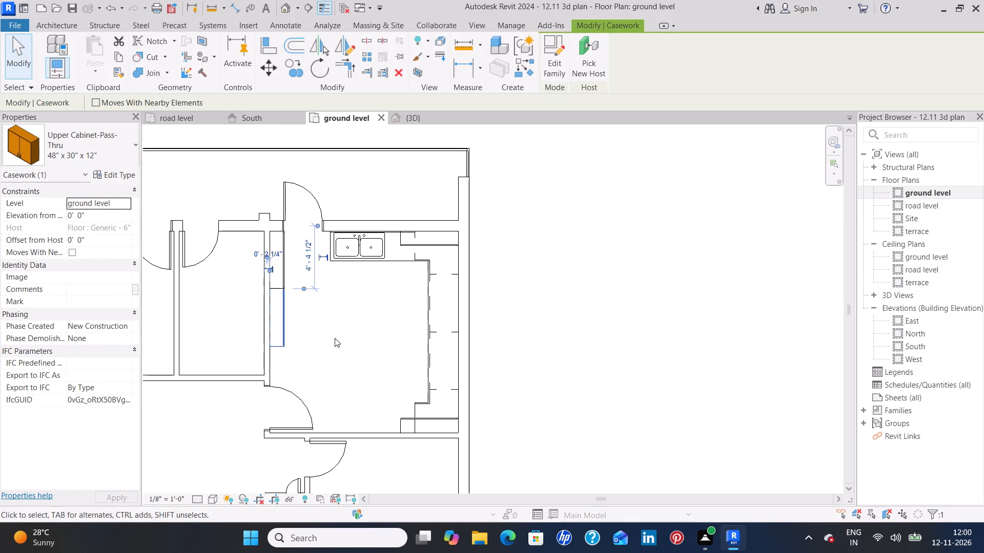
{"action": "key", "text": "Down"}
{"action": "key", "text": "Down"}
{"action": "key", "text": "Down"}
{"action": "key", "text": "Down"}
{"action": "key", "text": "Down"}
{"action": "key", "text": "Down"}
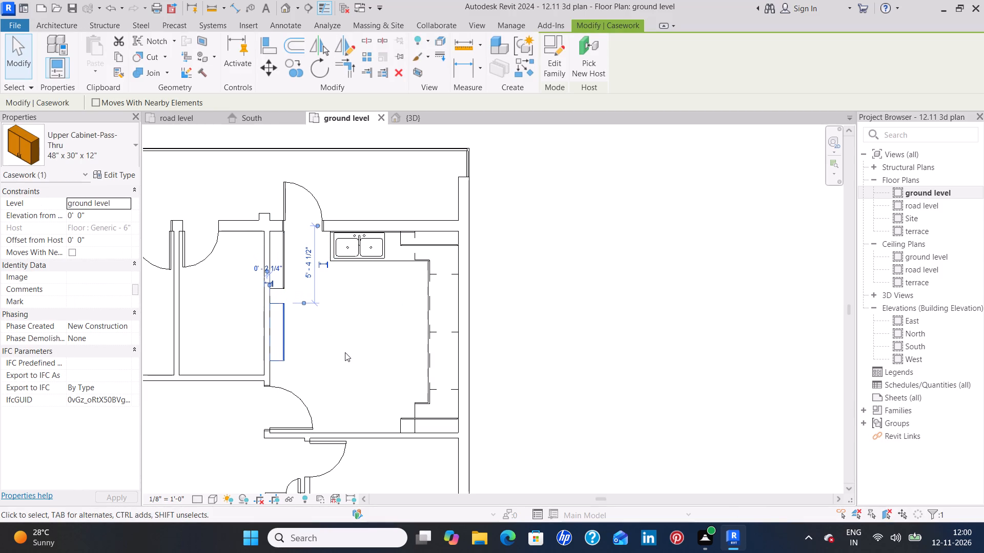
{"action": "key", "text": "Down"}
{"action": "left_click", "coordinate": [345, 352]}
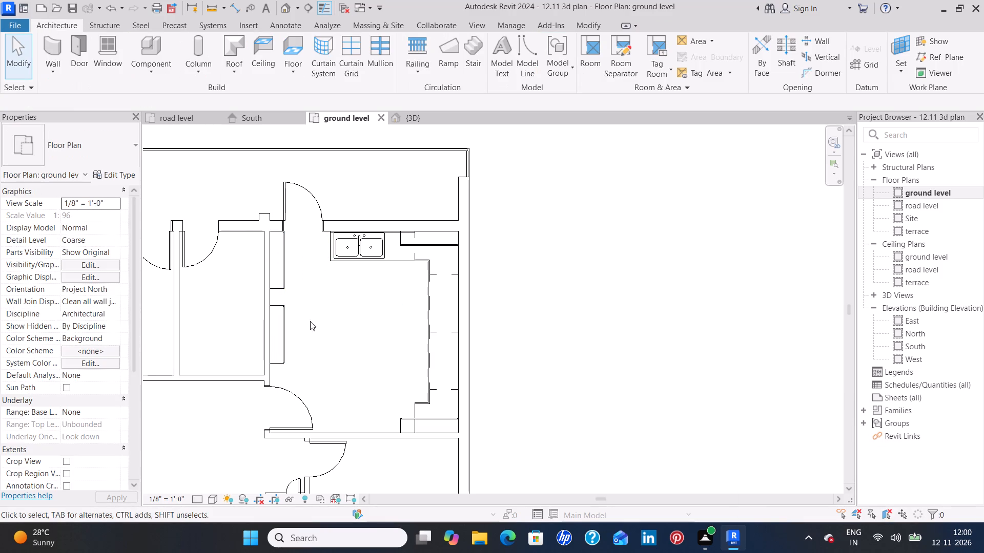
Move the inner-wall upper cabinet nearer the sink wall about 1'-2" along the wall, until it meets the other one.
{"action": "left_click", "coordinate": [274, 289]}
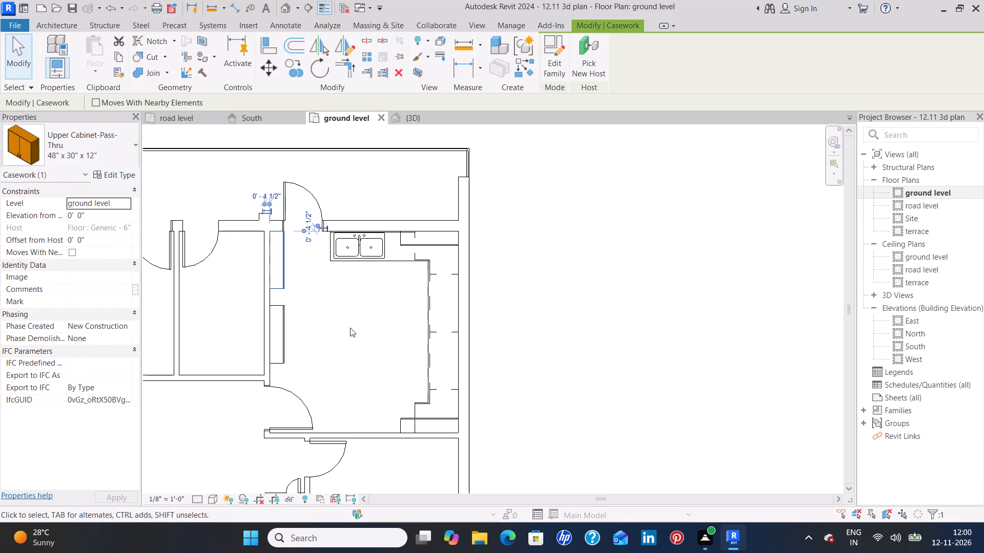
{"action": "key", "text": "Down"}
{"action": "key", "text": "Down"}
{"action": "key", "text": "Down"}
{"action": "key", "text": "Down"}
{"action": "key", "text": "Down"}
{"action": "key", "text": "Down"}
{"action": "key", "text": "Down"}
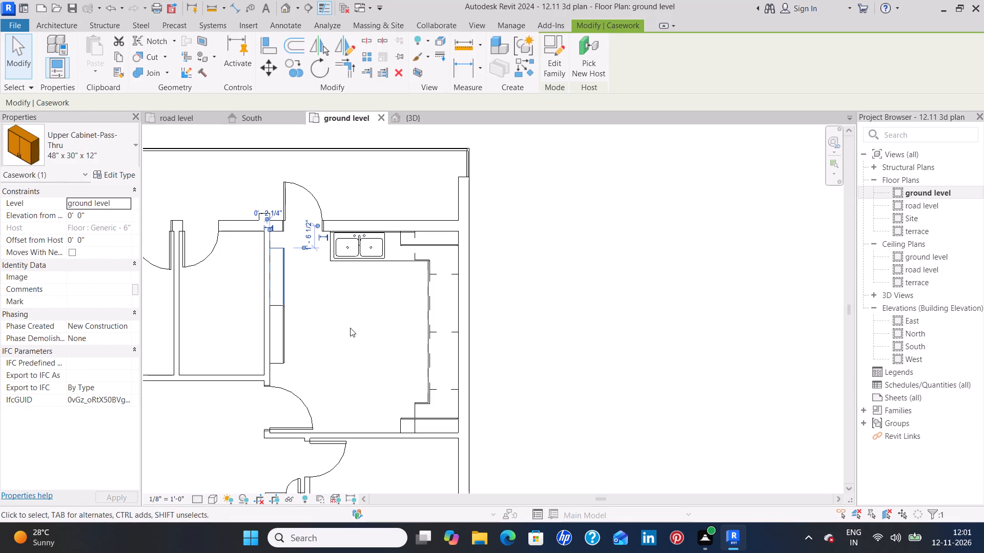
{"action": "left_click", "coordinate": [342, 334]}
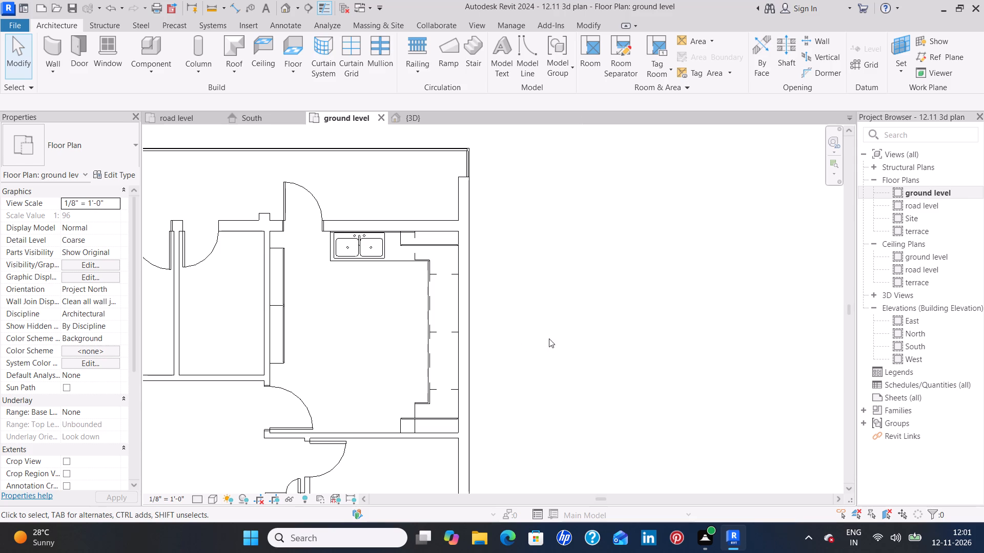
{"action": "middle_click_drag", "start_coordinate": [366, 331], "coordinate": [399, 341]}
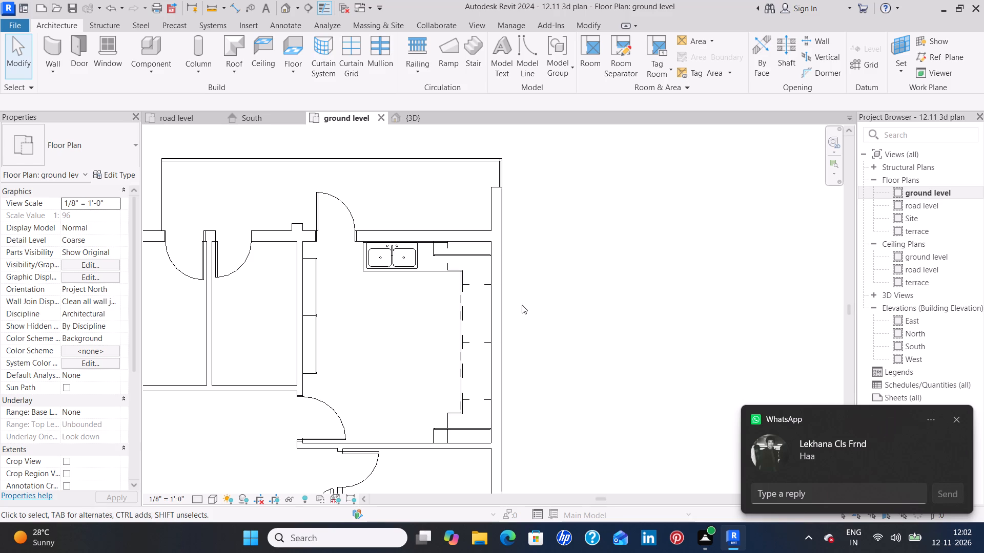
Reply "ok na" to the incoming WhatsApp message.
{"action": "left_click", "coordinate": [811, 491]}
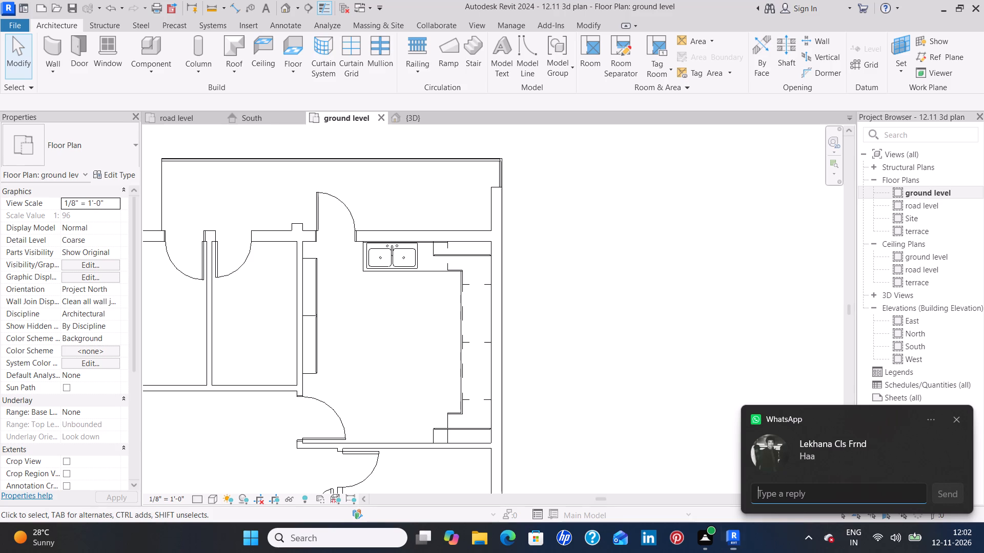
{"action": "key", "text": "e"}
{"action": "key", "text": "BackSpace"}
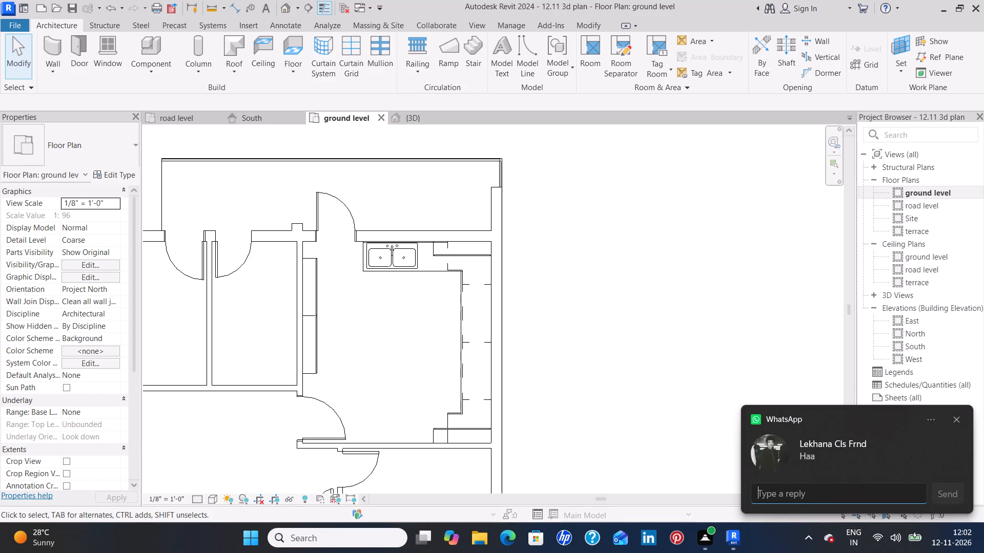
{"action": "type", "text": "ok na"}
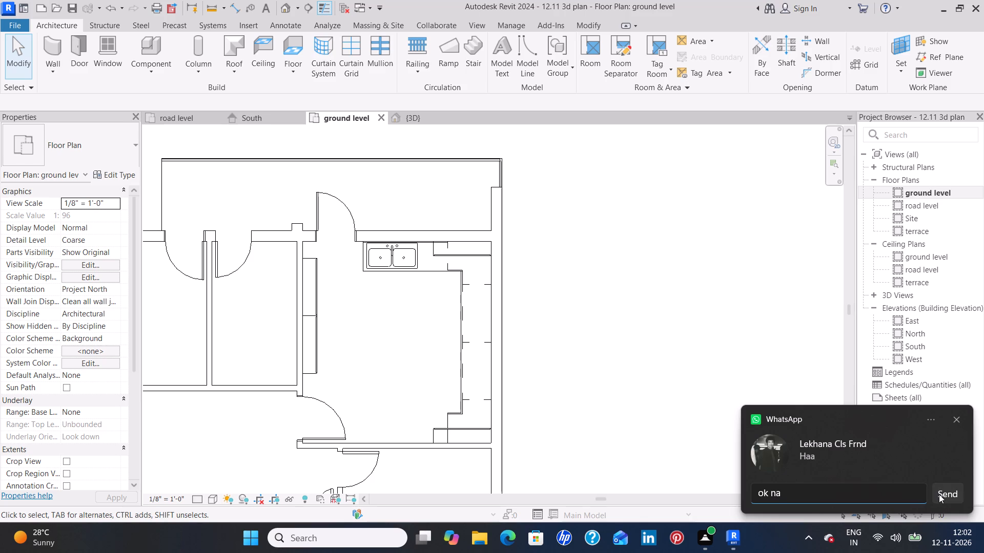
{"action": "left_click", "coordinate": [939, 494]}
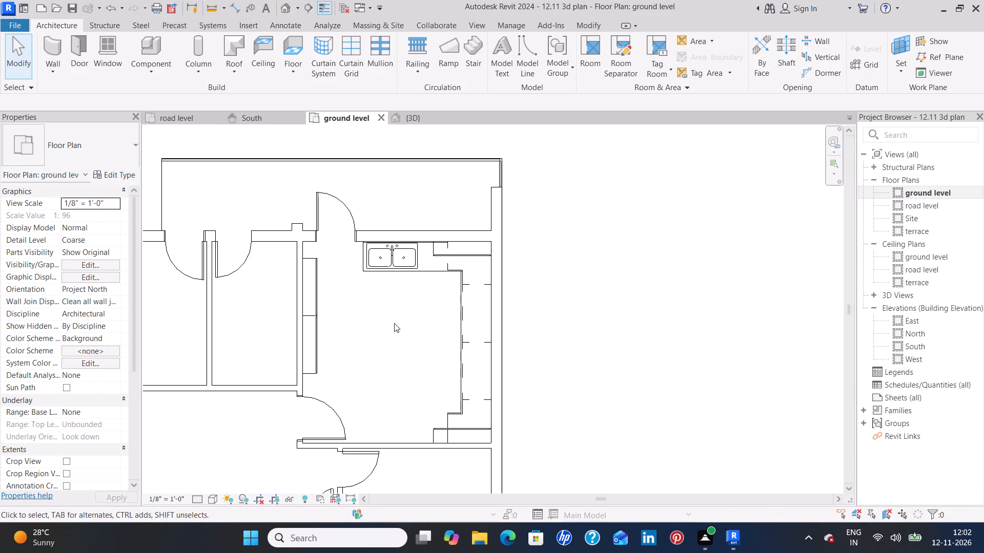
Load the Cook Top-2 Unit family from the Specialty Equipment library's Domestic folder for placement as a component.
{"action": "middle_click_drag", "start_coordinate": [399, 305], "coordinate": [498, 341]}
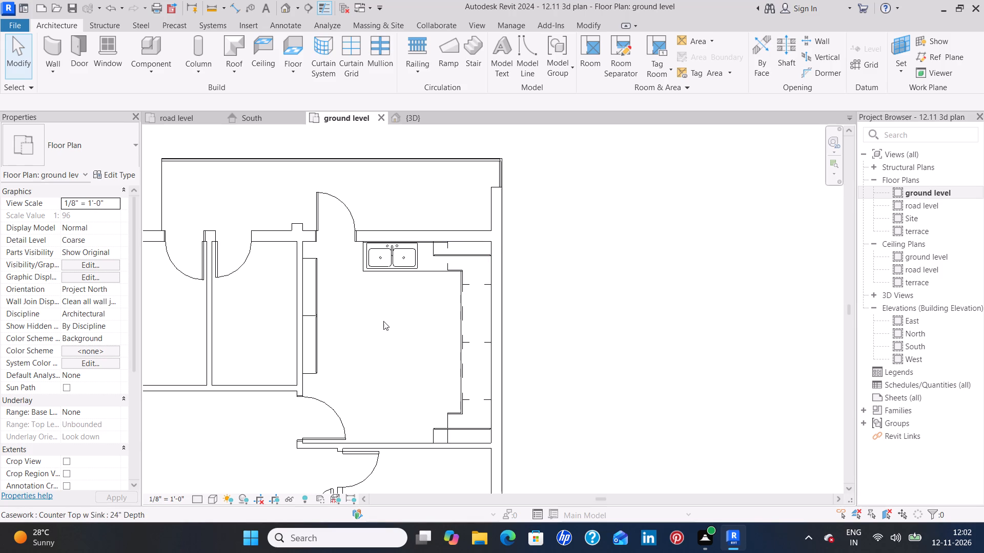
{"action": "middle_click_drag", "start_coordinate": [383, 321], "coordinate": [467, 320]}
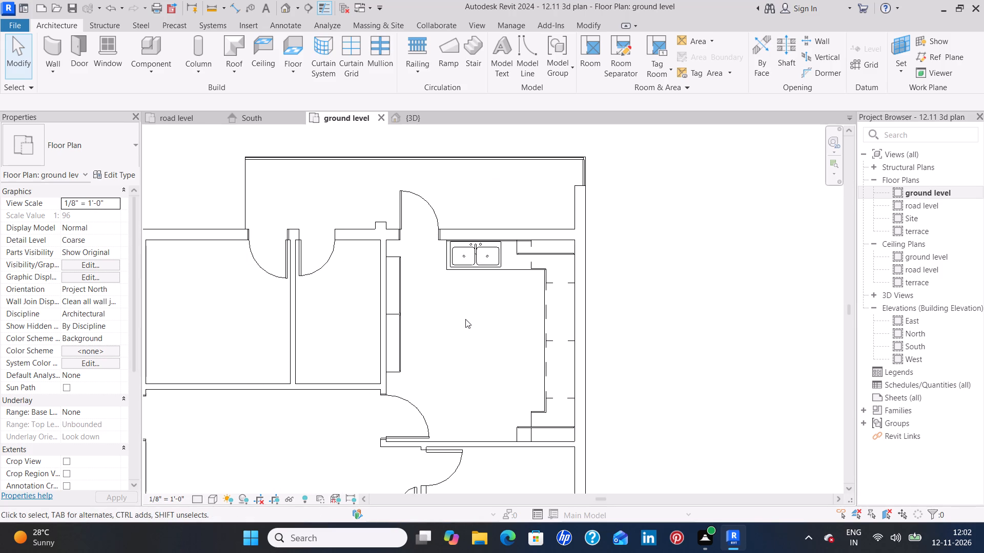
{"action": "scroll", "coordinate": [462, 310], "scroll_direction": "down", "scroll_amount": 1}
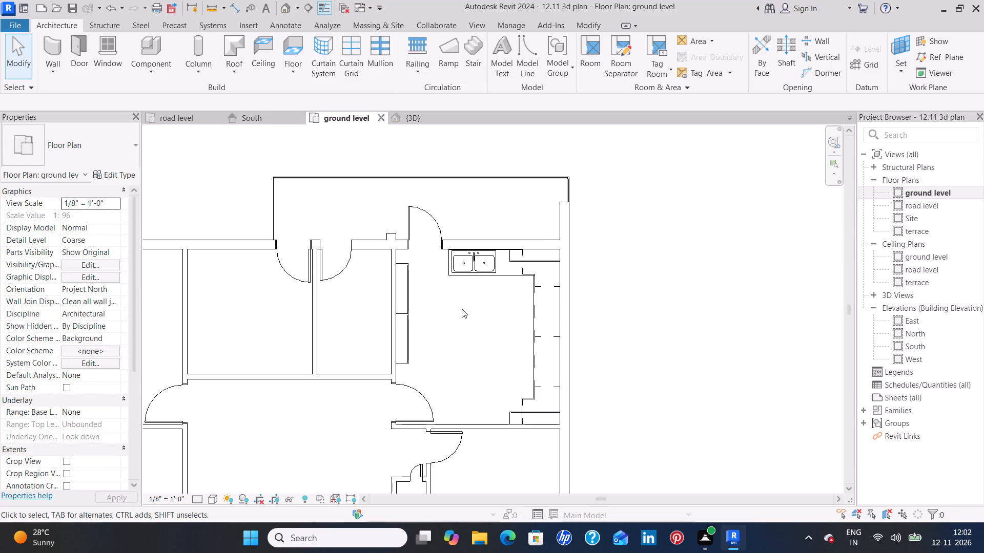
{"action": "middle_click_drag", "start_coordinate": [462, 309], "coordinate": [481, 309]}
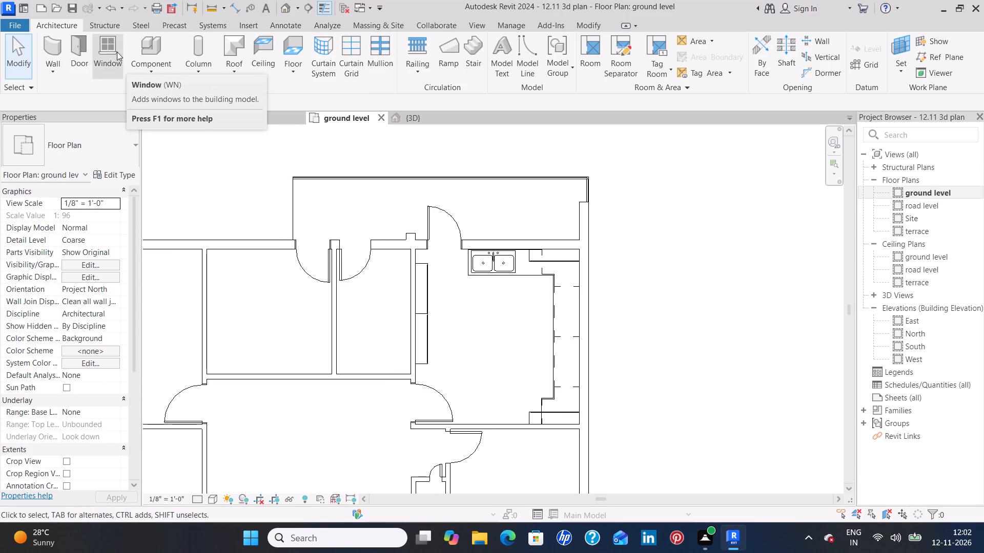
{"action": "left_click", "coordinate": [148, 54]}
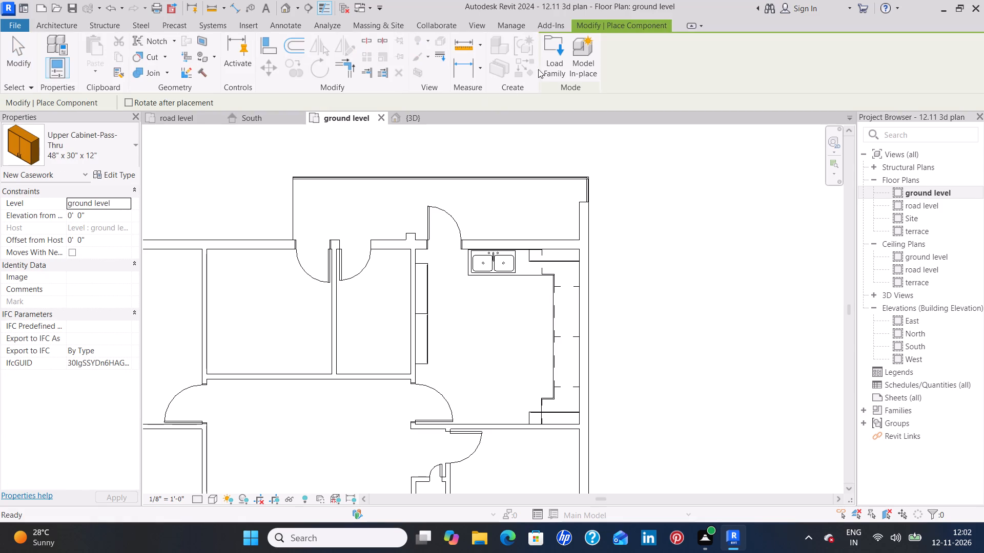
{"action": "left_click", "coordinate": [558, 68]}
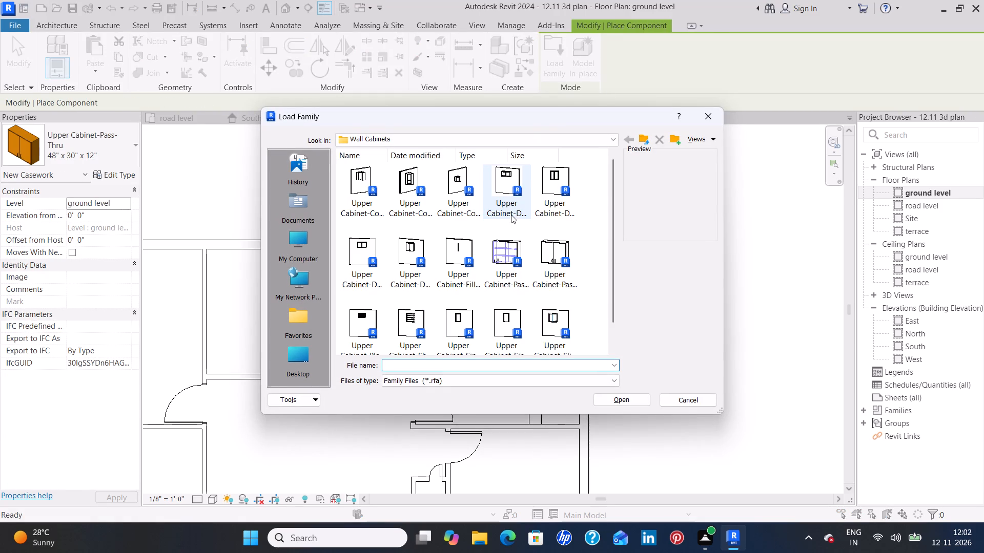
{"action": "left_click", "coordinate": [641, 136]}
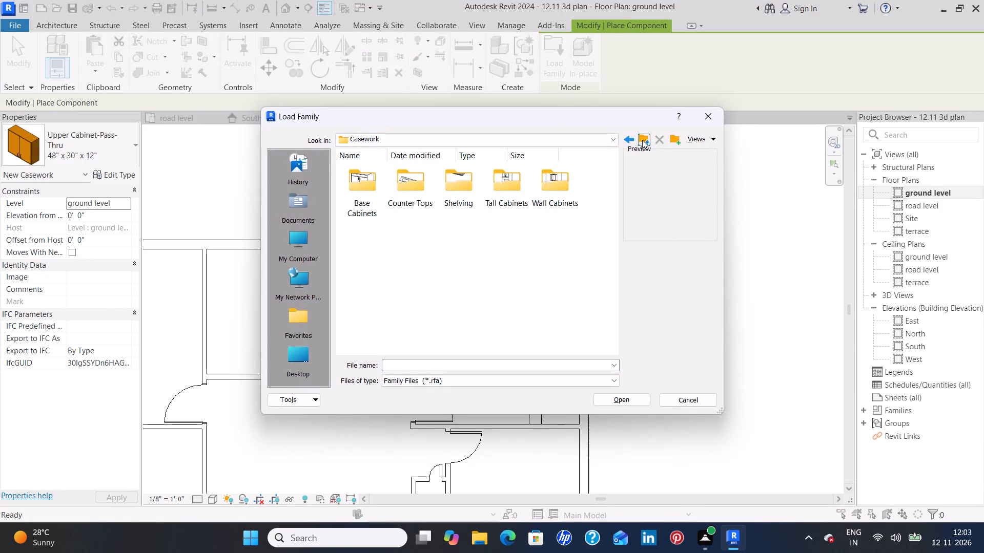
{"action": "left_click", "coordinate": [642, 140]}
{"action": "scroll", "coordinate": [488, 228], "scroll_direction": "down", "scroll_amount": 5}
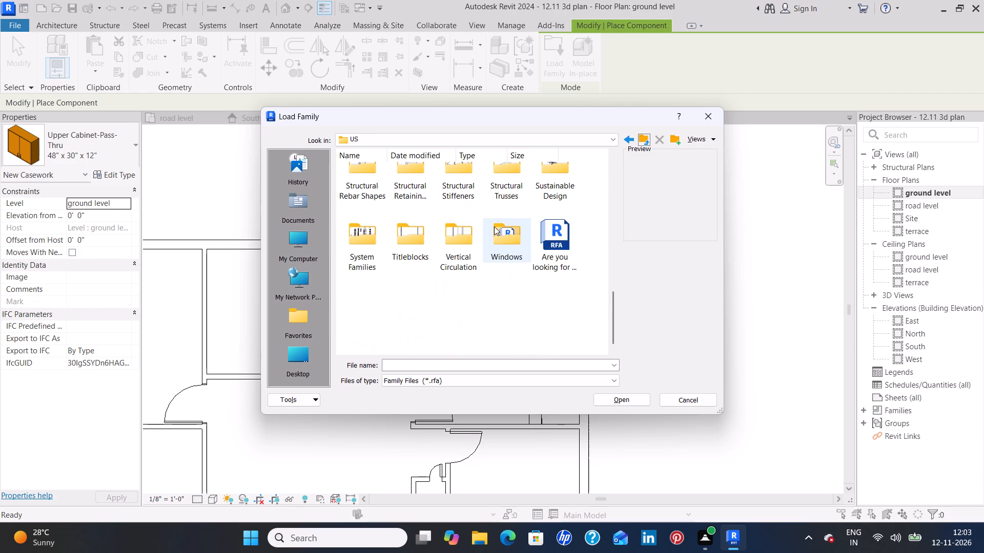
{"action": "scroll", "coordinate": [497, 223], "scroll_direction": "up", "scroll_amount": 3}
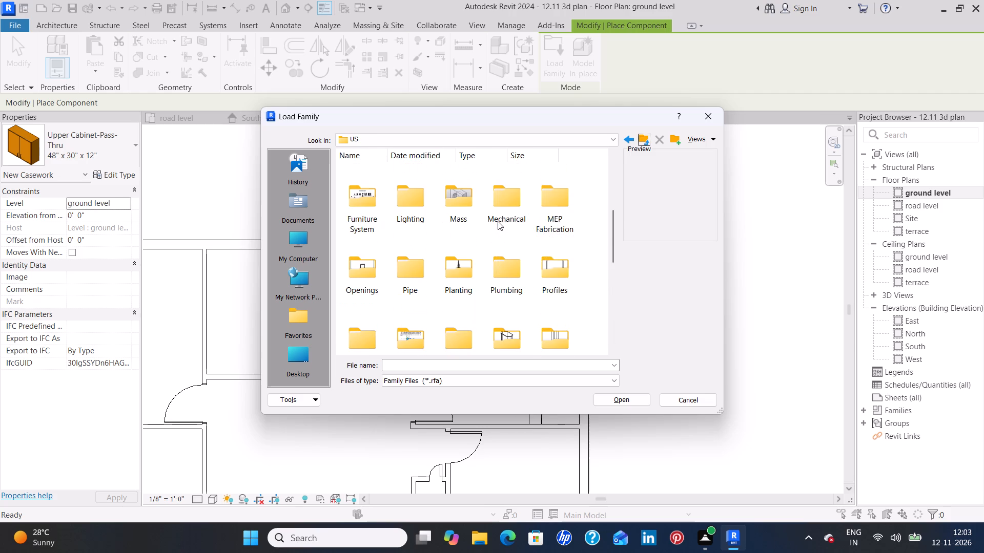
{"action": "scroll", "coordinate": [498, 221], "scroll_direction": "down", "scroll_amount": 1}
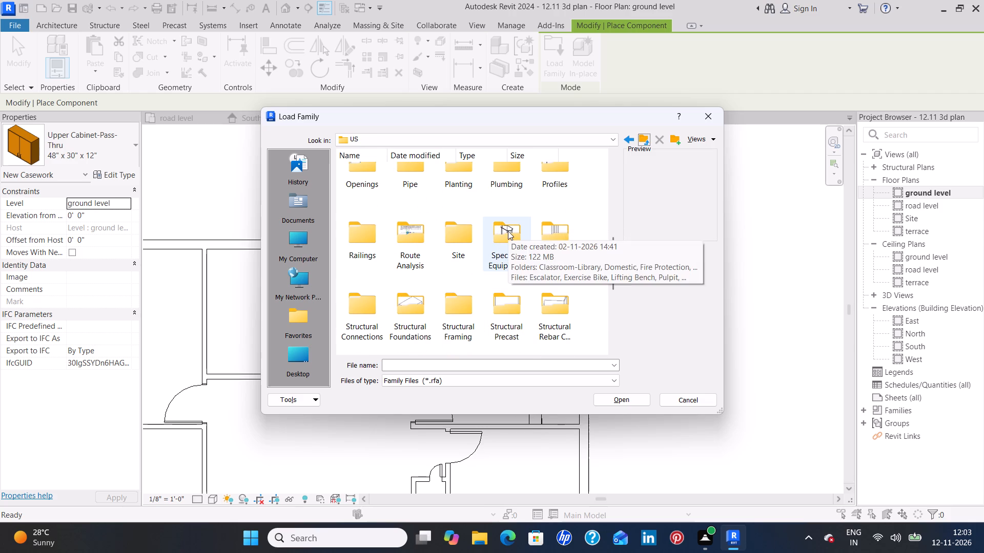
{"action": "double_click", "coordinate": [508, 231]}
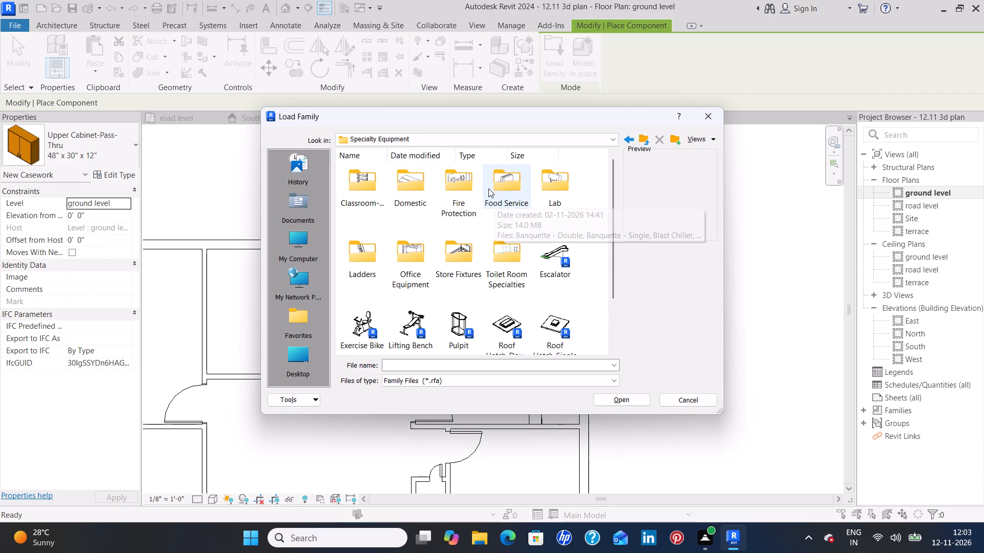
{"action": "double_click", "coordinate": [415, 186]}
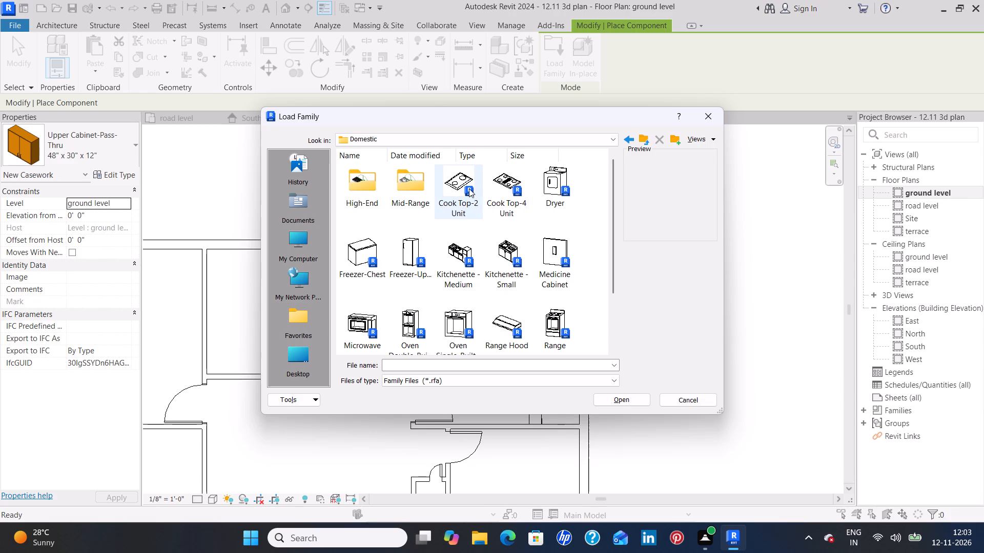
{"action": "left_click", "coordinate": [462, 188]}
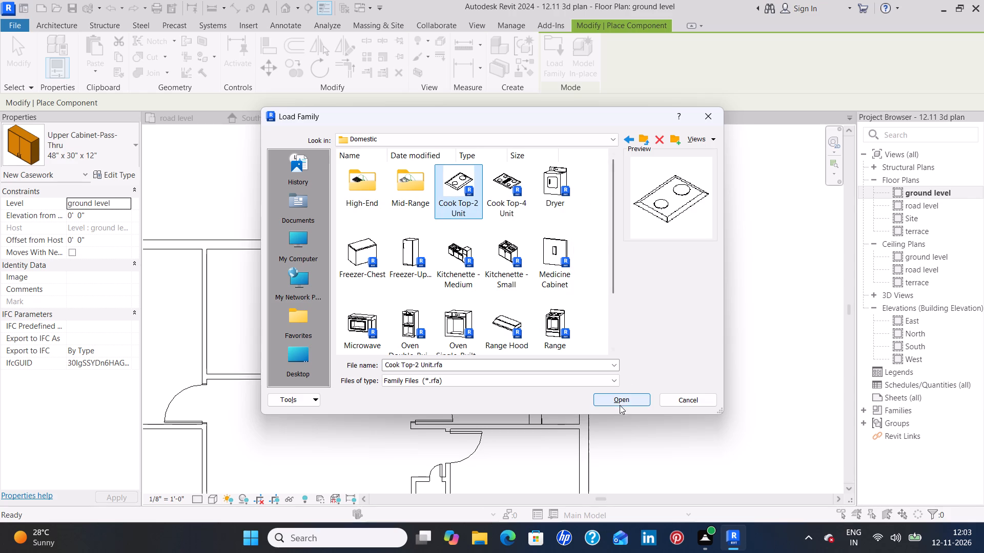
{"action": "left_click", "coordinate": [620, 402]}
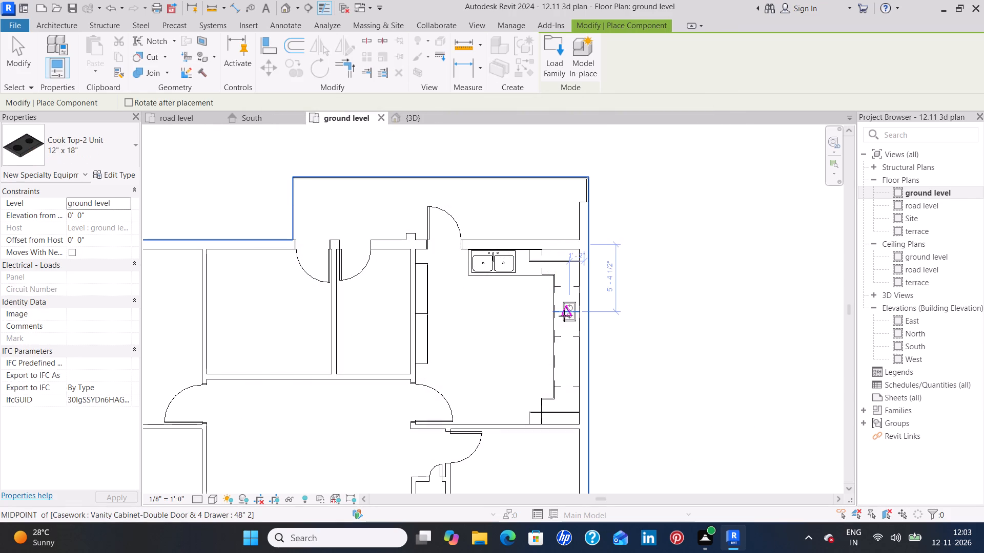
Place the 12" x 18" two-unit cooktop on the outer-wall counter top, about 6' from the sink wall.
{"action": "left_click", "coordinate": [565, 320]}
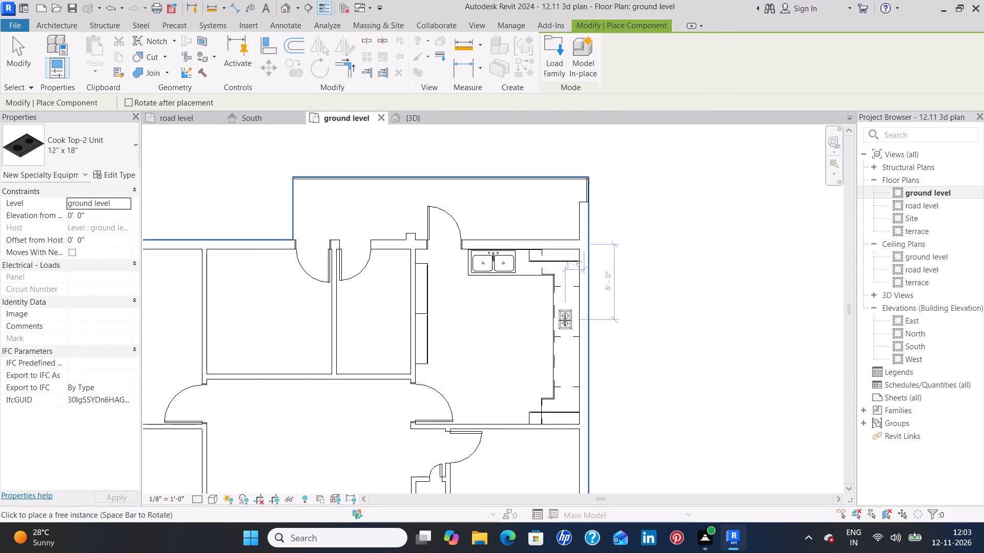
{"action": "key", "text": "Escape"}
{"action": "key", "text": "Escape"}
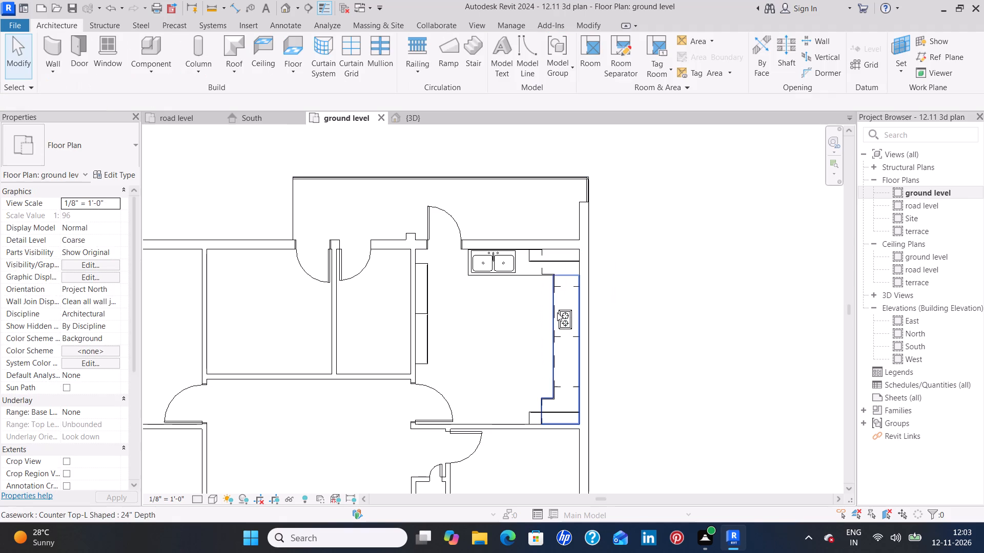
Duplicate the type of the cooktop on the outer-wall counter, keeping the suggested type name.
{"action": "left_click", "coordinate": [563, 316]}
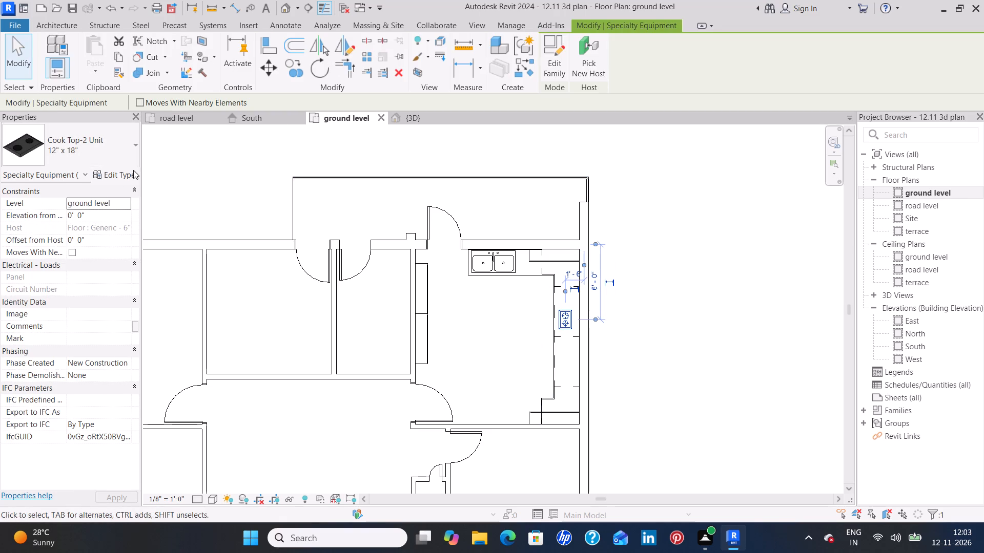
{"action": "left_click", "coordinate": [131, 171]}
{"action": "left_click", "coordinate": [584, 117]}
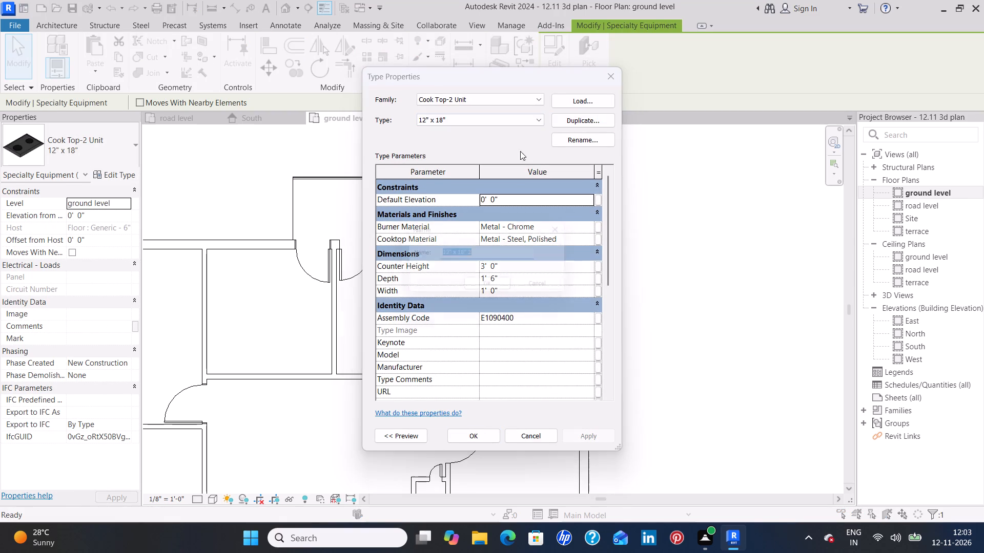
{"action": "left_click", "coordinate": [474, 287]}
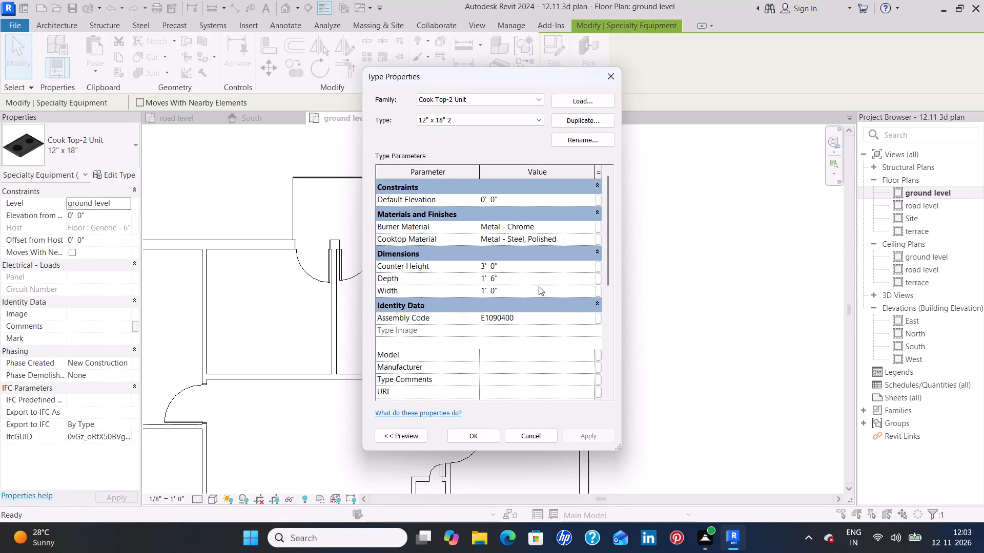
Set the duplicated cooktop type's width to 1' 6" and depth to 2' 0", and apply it.
{"action": "left_click", "coordinate": [511, 293]}
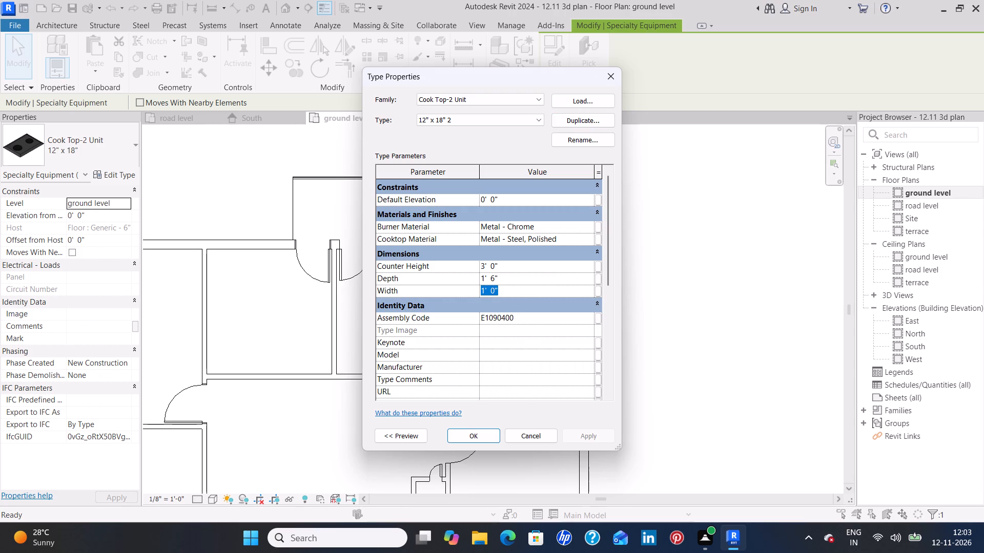
{"action": "key", "text": "BackSpace"}
{"action": "key", "text": "1"}
{"action": "key", "text": "apostrophe"}
{"action": "type", "text": "6\""}
{"action": "key", "text": "Return"}
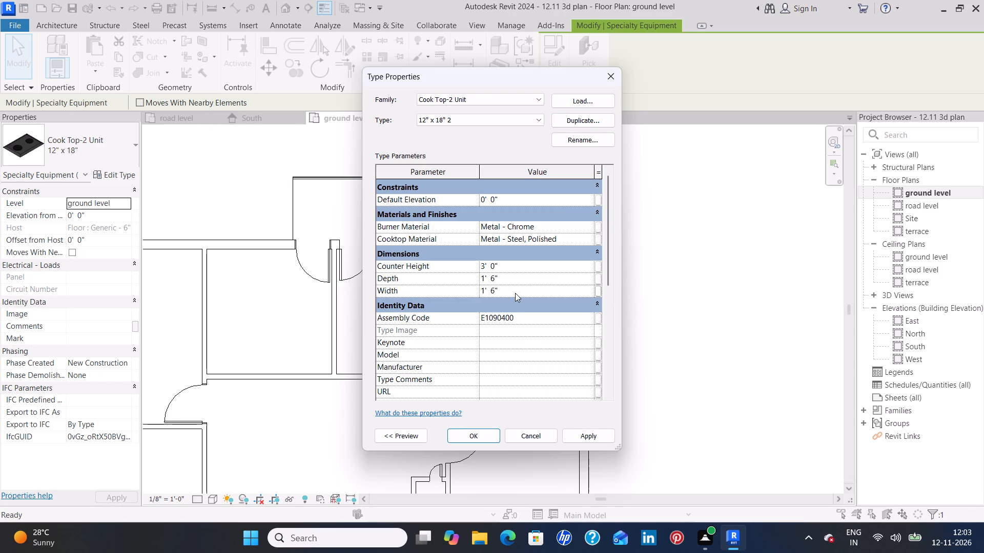
{"action": "left_click", "coordinate": [517, 276]}
{"action": "key", "text": "BackSpace"}
{"action": "key", "text": "2"}
{"action": "key", "text": "apostrophe"}
{"action": "left_click", "coordinate": [594, 427]}
{"action": "left_click", "coordinate": [602, 437]}
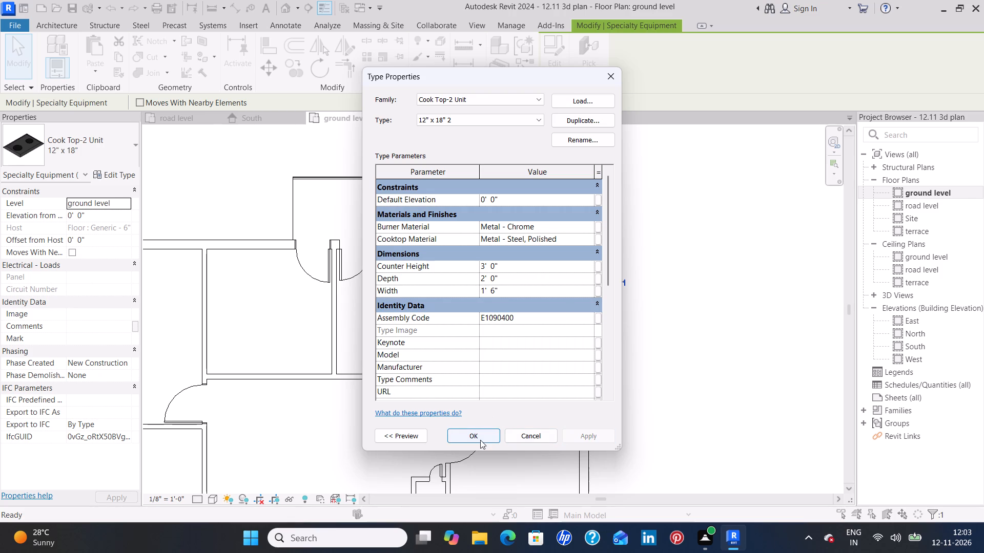
{"action": "left_click", "coordinate": [480, 439]}
{"action": "left_click", "coordinate": [654, 395]}
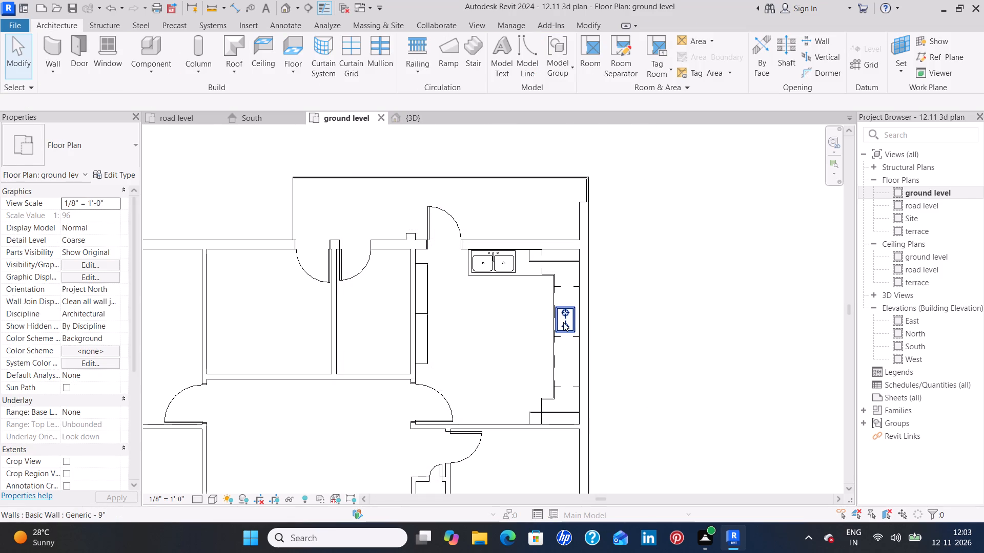
Nudge the resized cooktop about 3/4" toward the outer wall so it sits within the counter.
{"action": "left_click", "coordinate": [563, 322]}
{"action": "scroll", "coordinate": [576, 317], "scroll_direction": "up", "scroll_amount": 9}
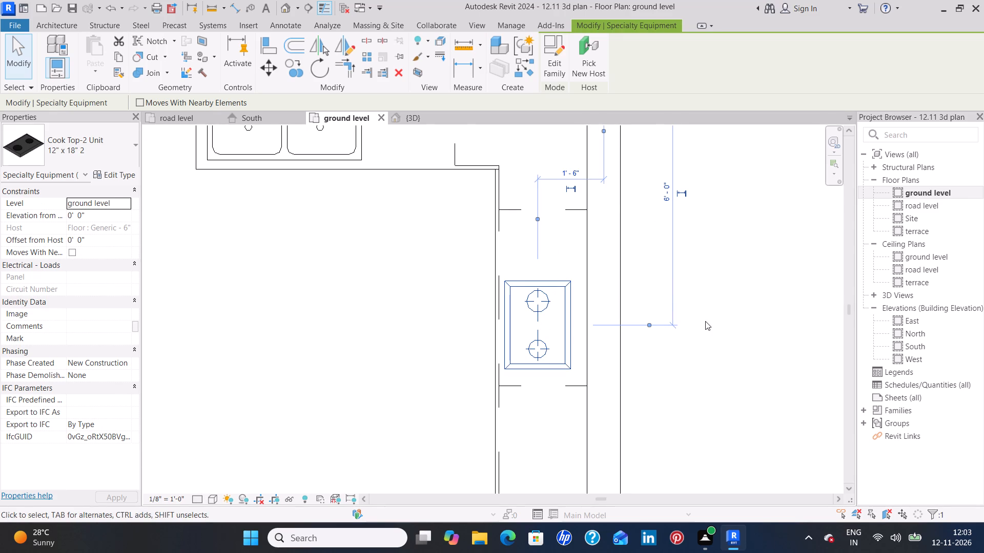
{"action": "key", "text": "Right"}
{"action": "key", "text": "Right"}
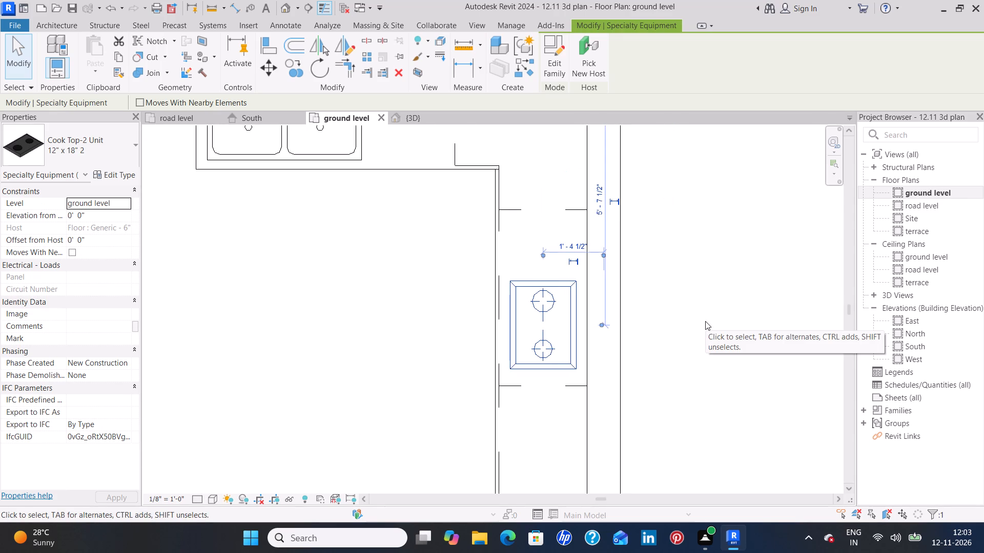
{"action": "key", "text": "Left"}
{"action": "left_click", "coordinate": [690, 289]}
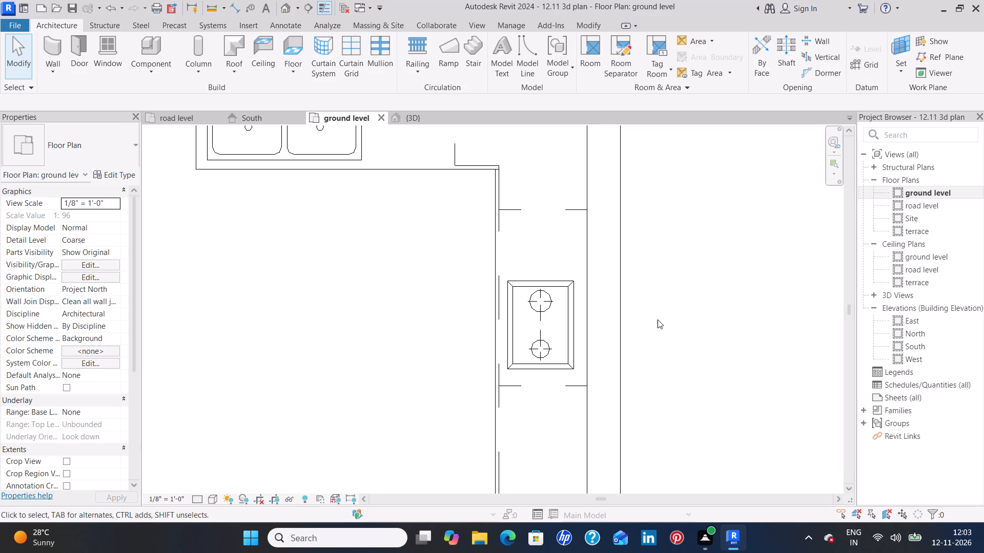
Load the Window-Louvers family from the library's Windows folder for placement as a window.
{"action": "scroll", "coordinate": [378, 296], "scroll_direction": "down", "scroll_amount": 3}
{"action": "middle_click_drag", "start_coordinate": [360, 304], "coordinate": [370, 339]}
{"action": "scroll", "coordinate": [394, 318], "scroll_direction": "down", "scroll_amount": 1}
{"action": "scroll", "coordinate": [326, 335], "scroll_direction": "down", "scroll_amount": 3}
{"action": "middle_click_drag", "start_coordinate": [305, 356], "coordinate": [416, 380]}
{"action": "scroll", "coordinate": [416, 374], "scroll_direction": "down", "scroll_amount": 3}
{"action": "middle_click_drag", "start_coordinate": [337, 371], "coordinate": [415, 317]}
{"action": "scroll", "coordinate": [419, 315], "scroll_direction": "down", "scroll_amount": 2}
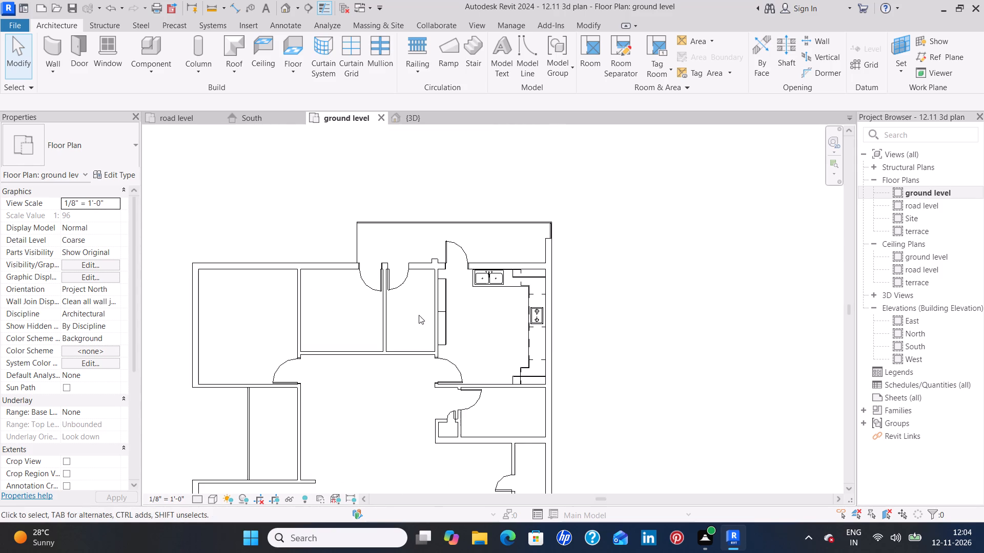
{"action": "middle_click_drag", "start_coordinate": [491, 335], "coordinate": [520, 314]}
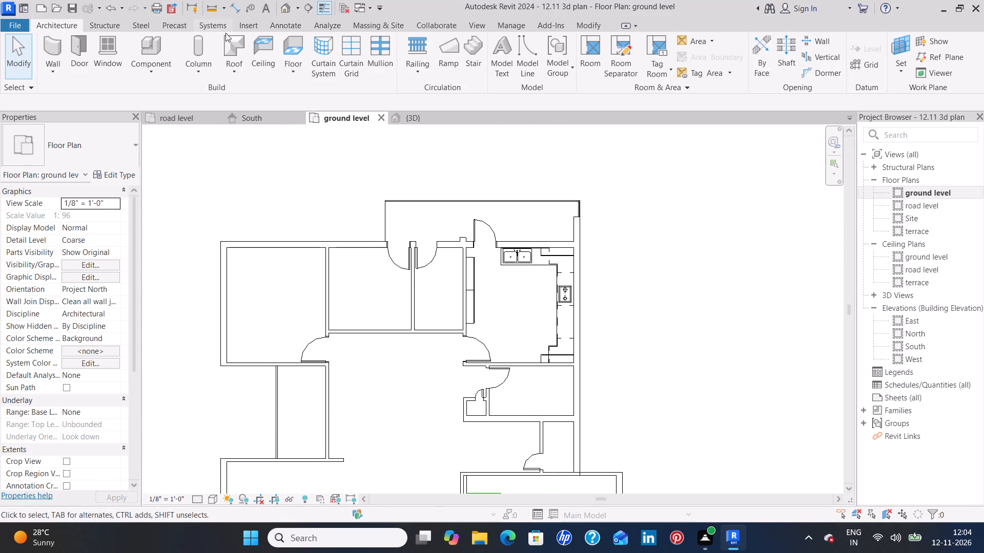
{"action": "left_click", "coordinate": [110, 51]}
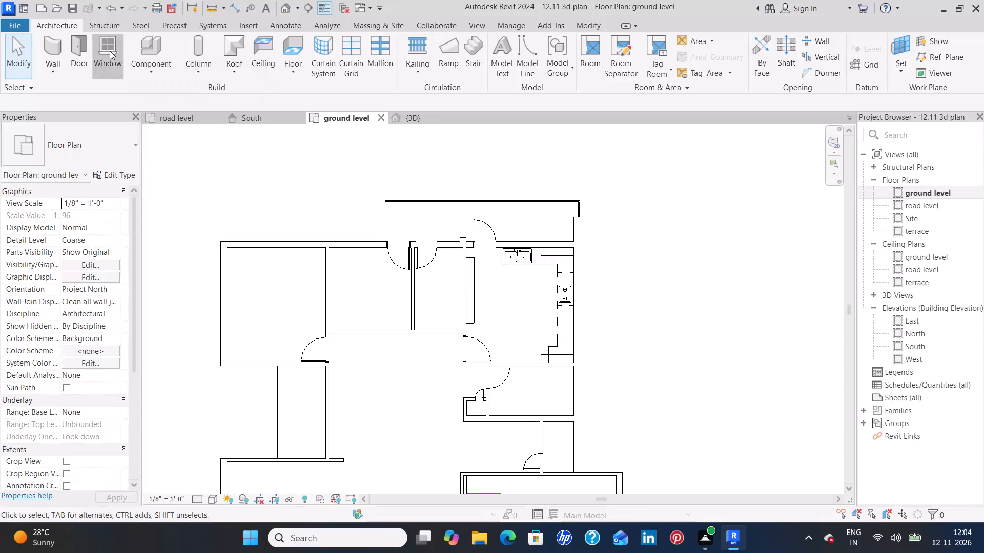
{"action": "left_click", "coordinate": [594, 159]}
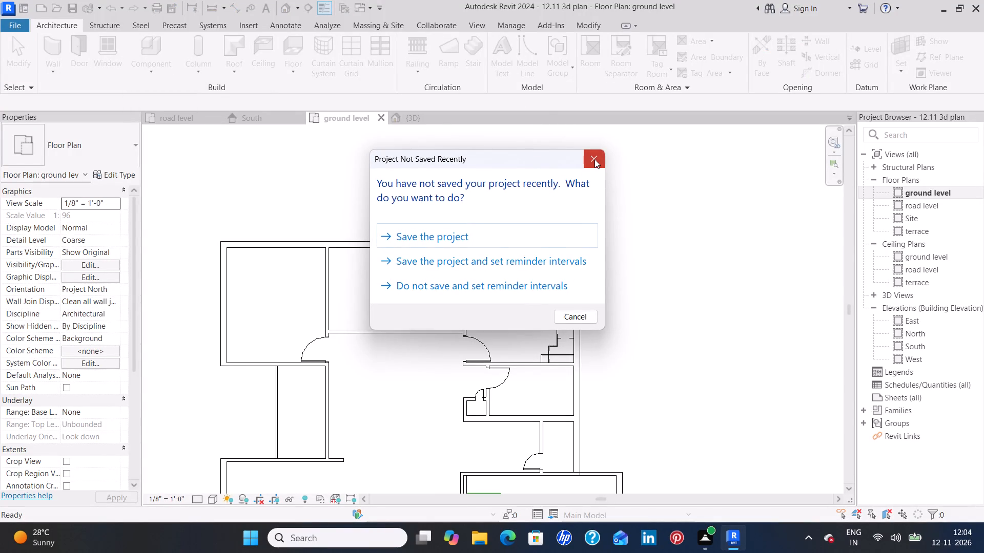
{"action": "left_click", "coordinate": [548, 65]}
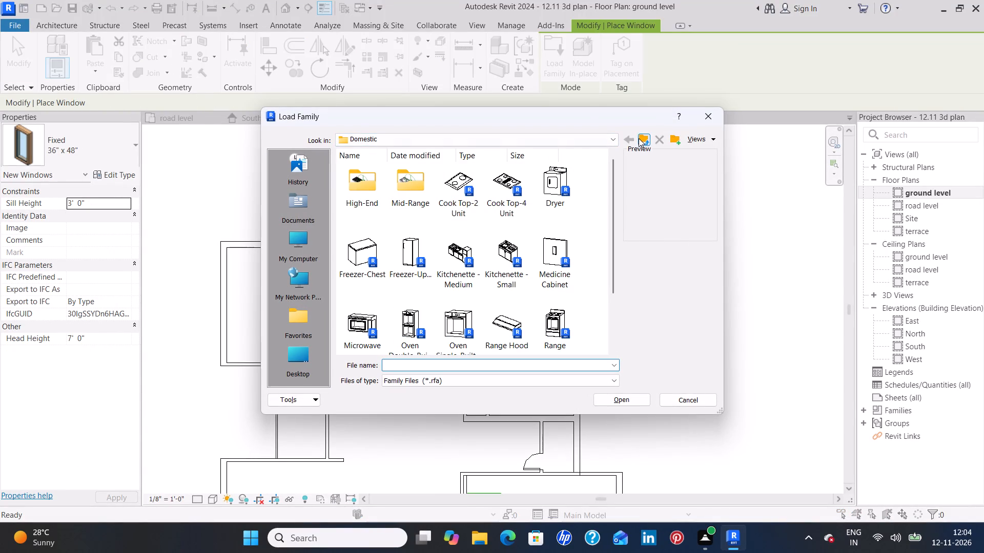
{"action": "left_click", "coordinate": [640, 139]}
{"action": "left_click", "coordinate": [640, 139]}
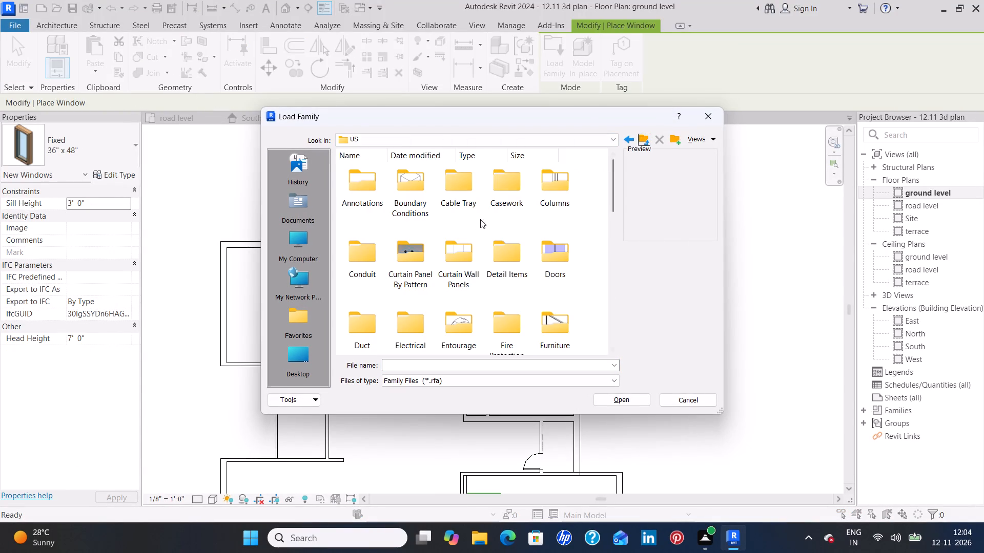
{"action": "scroll", "coordinate": [473, 225], "scroll_direction": "down", "scroll_amount": 6}
{"action": "double_click", "coordinate": [511, 243]}
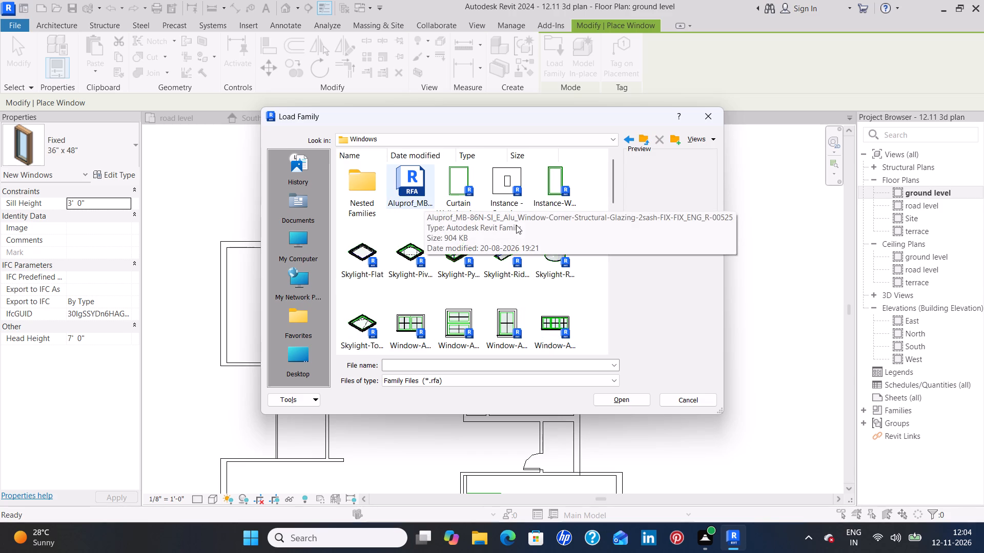
{"action": "scroll", "coordinate": [491, 243], "scroll_direction": "down", "scroll_amount": 3}
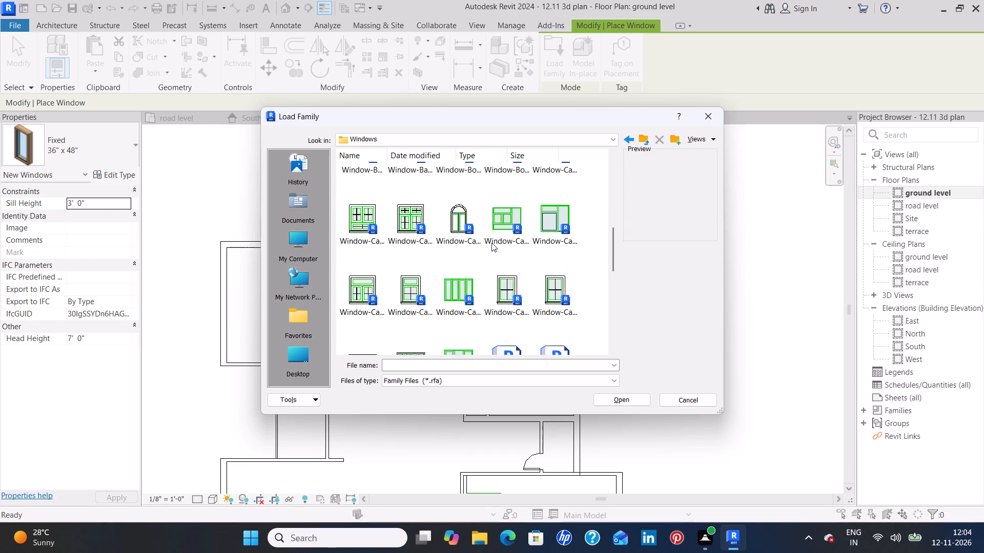
{"action": "scroll", "coordinate": [491, 243], "scroll_direction": "down", "scroll_amount": 3}
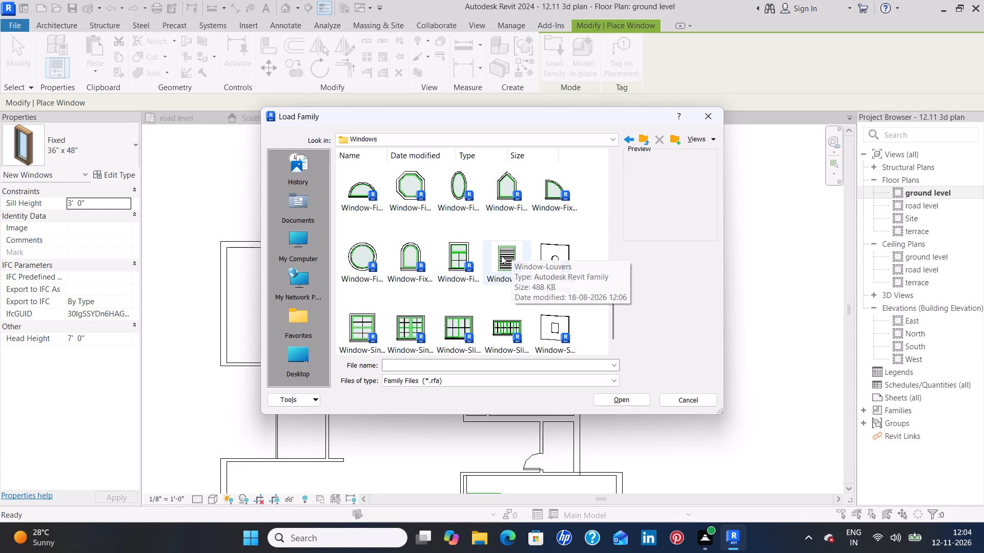
{"action": "left_click", "coordinate": [501, 256]}
{"action": "left_click", "coordinate": [622, 397]}
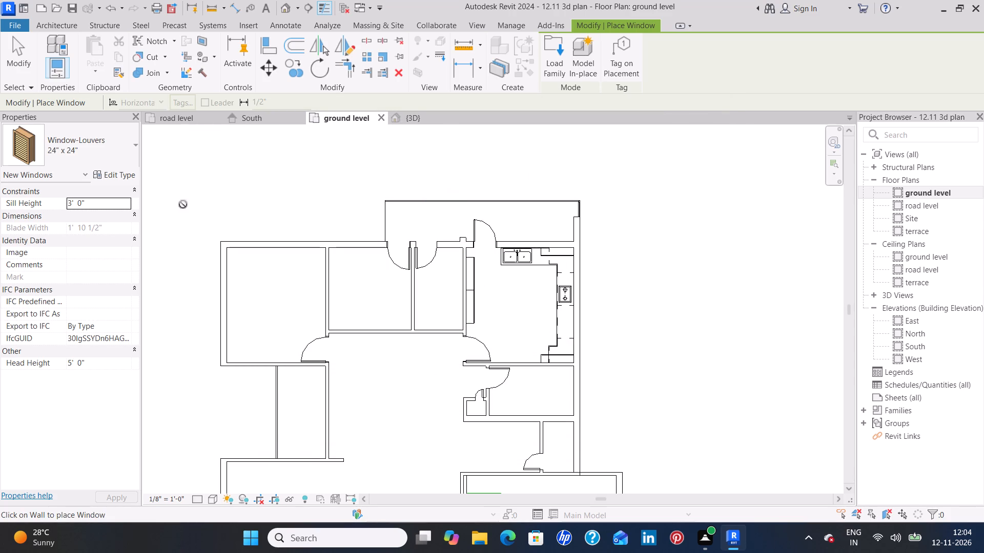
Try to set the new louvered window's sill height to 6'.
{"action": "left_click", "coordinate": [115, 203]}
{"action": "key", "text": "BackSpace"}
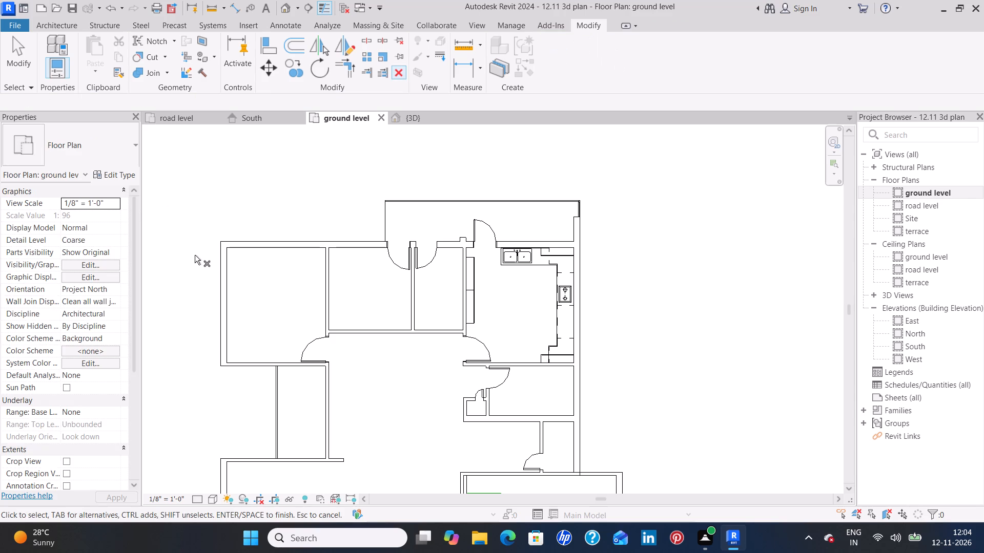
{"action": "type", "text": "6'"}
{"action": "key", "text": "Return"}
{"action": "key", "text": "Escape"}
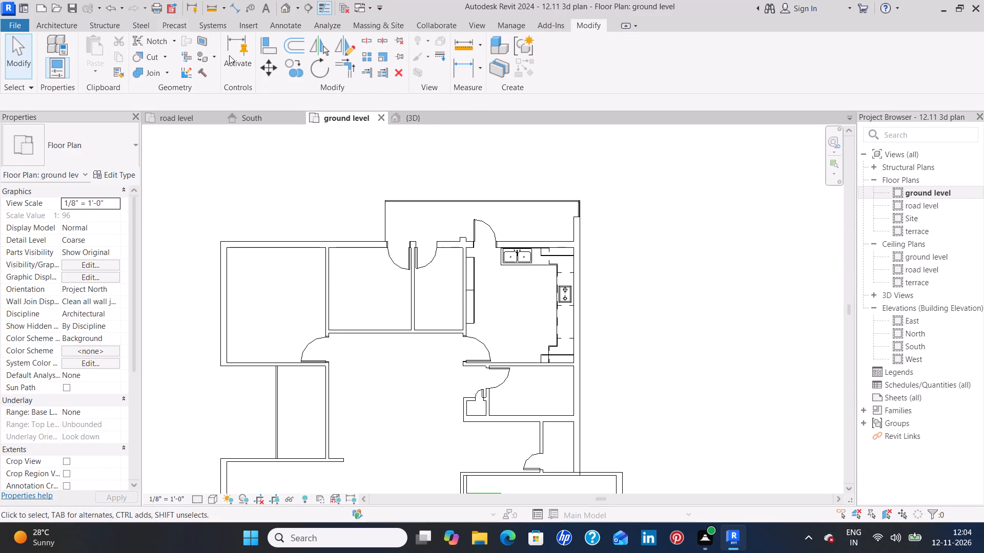
Place a 24" x 24" Window-Louvers beside the small room's outside door, about 1'-7" from its kitchen-side wall.
{"action": "left_click", "coordinate": [58, 19]}
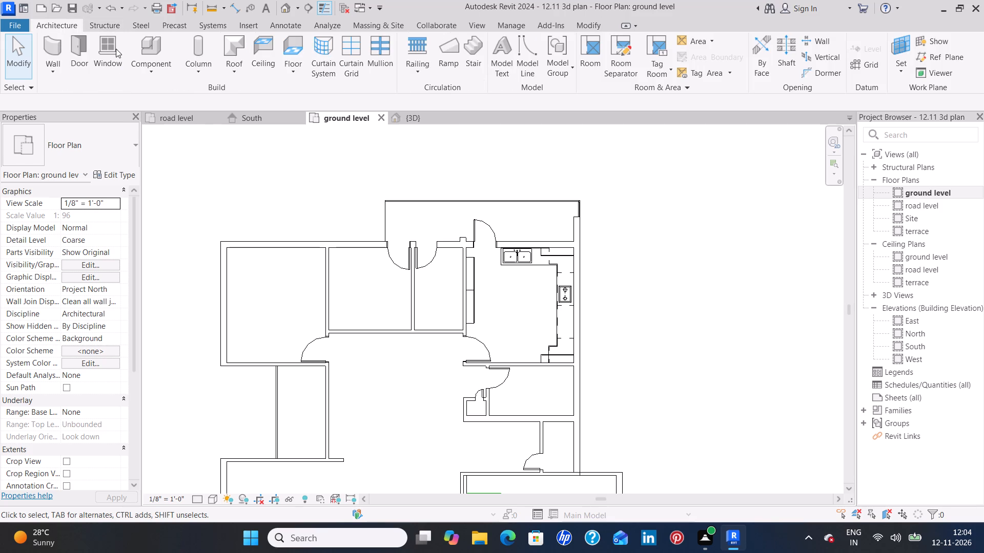
{"action": "left_click", "coordinate": [116, 49]}
{"action": "left_click", "coordinate": [102, 208]}
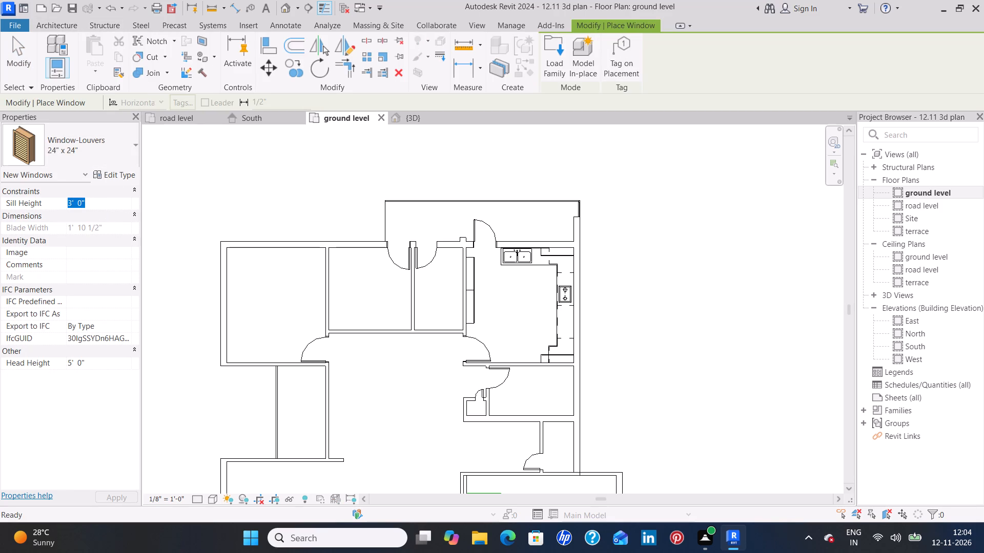
{"action": "key", "text": "Escape"}
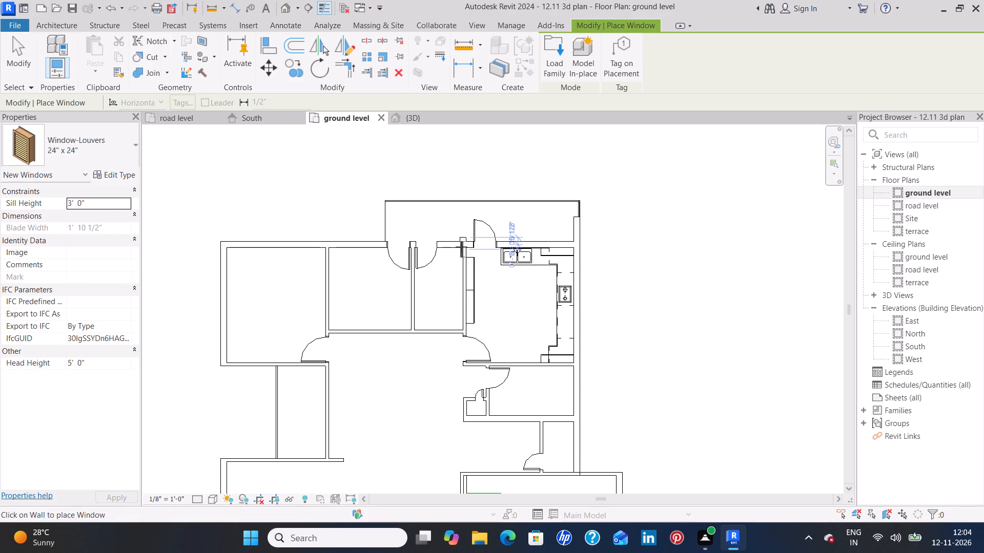
{"action": "scroll", "coordinate": [443, 244], "scroll_direction": "up", "scroll_amount": 8}
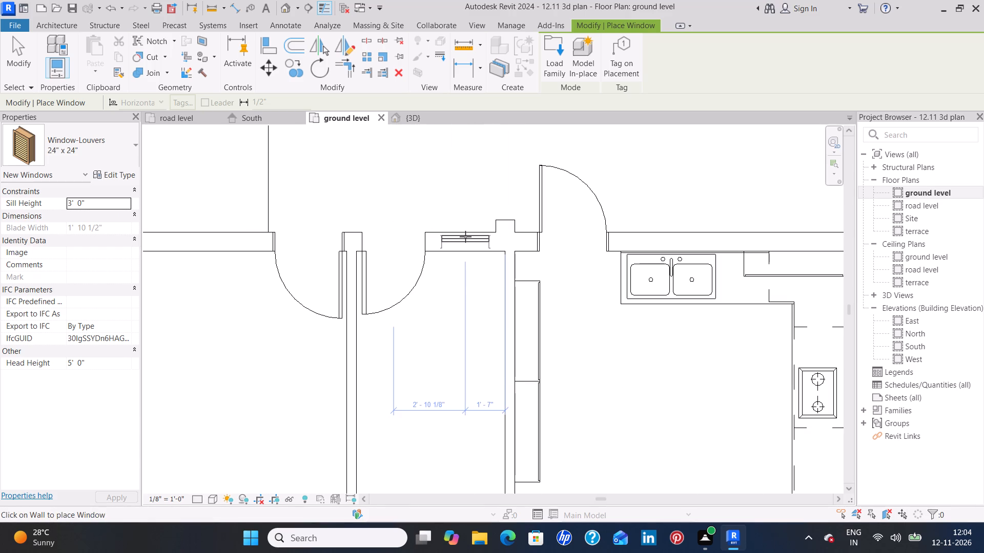
{"action": "left_click", "coordinate": [465, 237]}
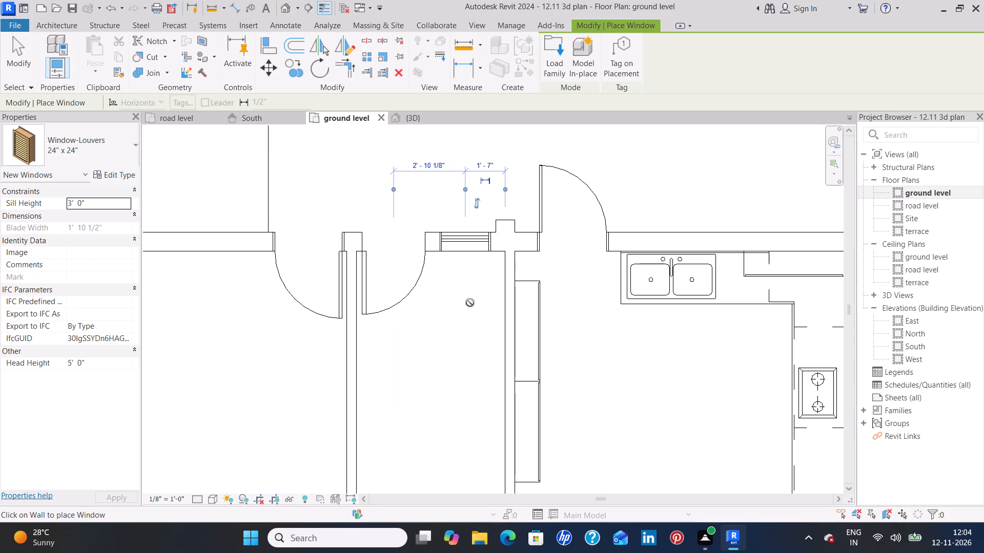
Place another 24" x 24" louvered window in the outer wall of the room adjoining the kitchen, about 1'-6" from their shared wall.
{"action": "scroll", "coordinate": [470, 304], "scroll_direction": "down", "scroll_amount": 5}
{"action": "middle_click_drag", "start_coordinate": [444, 373], "coordinate": [438, 254]}
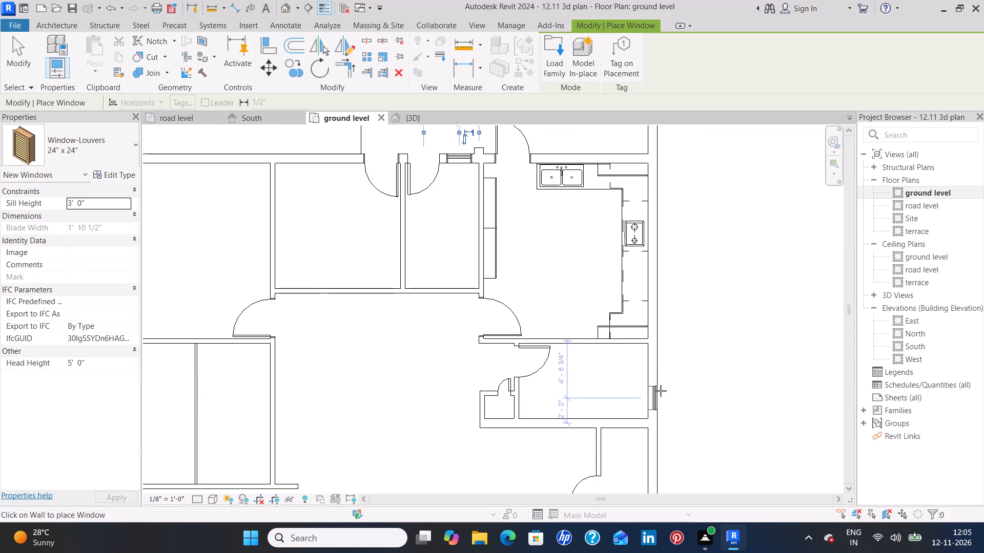
{"action": "left_click", "coordinate": [656, 358]}
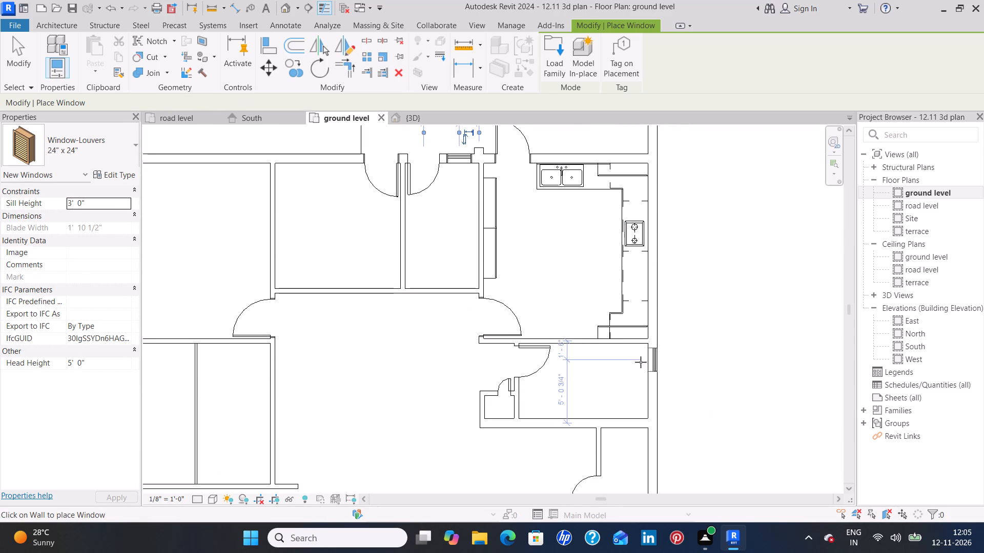
{"action": "key", "text": "Escape"}
{"action": "key", "text": "Escape"}
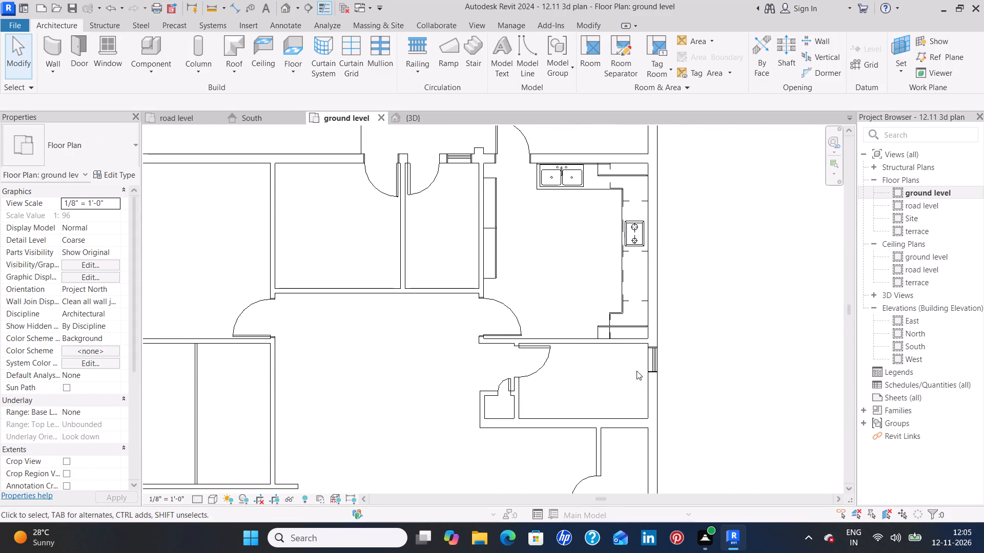
Set the sill height of both 24" x 24" louvered windows to 6'.
{"action": "left_click", "coordinate": [654, 367]}
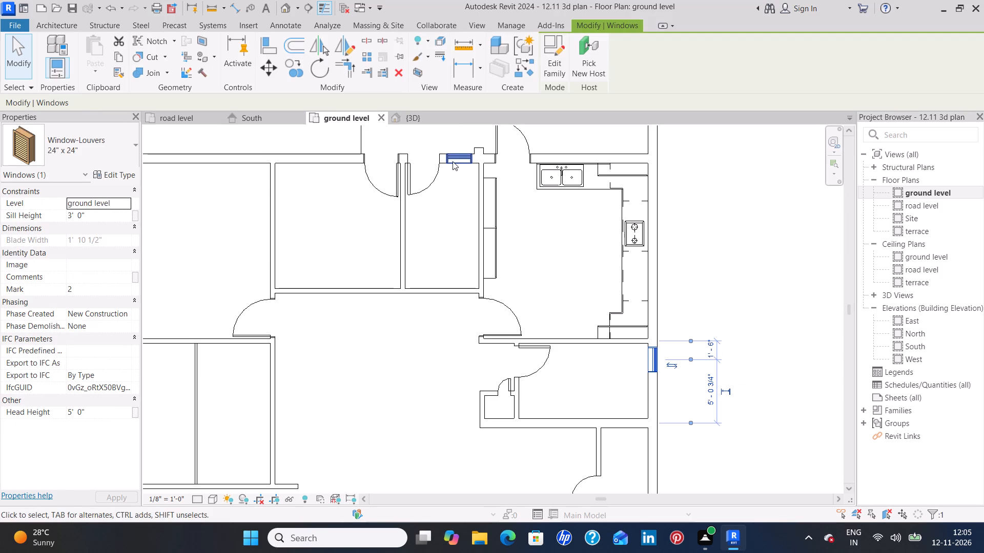
{"action": "left_click", "coordinate": [453, 160]}
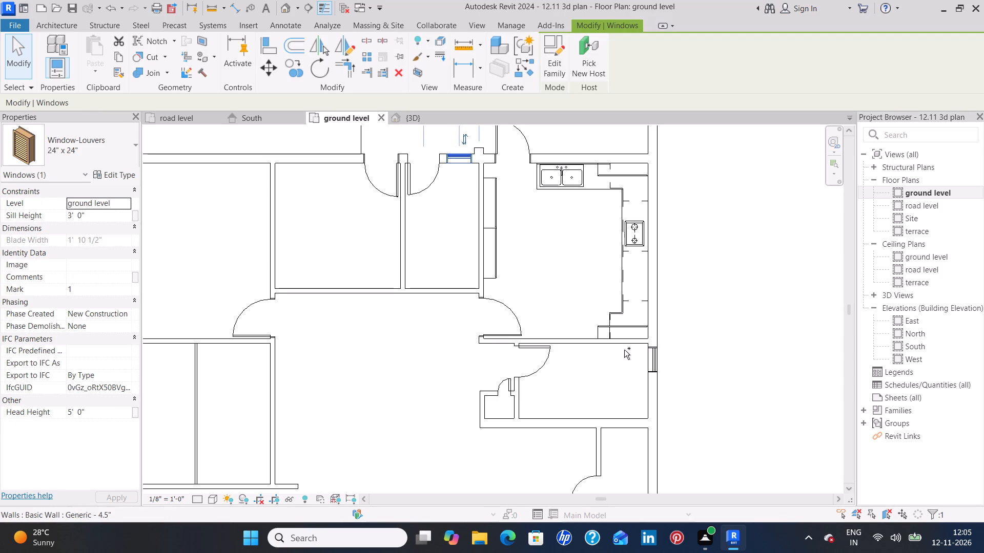
{"action": "left_click", "coordinate": [652, 361], "text": "ctrl"}
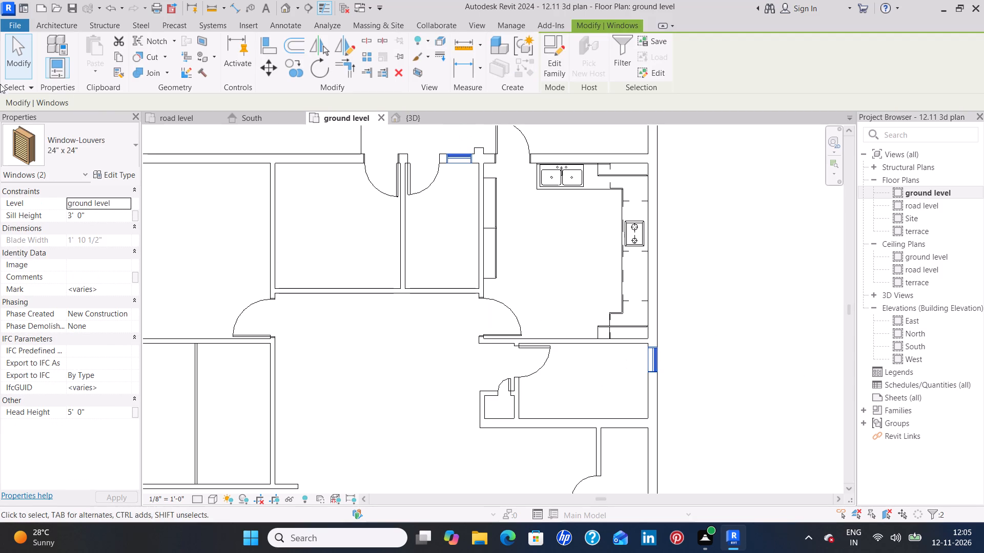
{"action": "left_click", "coordinate": [118, 214]}
{"action": "key", "text": "BackSpace"}
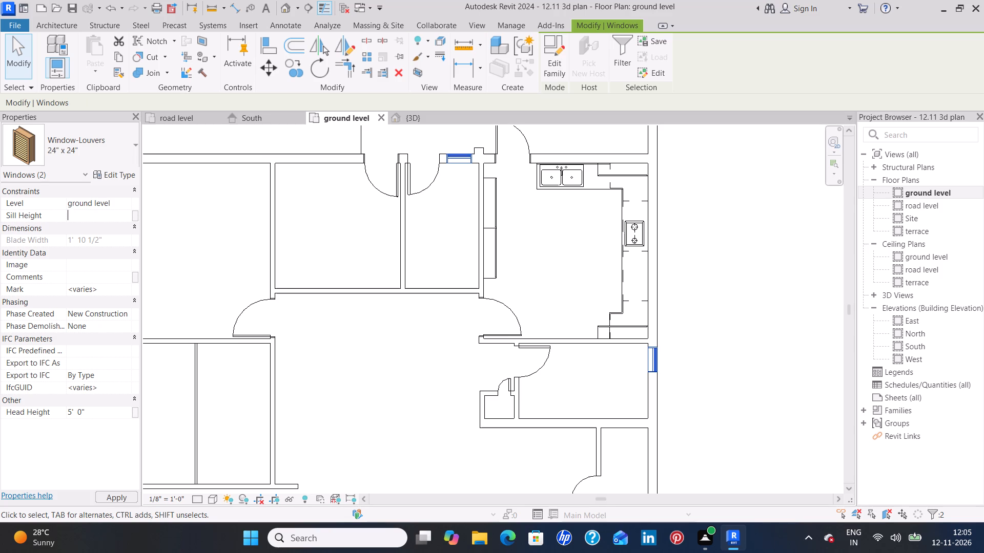
{"action": "key", "text": "6"}
{"action": "key", "text": "apostrophe"}
{"action": "key", "text": "Return"}
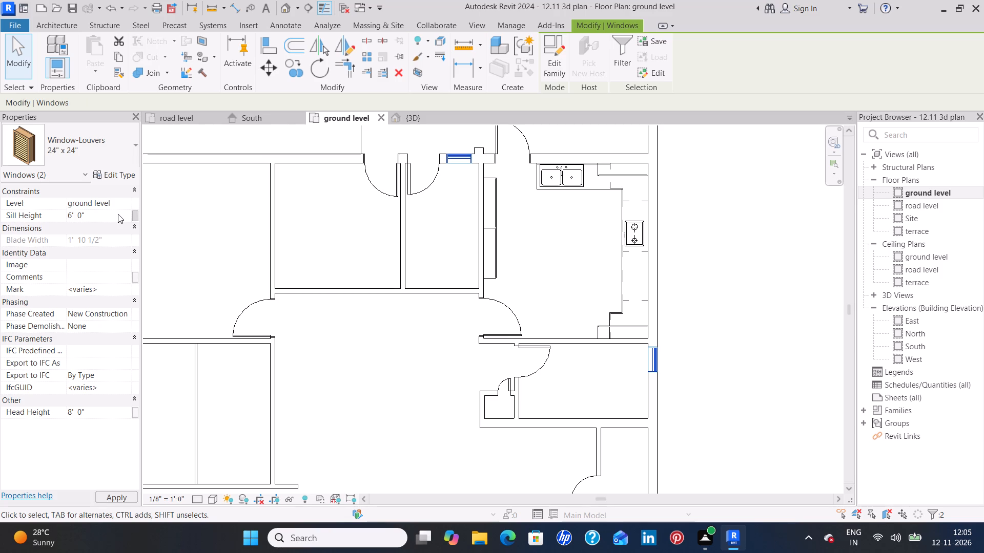
{"action": "left_click", "coordinate": [194, 300]}
Load the Door-Double-Sliding family in the 68" x 84" type from the library's Doors folder for placement as a door.
{"action": "scroll", "coordinate": [387, 345], "scroll_direction": "down", "scroll_amount": 5}
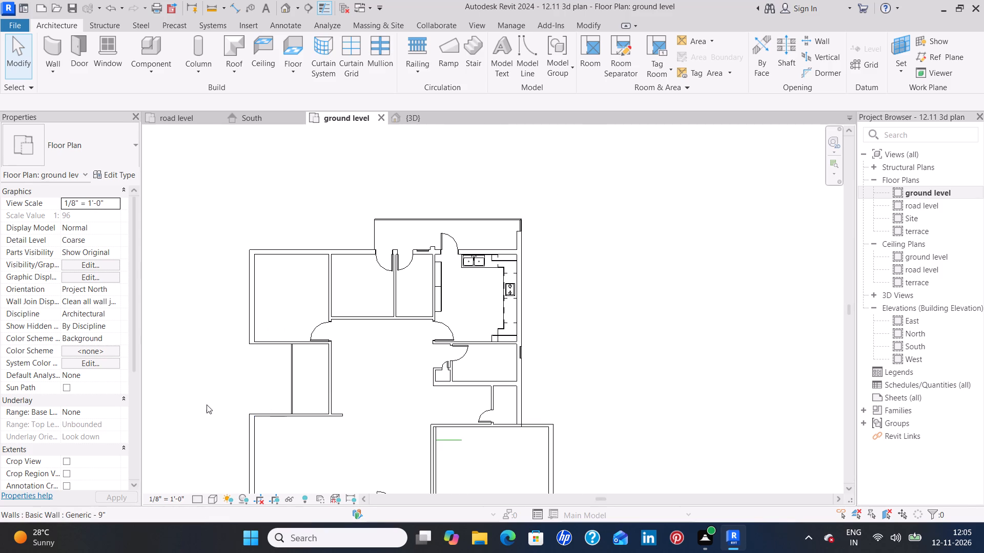
{"action": "middle_click_drag", "start_coordinate": [576, 396], "coordinate": [560, 275]}
{"action": "middle_click_drag", "start_coordinate": [474, 358], "coordinate": [548, 365]}
{"action": "middle_click_drag", "start_coordinate": [410, 278], "coordinate": [416, 361]}
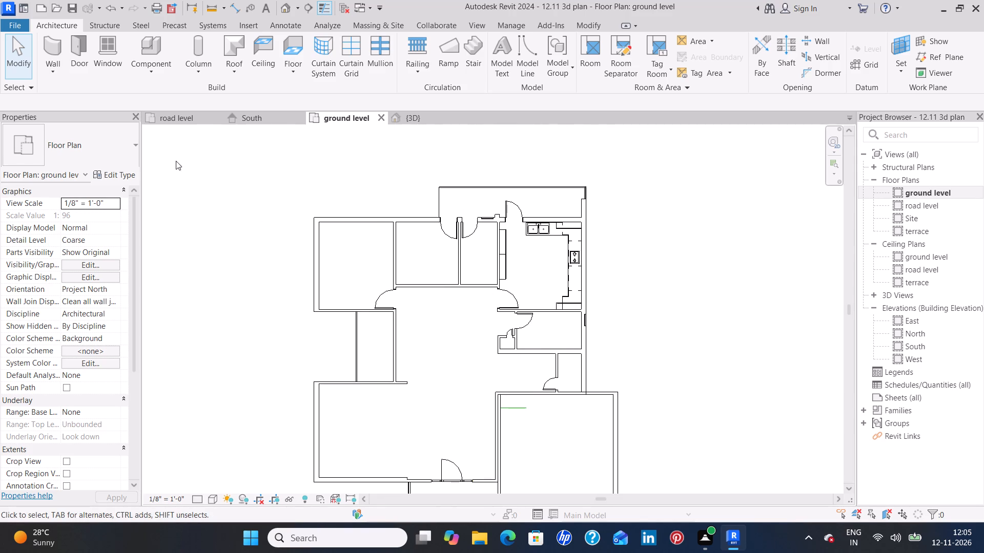
{"action": "left_click", "coordinate": [75, 55]}
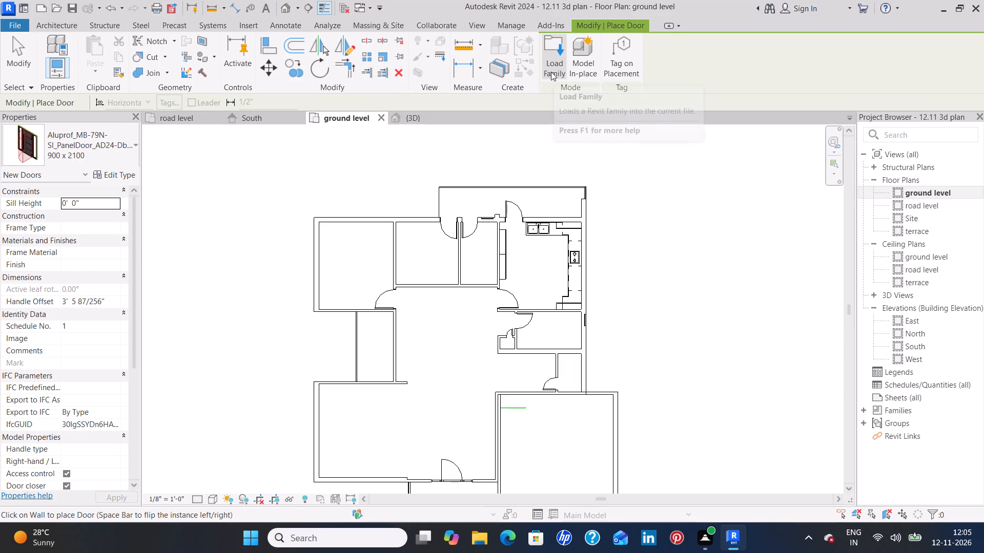
{"action": "left_click", "coordinate": [551, 72]}
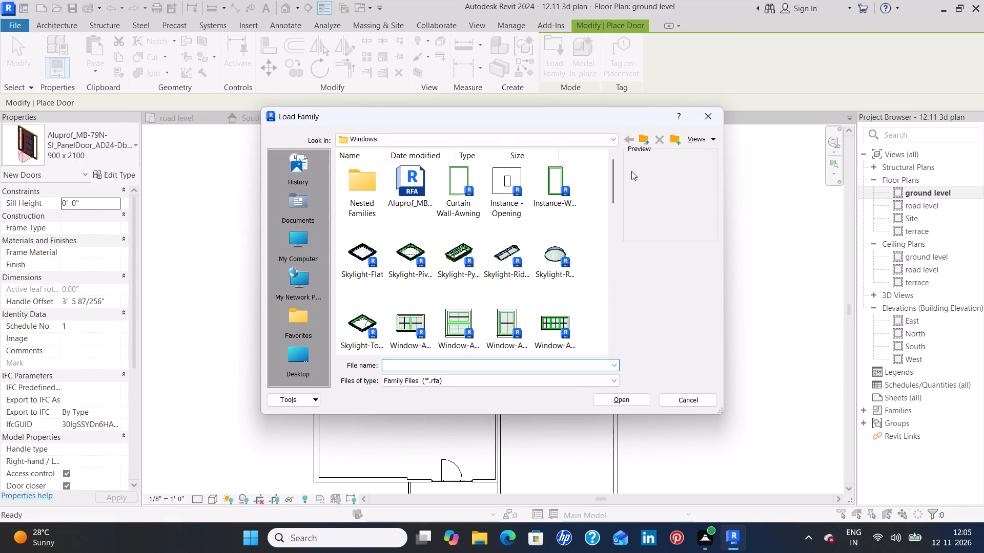
{"action": "left_click", "coordinate": [643, 136]}
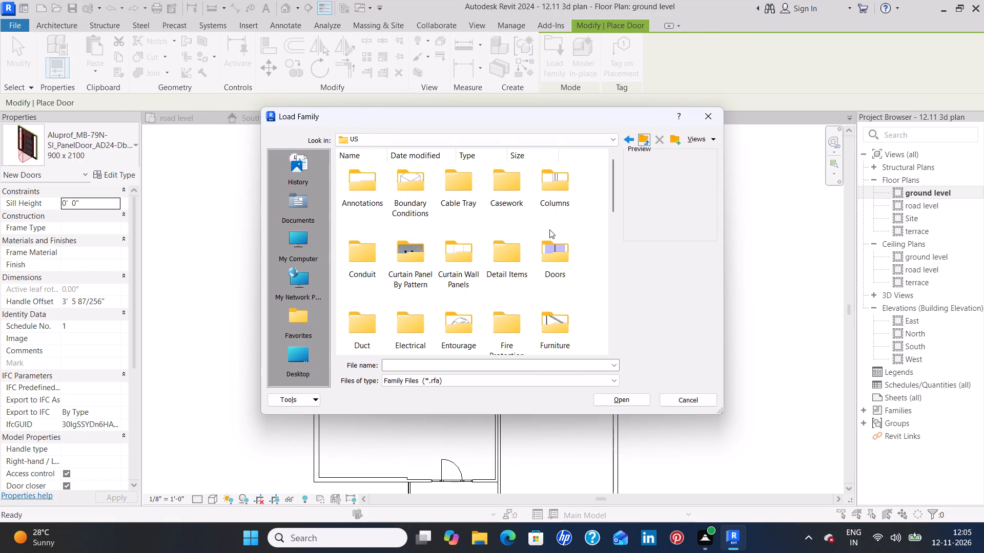
{"action": "double_click", "coordinate": [555, 246]}
{"action": "scroll", "coordinate": [442, 227], "scroll_direction": "down", "scroll_amount": 2}
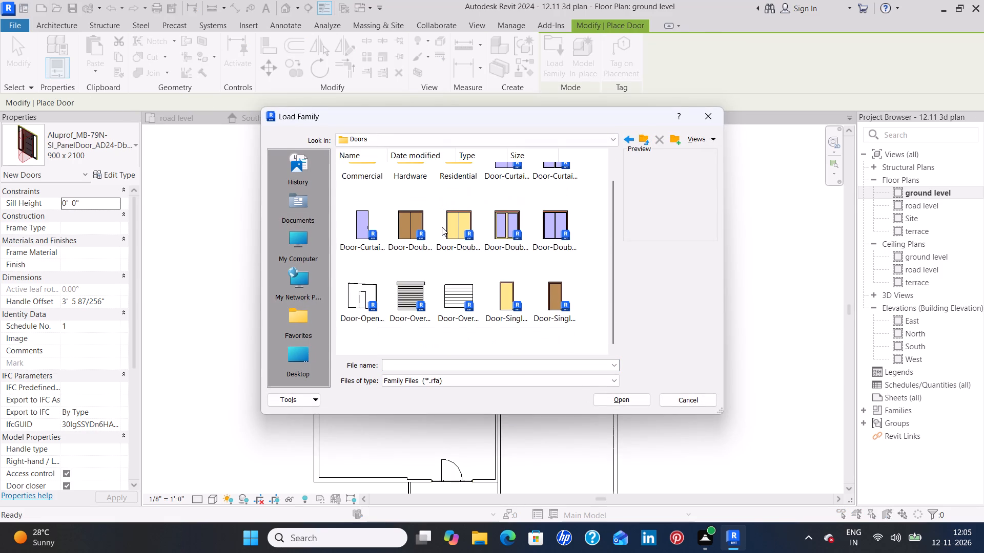
{"action": "scroll", "coordinate": [442, 227], "scroll_direction": "up", "scroll_amount": 1}
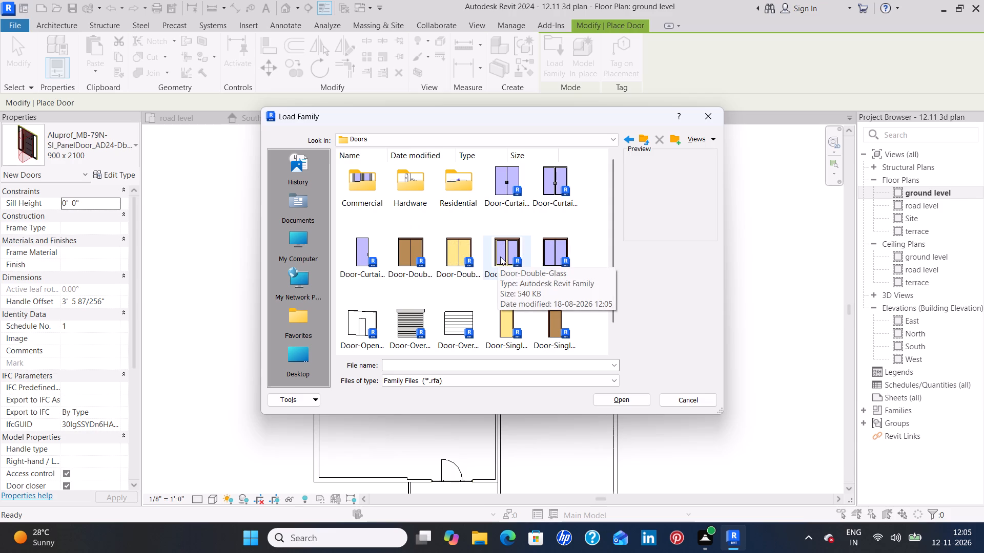
{"action": "left_click", "coordinate": [548, 244]}
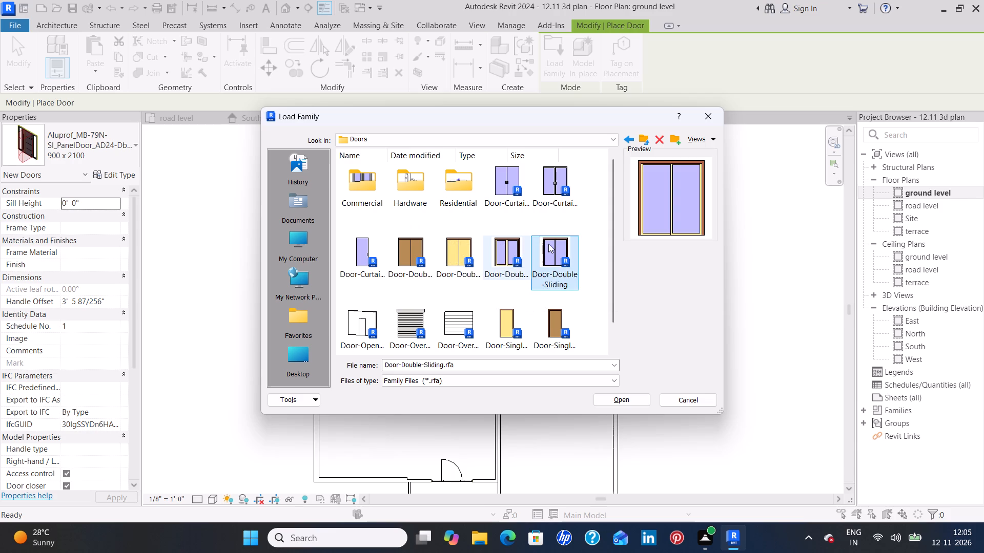
{"action": "left_click", "coordinate": [613, 399]}
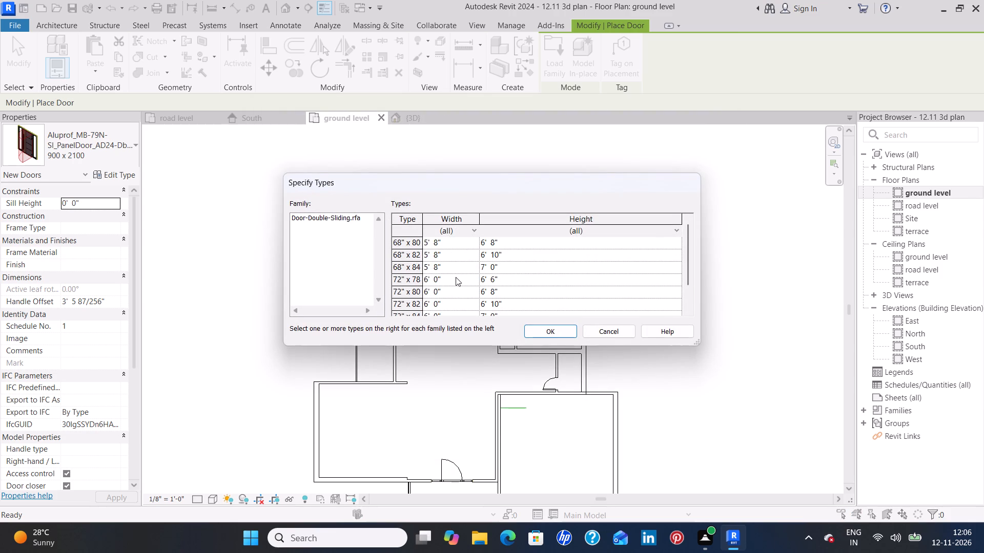
{"action": "scroll", "coordinate": [456, 277], "scroll_direction": "down", "scroll_amount": 1}
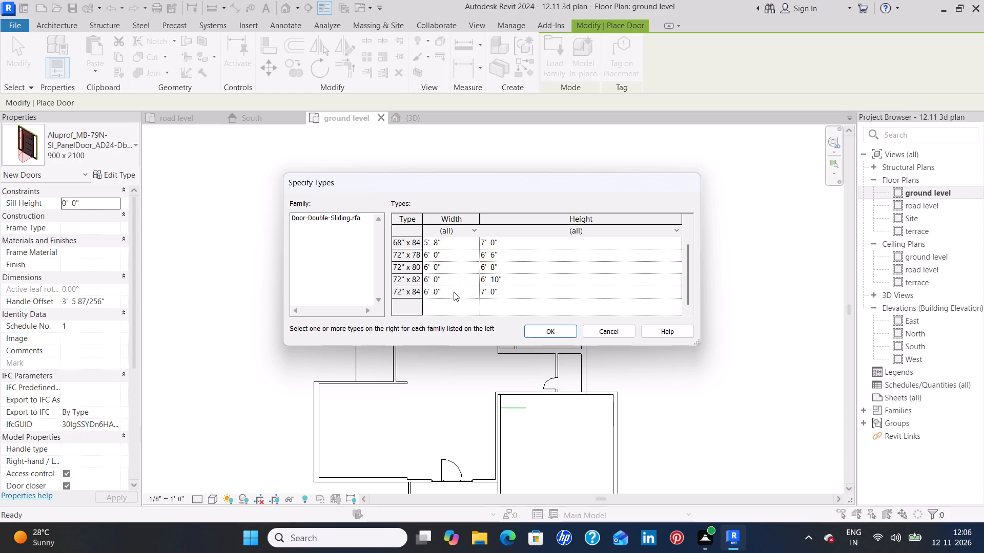
{"action": "left_click", "coordinate": [454, 292]}
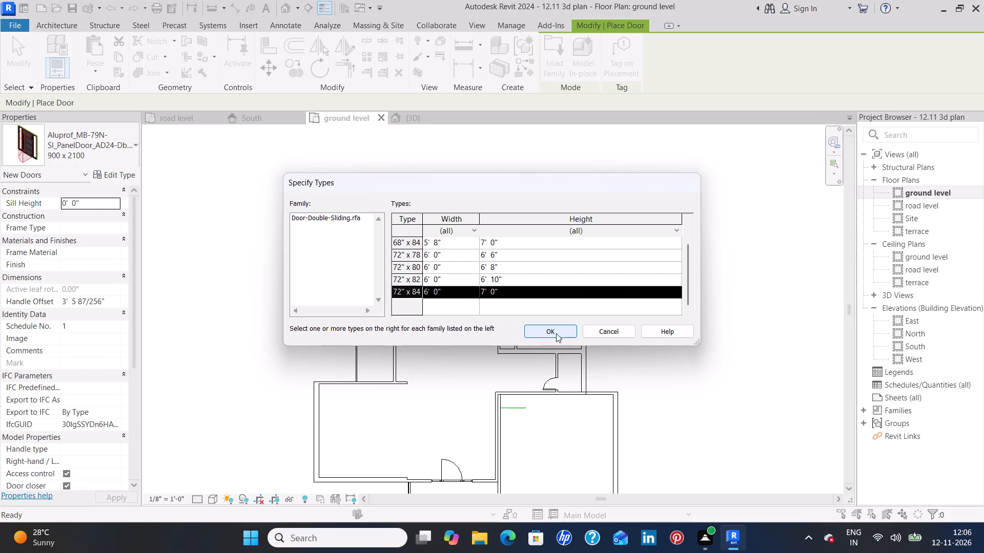
{"action": "left_click", "coordinate": [464, 242]}
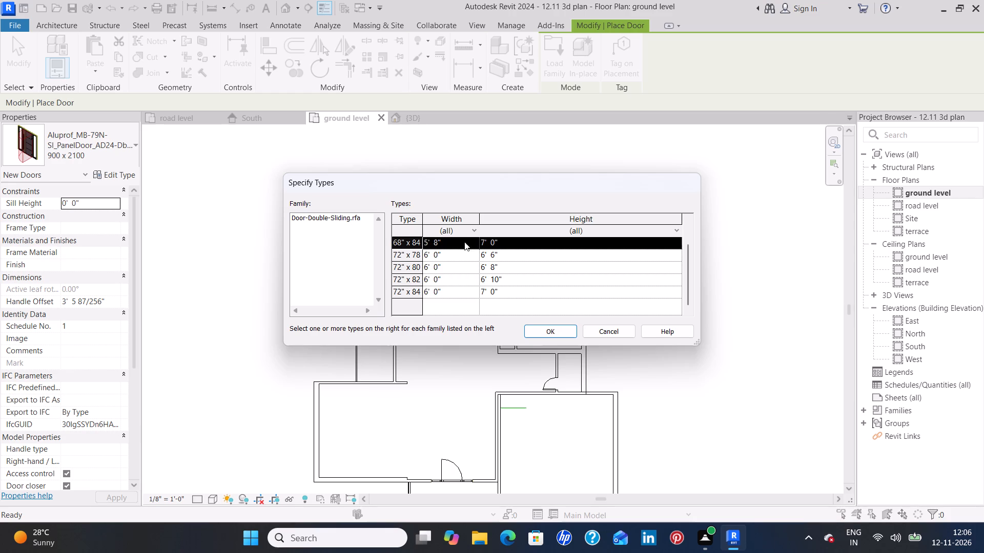
{"action": "left_click", "coordinate": [547, 332]}
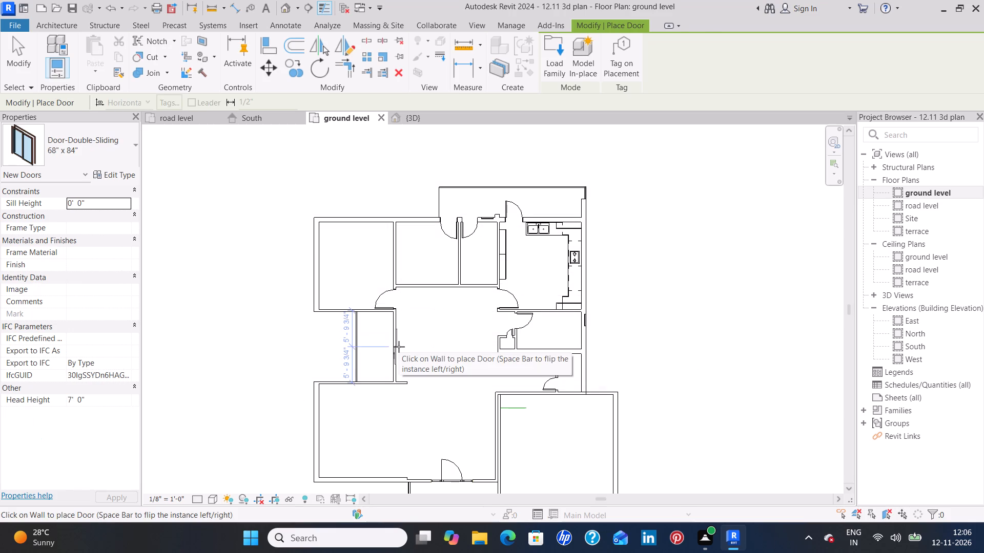
Place the 68" x 84" sliding door in the wall between the central hall and the recessed side area, about 5'-7" from its north cross wall.
{"action": "scroll", "coordinate": [397, 346], "scroll_direction": "up", "scroll_amount": 7}
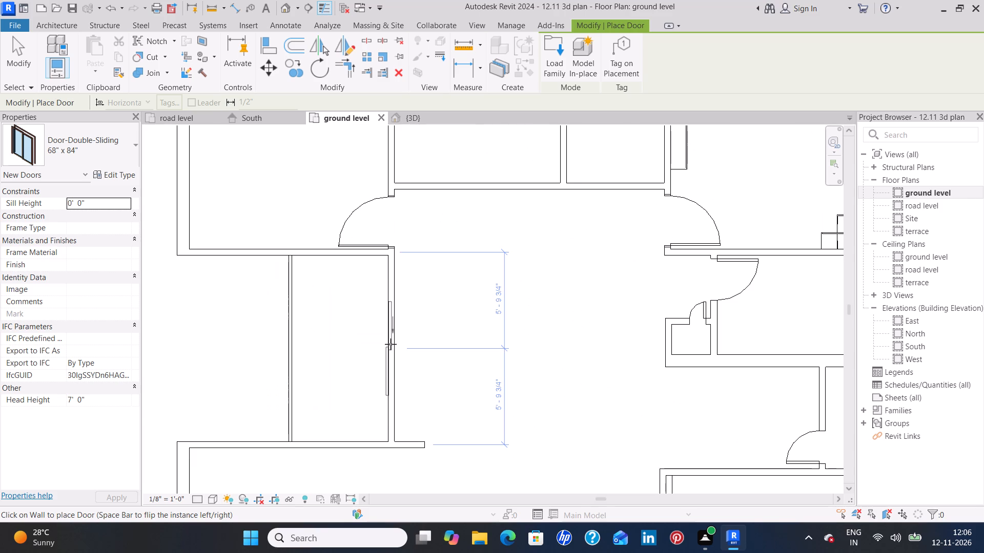
{"action": "scroll", "coordinate": [392, 344], "scroll_direction": "up", "scroll_amount": 3}
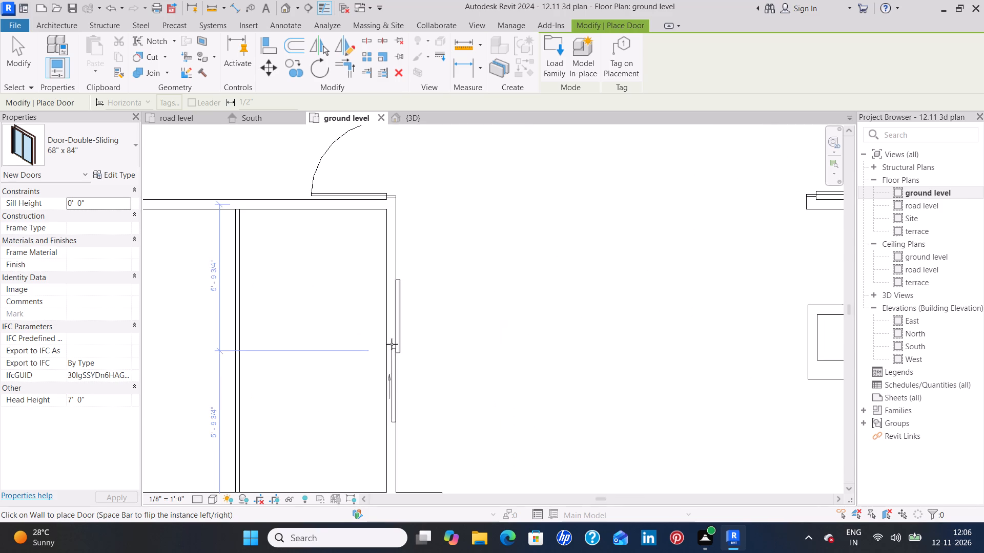
{"action": "left_click", "coordinate": [392, 344]}
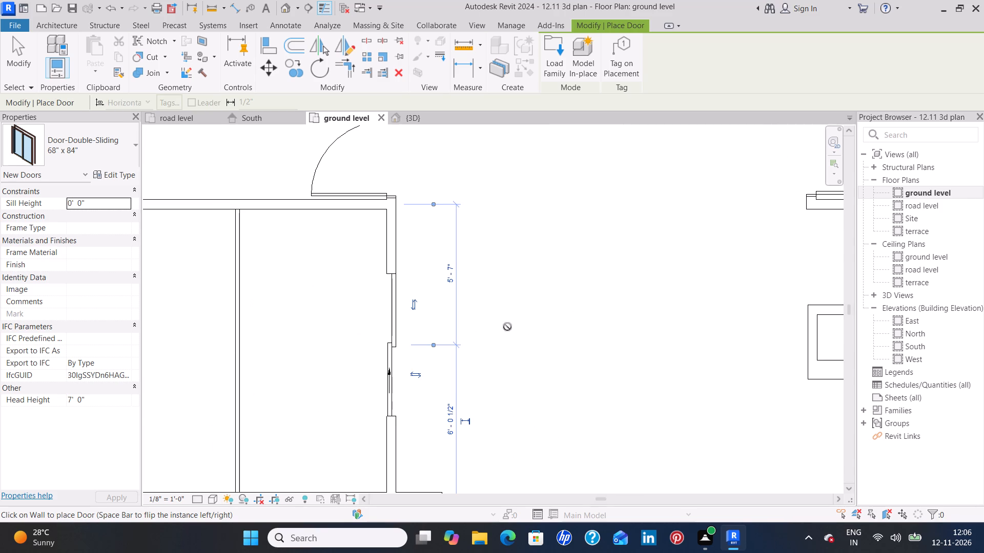
{"action": "key", "text": "Escape"}
{"action": "key", "text": "Escape"}
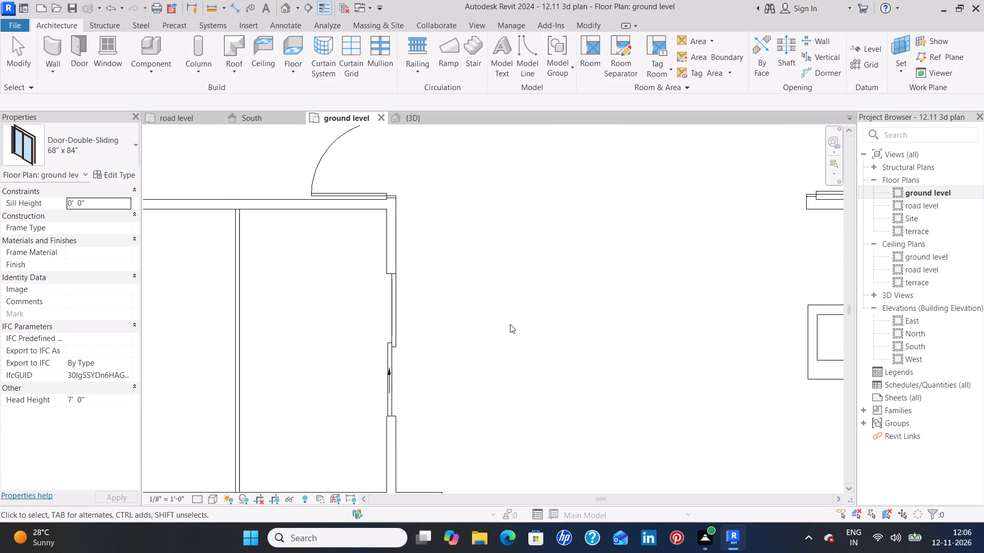
Nudge the new sliding door along its wall to about 5'-9" from the north cross wall, nearly centring it.
{"action": "scroll", "coordinate": [501, 327], "scroll_direction": "down", "scroll_amount": 4}
{"action": "left_click", "coordinate": [440, 354]}
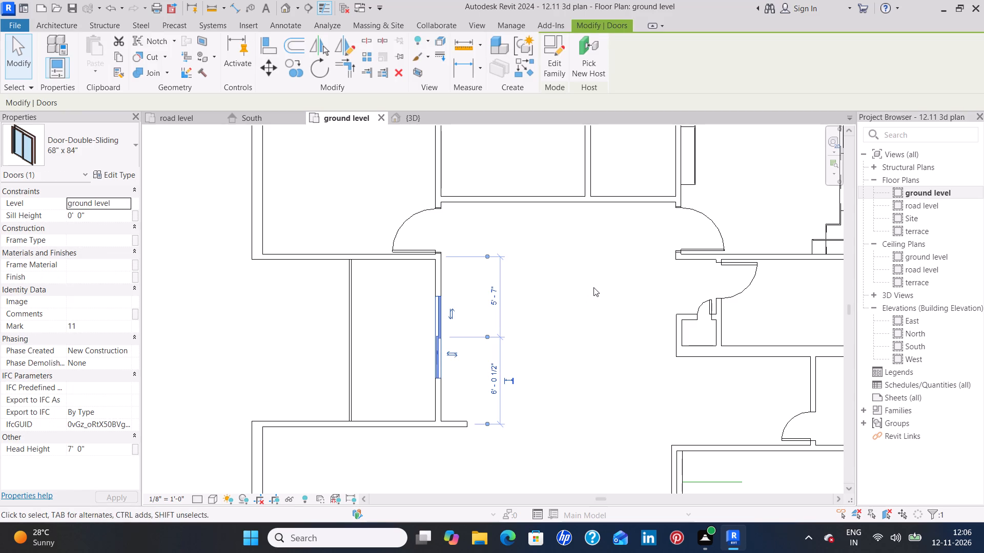
{"action": "key", "text": "Down"}
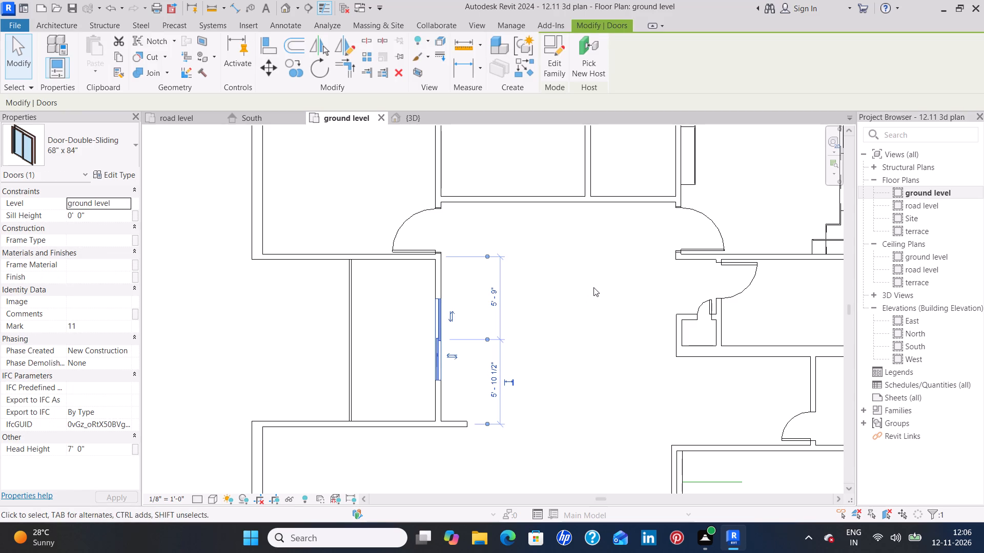
{"action": "key", "text": "Down"}
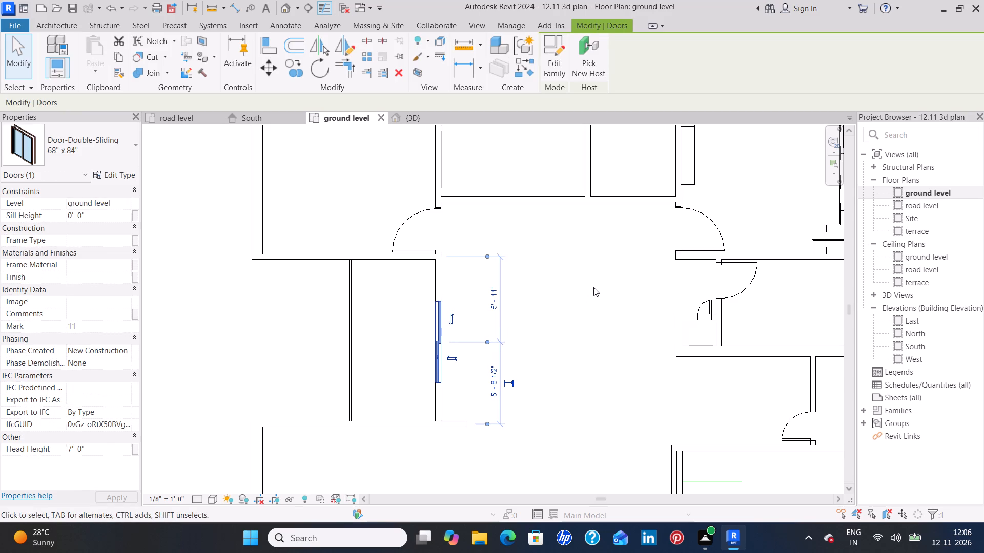
{"action": "key", "text": "Up"}
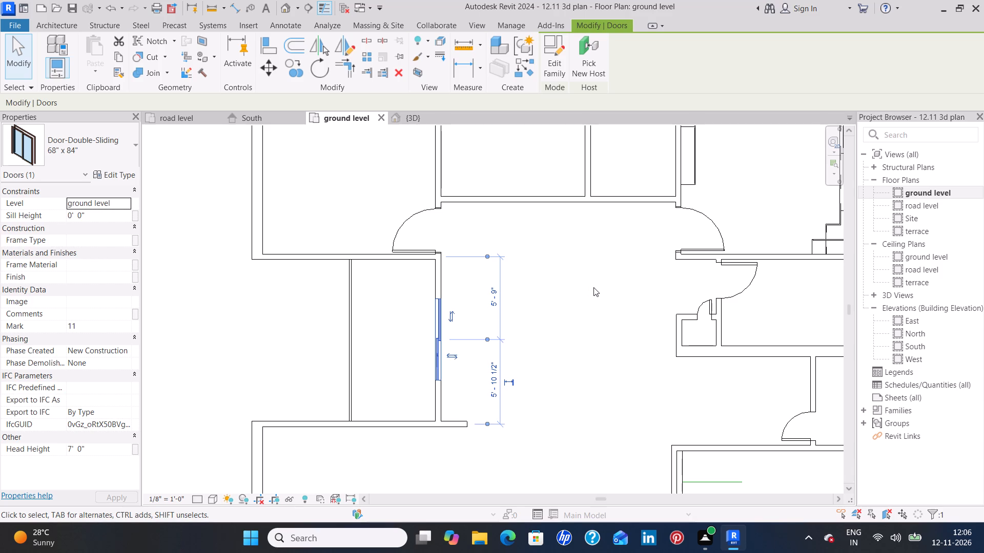
{"action": "left_click", "coordinate": [593, 287]}
Examine the ground level plan around the kitchen, hall and adjoining rooms for remaining openings.
{"action": "scroll", "coordinate": [592, 288], "scroll_direction": "down", "scroll_amount": 6}
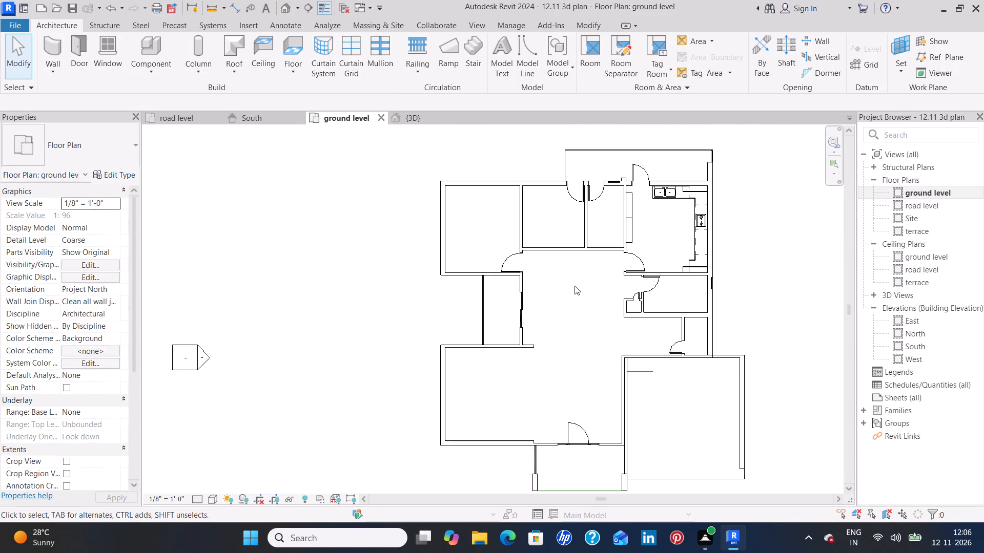
{"action": "middle_click_drag", "start_coordinate": [539, 307], "coordinate": [516, 321]}
{"action": "middle_click_drag", "start_coordinate": [637, 315], "coordinate": [631, 317]}
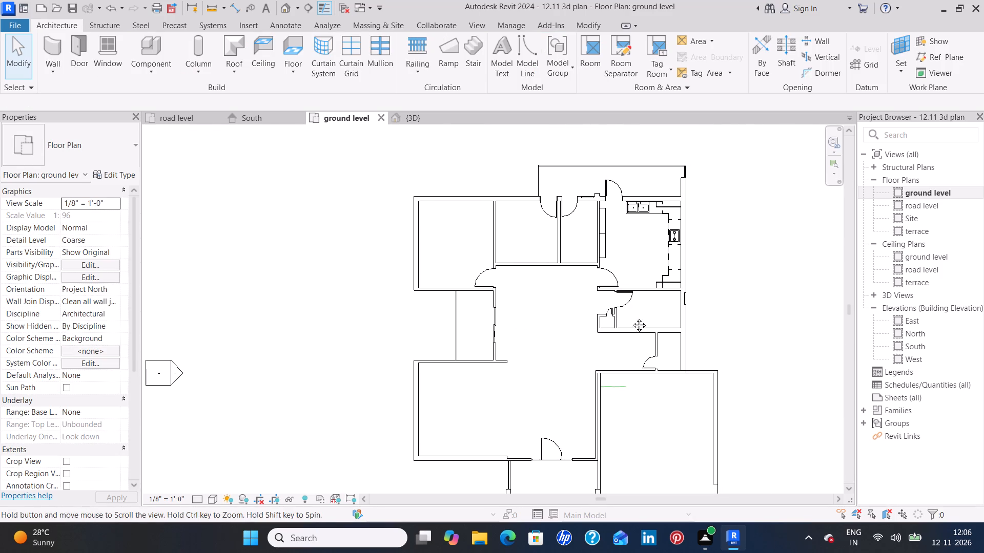
{"action": "middle_click_drag", "start_coordinate": [631, 317], "coordinate": [560, 338]}
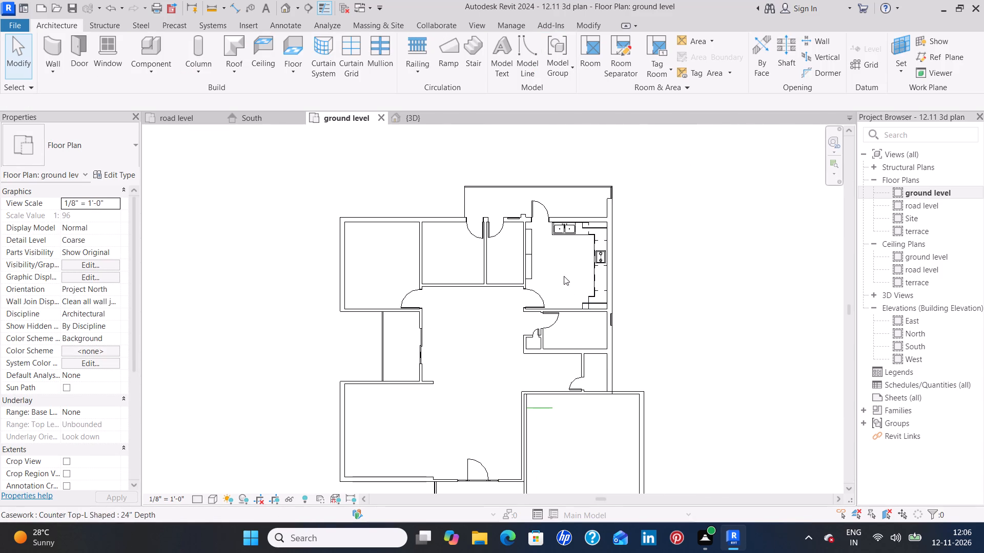
{"action": "middle_click_drag", "start_coordinate": [560, 287], "coordinate": [555, 308]}
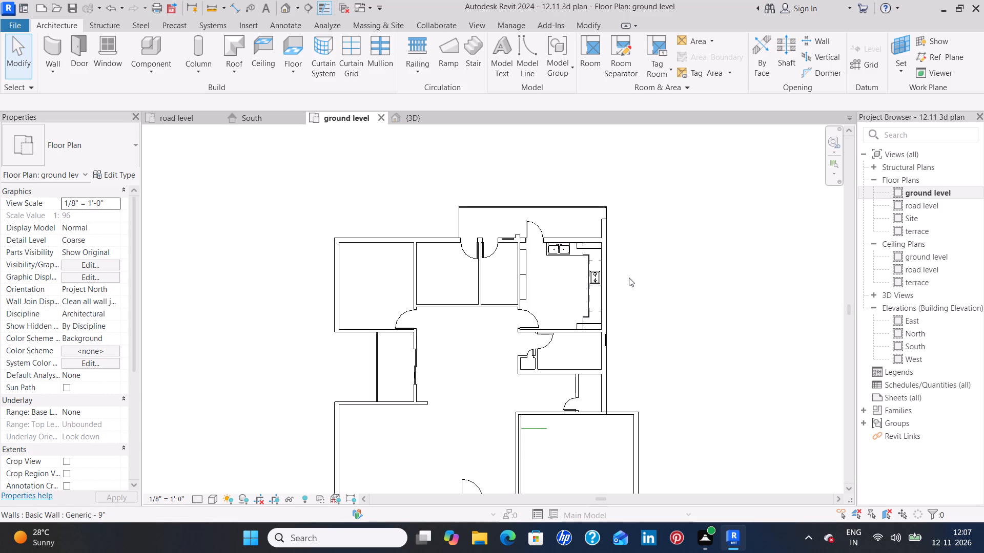
{"action": "scroll", "coordinate": [527, 278], "scroll_direction": "up", "scroll_amount": 7}
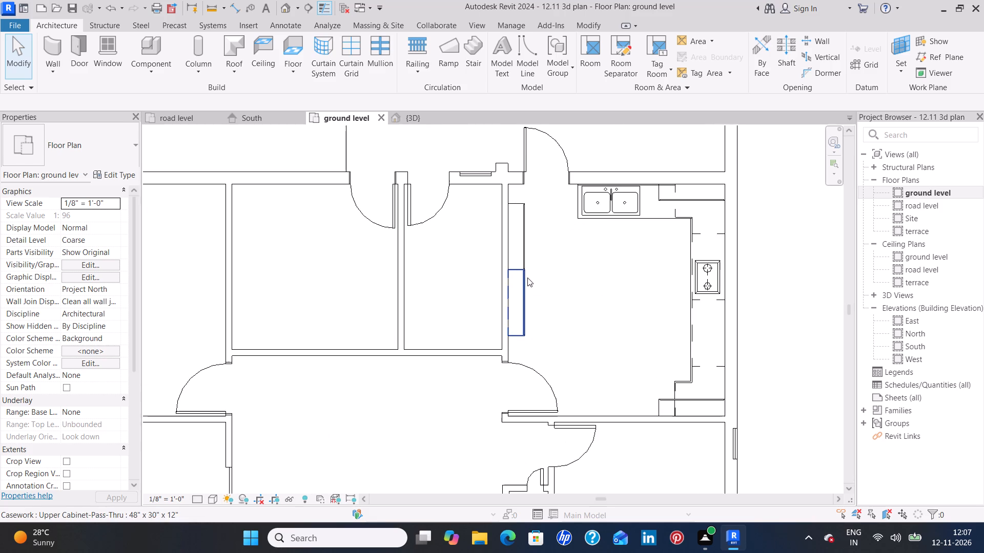
{"action": "scroll", "coordinate": [527, 278], "scroll_direction": "down", "scroll_amount": 4}
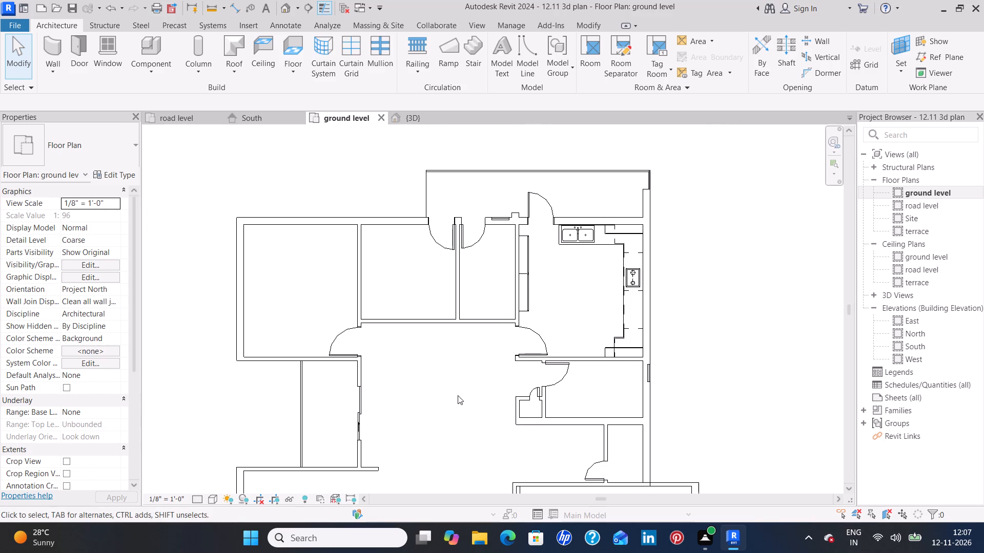
{"action": "middle_click_drag", "start_coordinate": [458, 394], "coordinate": [560, 324]}
{"action": "scroll", "coordinate": [558, 320], "scroll_direction": "down", "scroll_amount": 2}
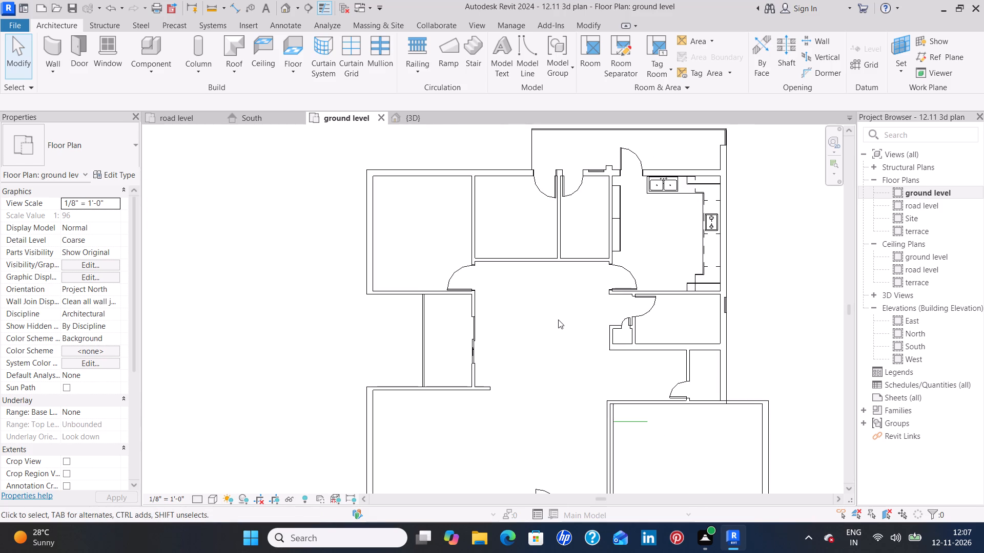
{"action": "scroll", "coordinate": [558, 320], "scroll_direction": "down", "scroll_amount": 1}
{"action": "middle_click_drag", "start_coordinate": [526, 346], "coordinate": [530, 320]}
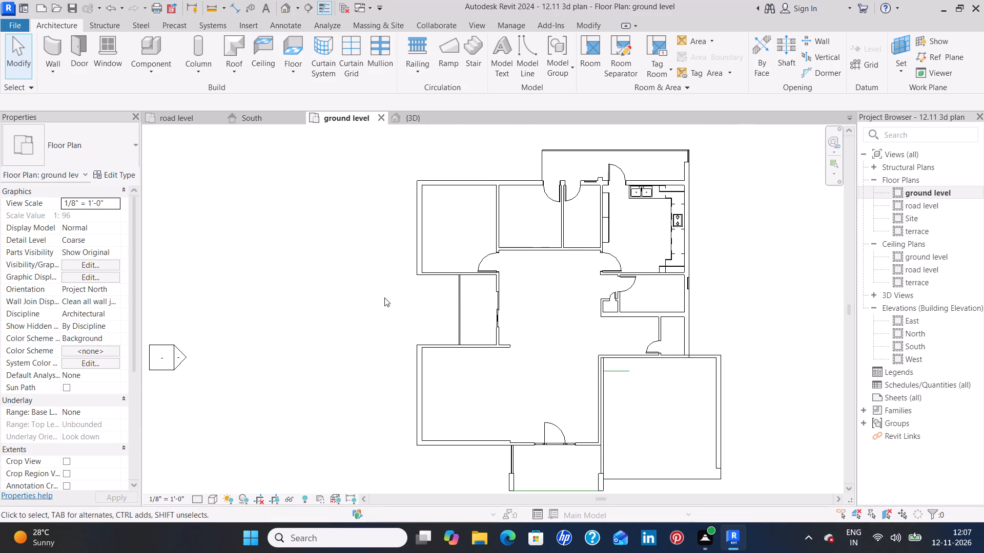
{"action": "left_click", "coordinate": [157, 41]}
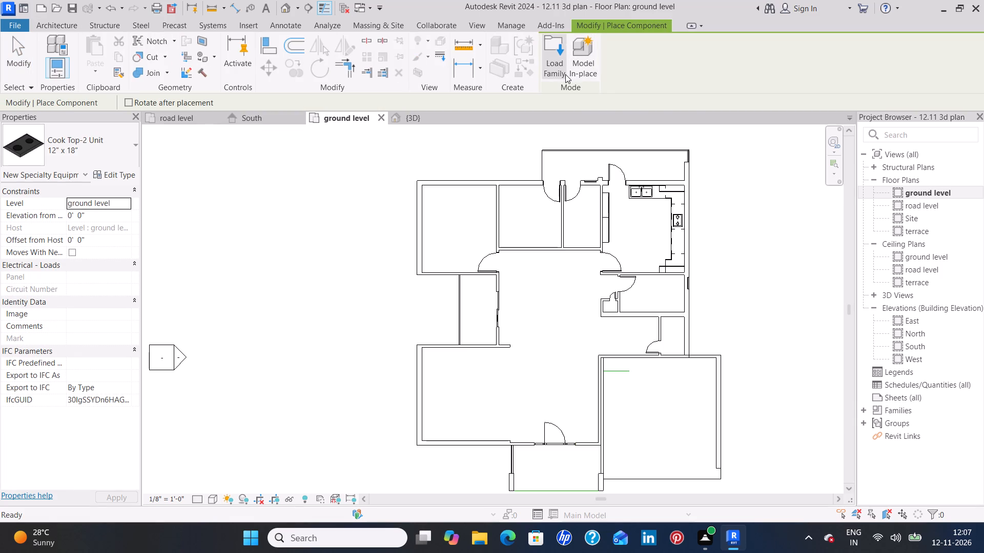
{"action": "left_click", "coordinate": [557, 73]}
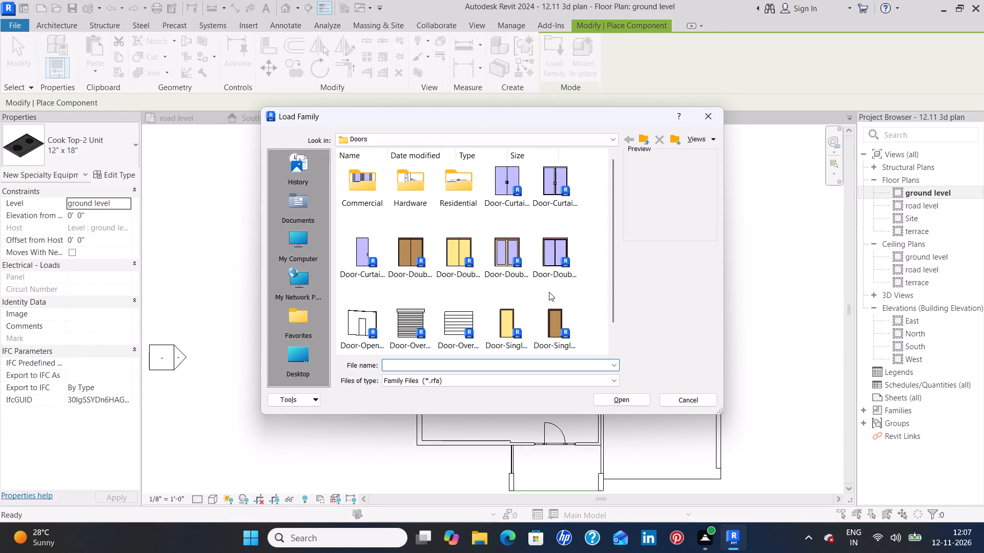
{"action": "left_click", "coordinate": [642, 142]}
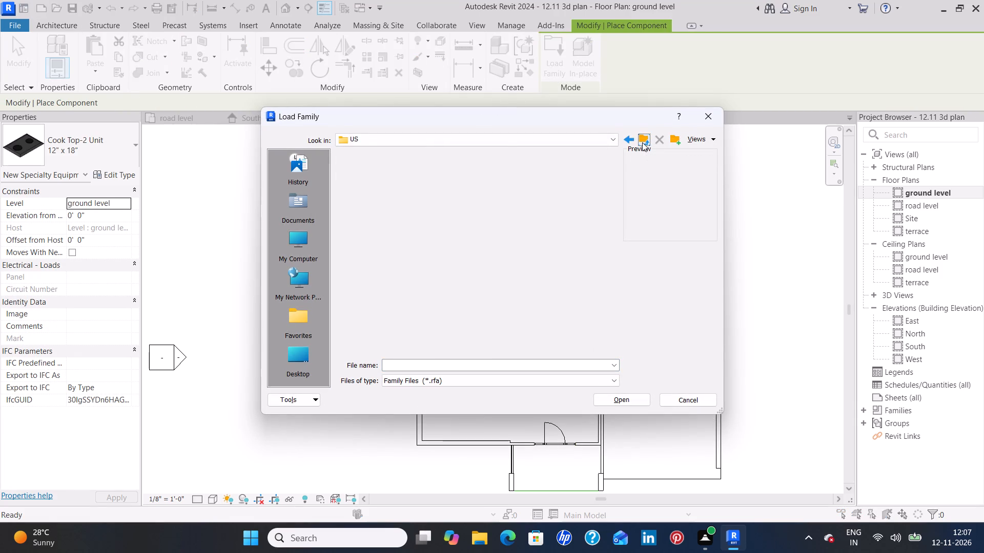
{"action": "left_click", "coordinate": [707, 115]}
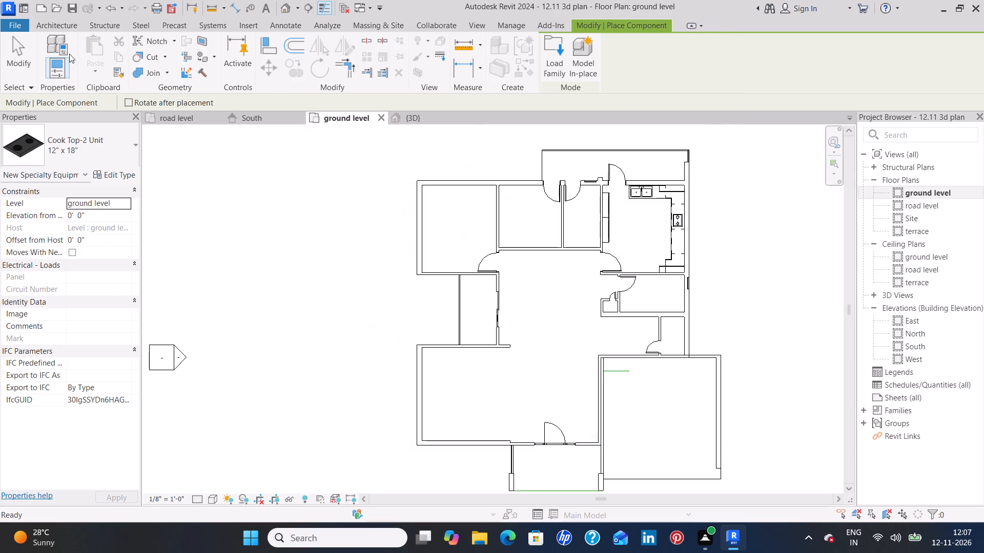
Load the Window-Bay-Casement-45_Degree_Angle family from the US library's Windows folder for window placement.
{"action": "left_click", "coordinate": [60, 26]}
{"action": "left_click", "coordinate": [110, 50]}
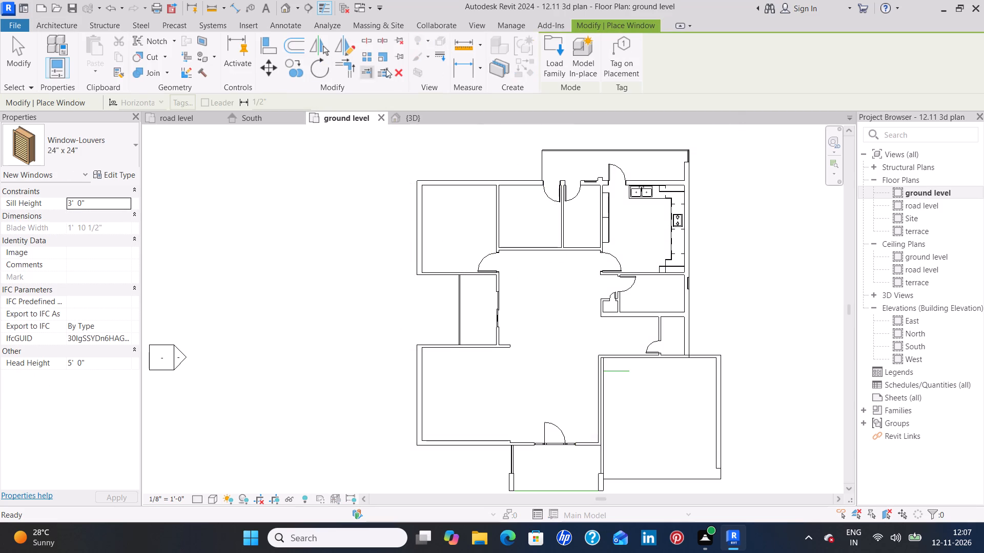
{"action": "left_click", "coordinate": [555, 64]}
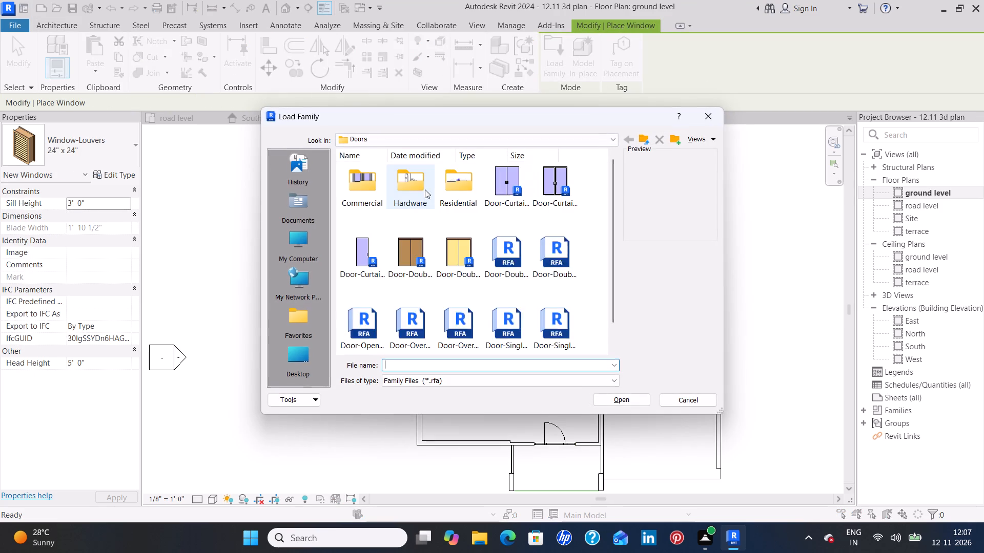
{"action": "left_click", "coordinate": [647, 136]}
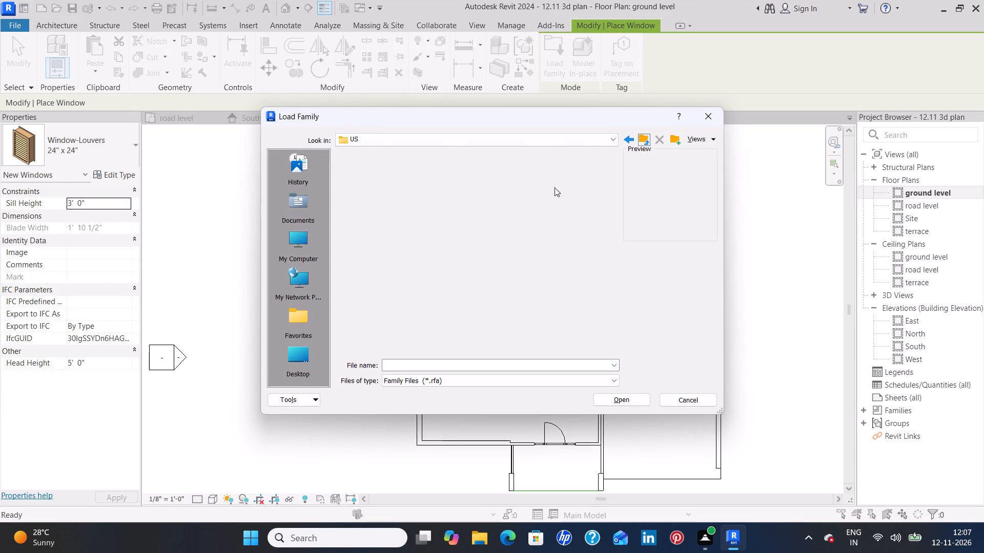
{"action": "scroll", "coordinate": [531, 197], "scroll_direction": "down", "scroll_amount": 6}
{"action": "left_click", "coordinate": [498, 238]}
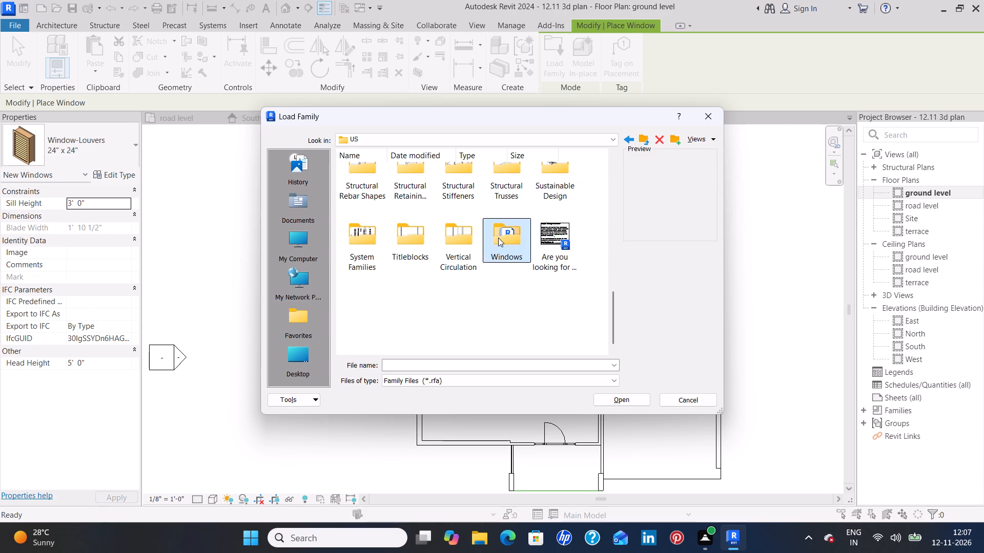
{"action": "left_click", "coordinate": [498, 238]}
{"action": "scroll", "coordinate": [474, 231], "scroll_direction": "down", "scroll_amount": 2}
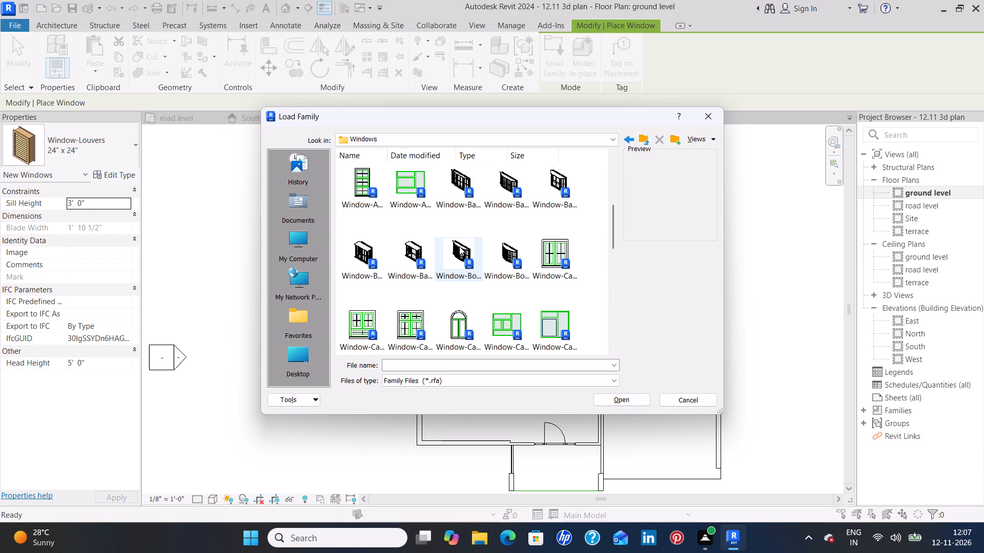
{"action": "left_click", "coordinate": [554, 173]}
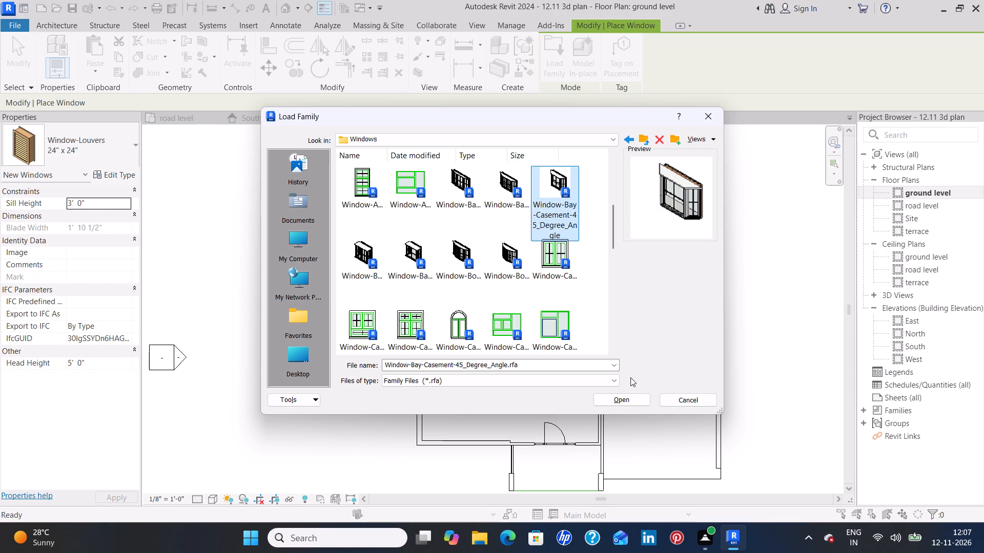
{"action": "left_click", "coordinate": [615, 401]}
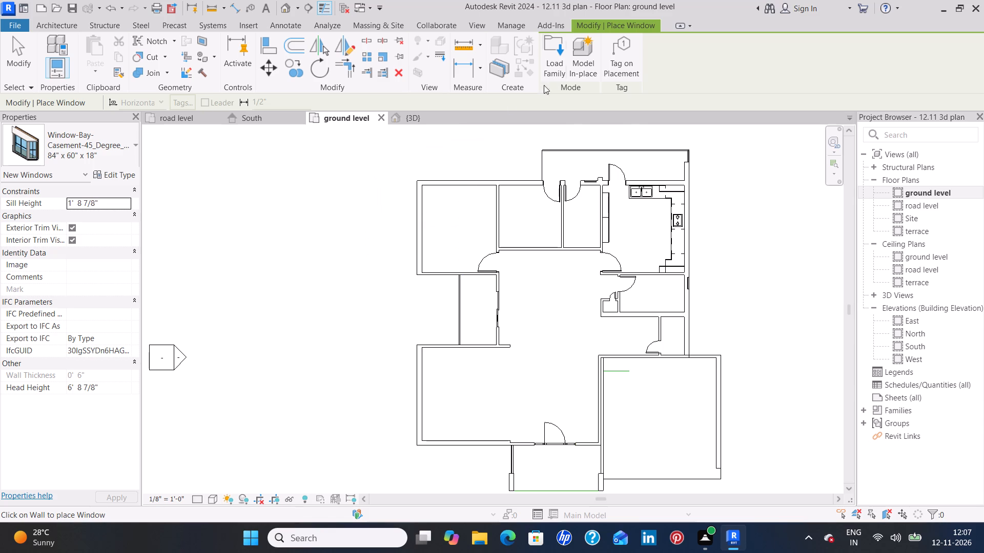
Compare the bay casement window families in the Windows folder and load Window-Bay-Casement-10_Degree_Angle for placement.
{"action": "left_click", "coordinate": [549, 69]}
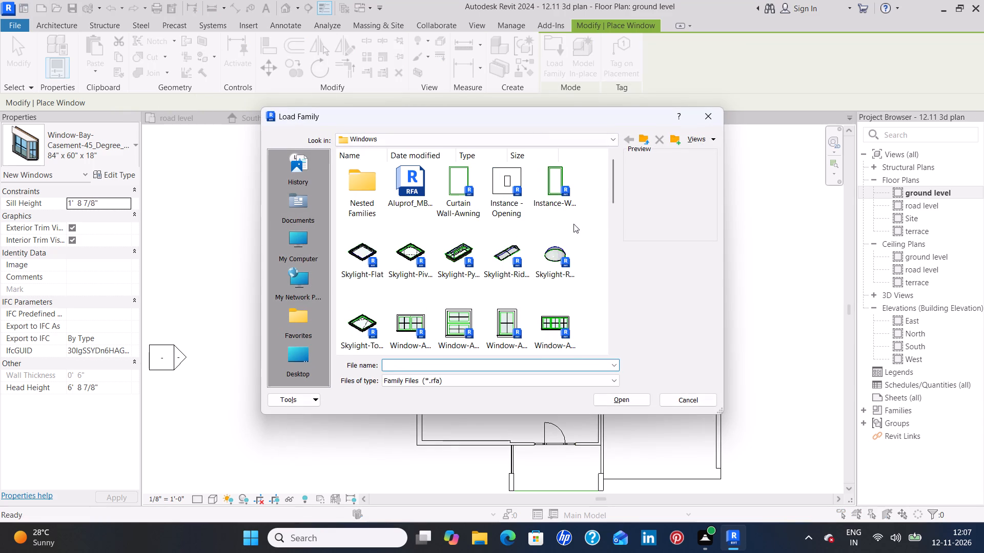
{"action": "scroll", "coordinate": [573, 224], "scroll_direction": "down", "scroll_amount": 9}
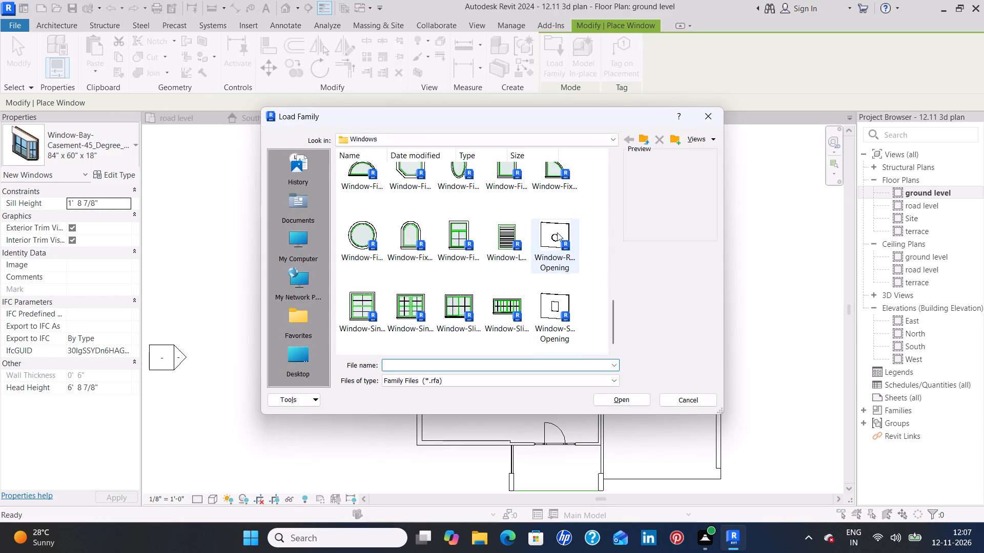
{"action": "scroll", "coordinate": [520, 251], "scroll_direction": "up", "scroll_amount": 5}
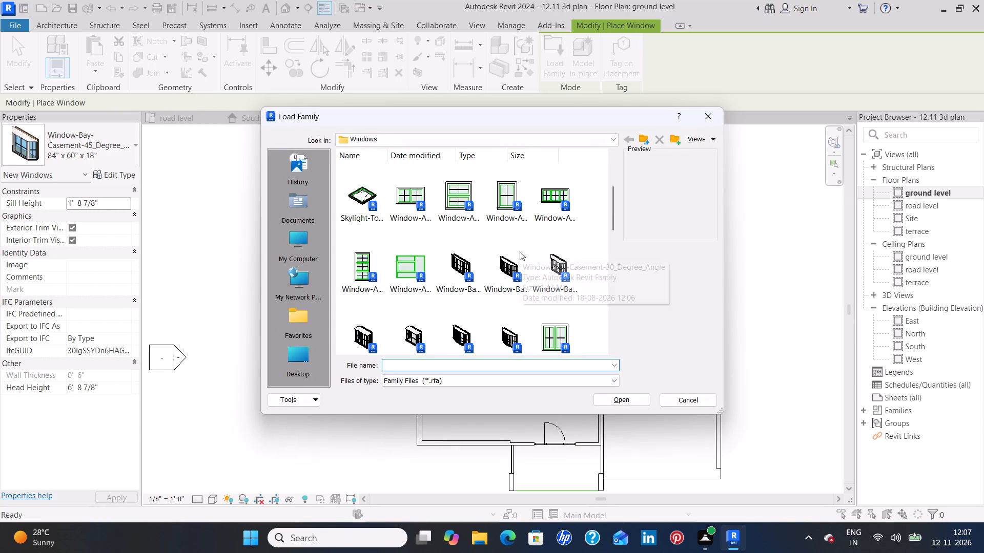
{"action": "left_click", "coordinate": [500, 266]}
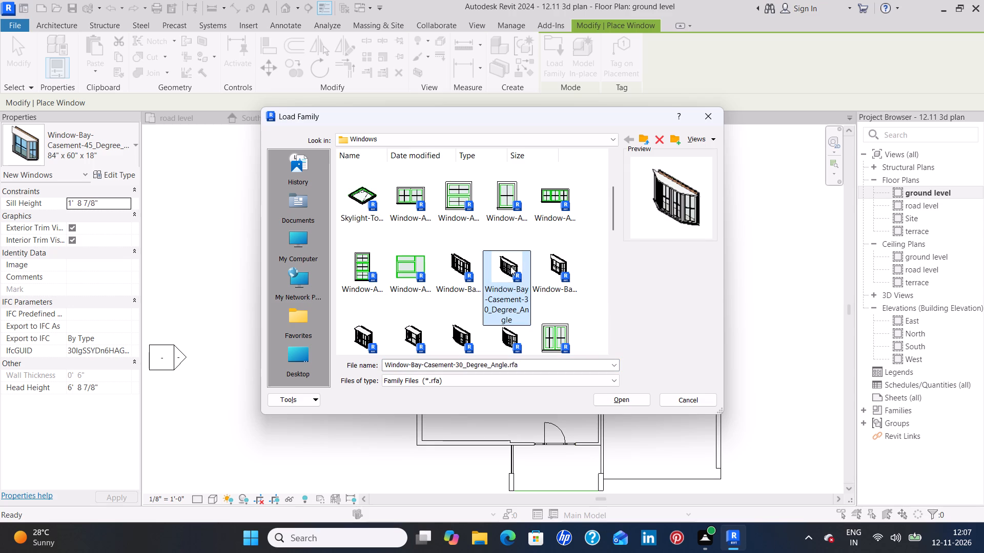
{"action": "left_click", "coordinate": [455, 271]}
{"action": "middle_click_drag", "start_coordinate": [478, 282], "coordinate": [481, 230]}
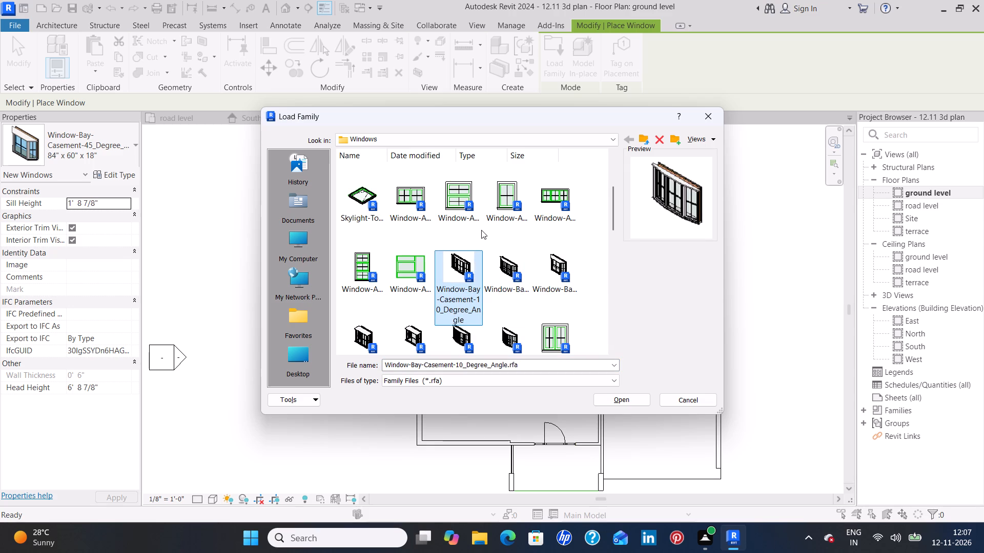
{"action": "middle_click_drag", "start_coordinate": [481, 230], "coordinate": [481, 228]}
{"action": "scroll", "coordinate": [482, 228], "scroll_direction": "down", "scroll_amount": 1}
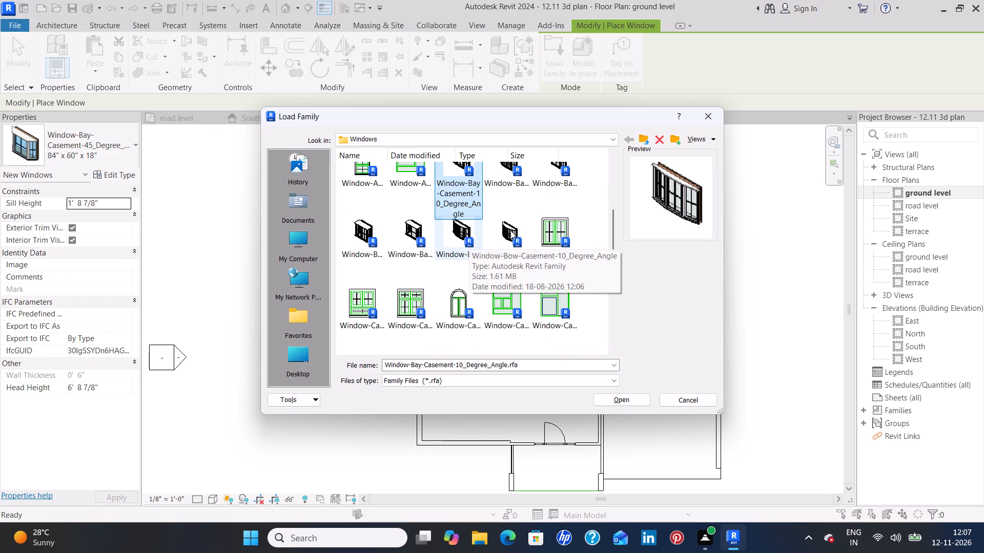
{"action": "left_click", "coordinate": [628, 402]}
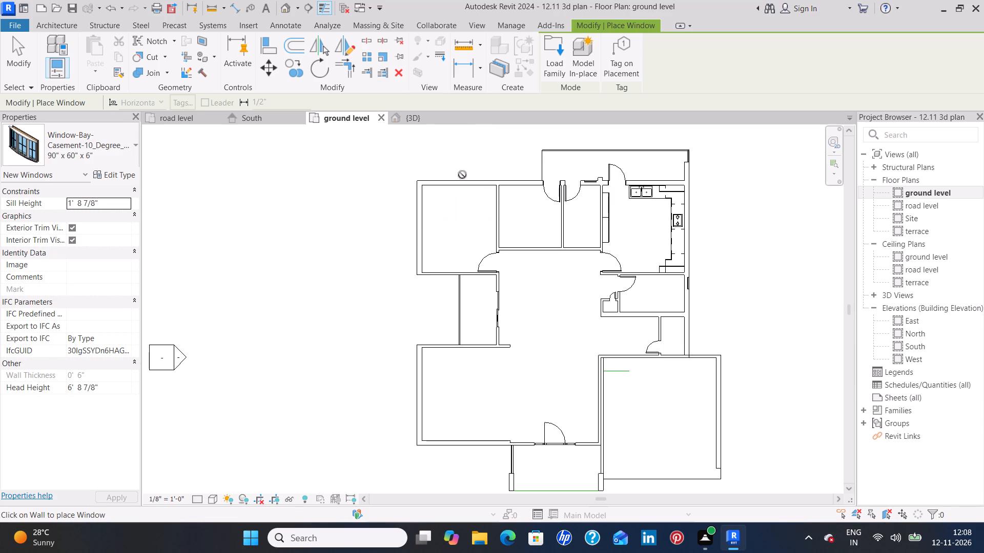
Place 90" x 60" x 6" bay windows centred in the west walls of the northwest room (7'-3 3/8") and southwest room (7'-9 3/8").
{"action": "left_click", "coordinate": [417, 232]}
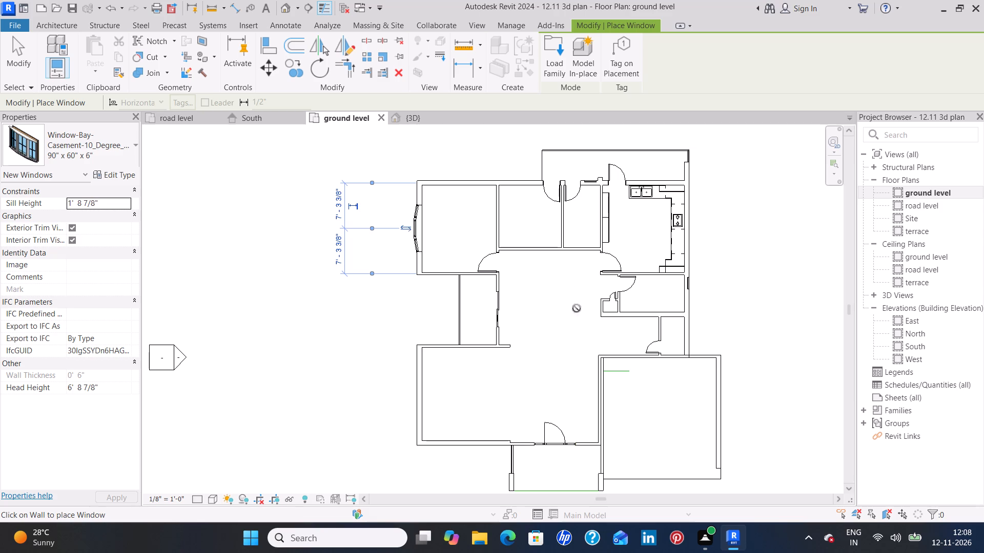
{"action": "left_click", "coordinate": [415, 398]}
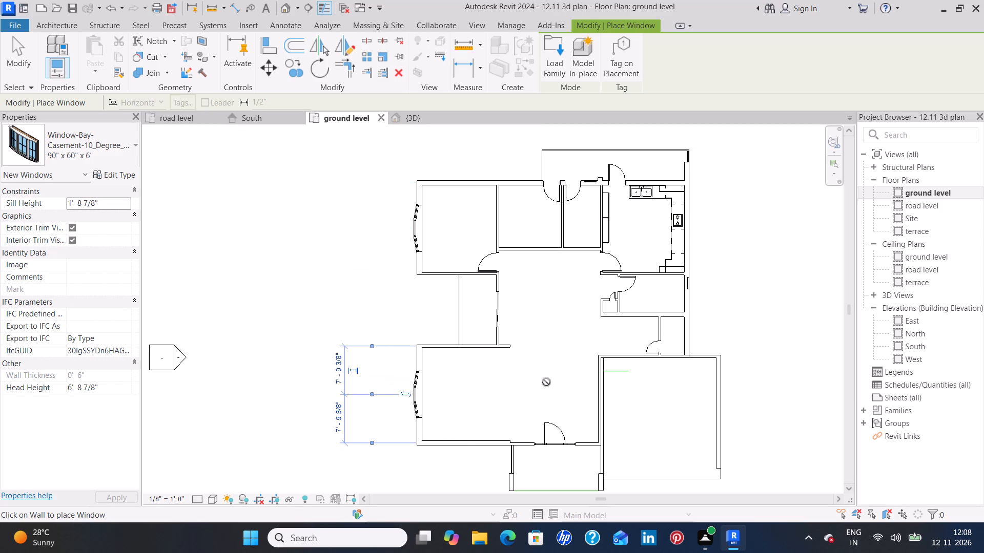
{"action": "key", "text": "Escape"}
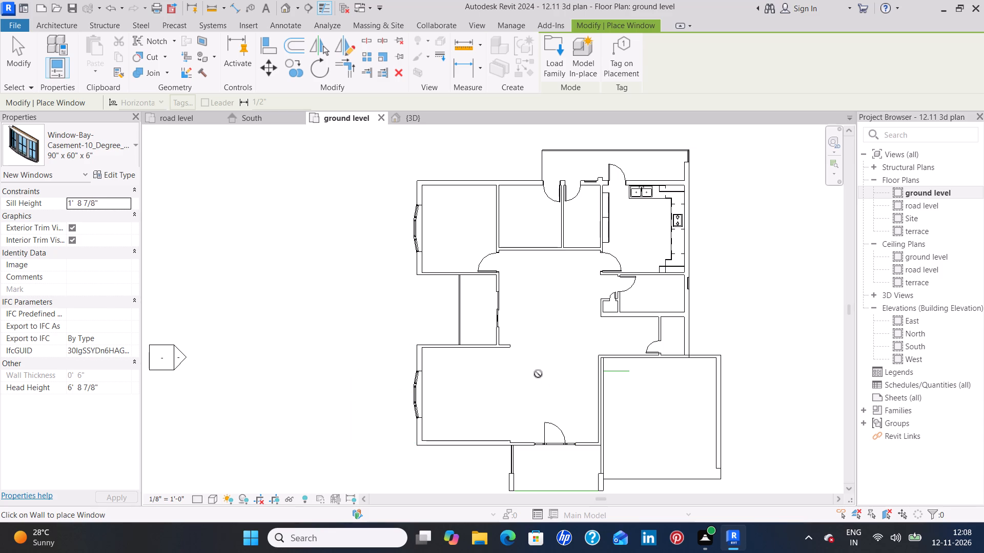
{"action": "key", "text": "Escape"}
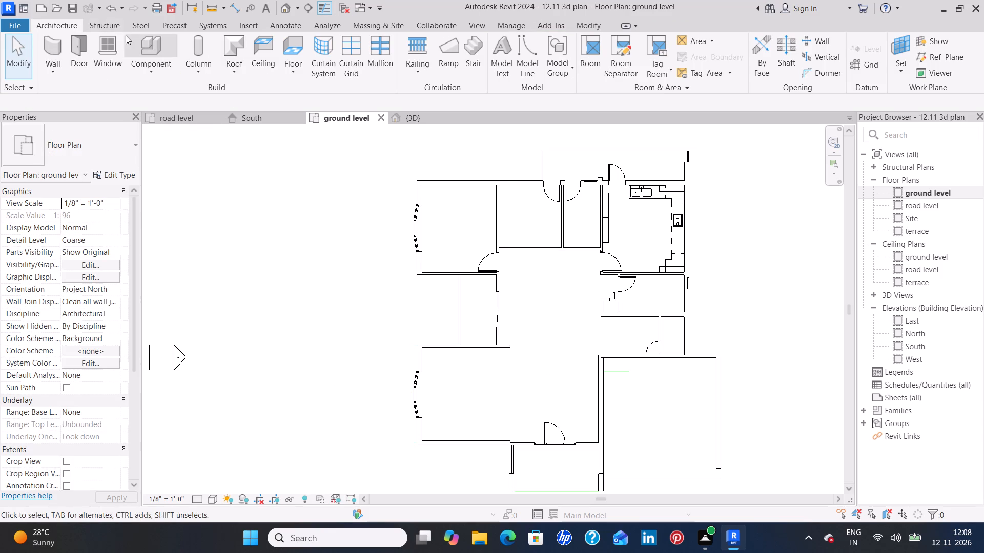
Load the Window-Sliding-Double family in the 48" x 48" type from the library's Windows folder for window placement.
{"action": "left_click", "coordinate": [97, 49]}
{"action": "left_click", "coordinate": [552, 69]}
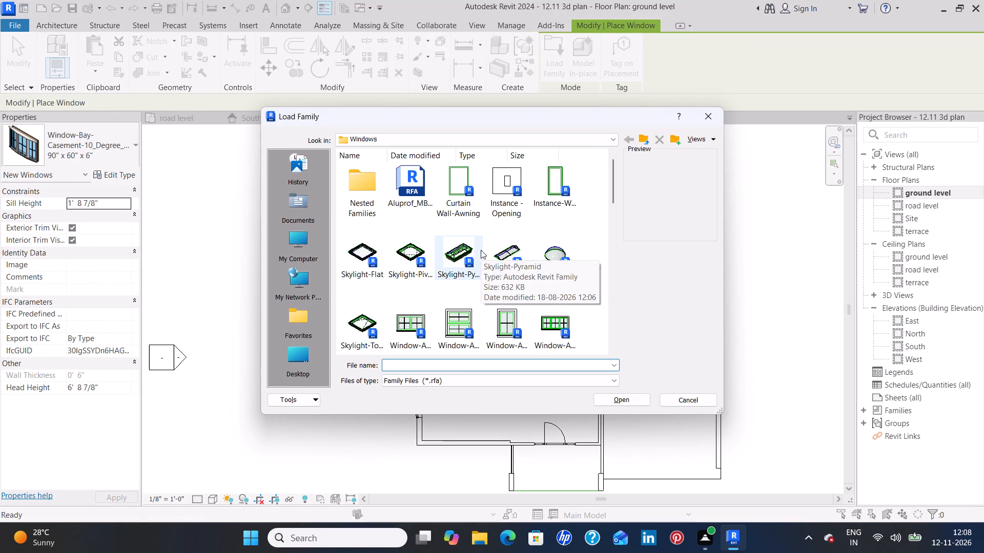
{"action": "scroll", "coordinate": [481, 250], "scroll_direction": "down", "scroll_amount": 9}
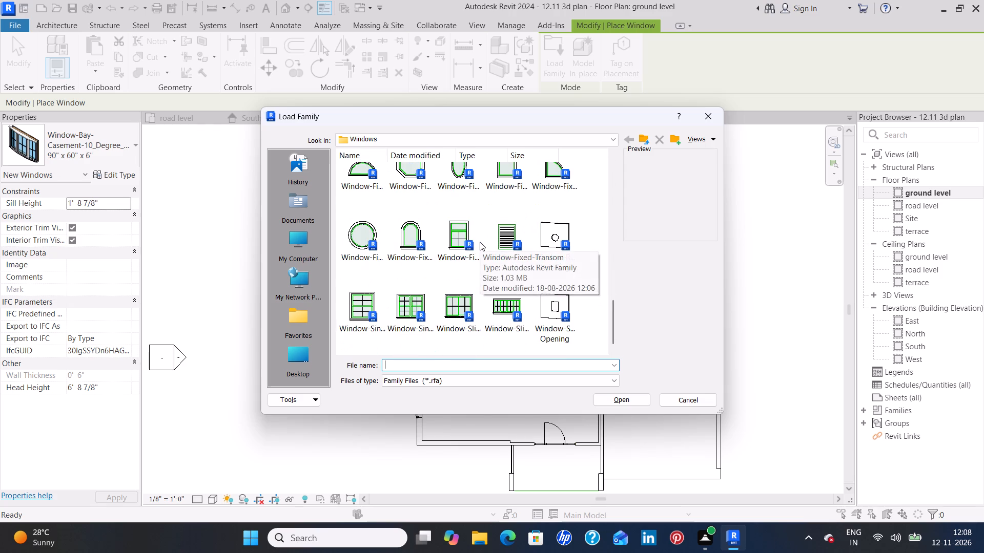
{"action": "left_click", "coordinate": [452, 308]}
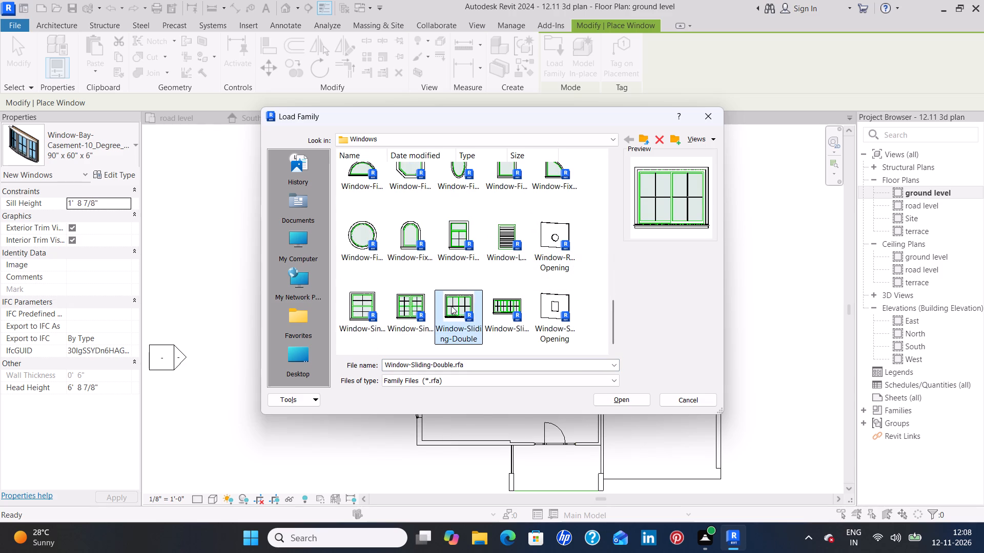
{"action": "left_click", "coordinate": [619, 394]}
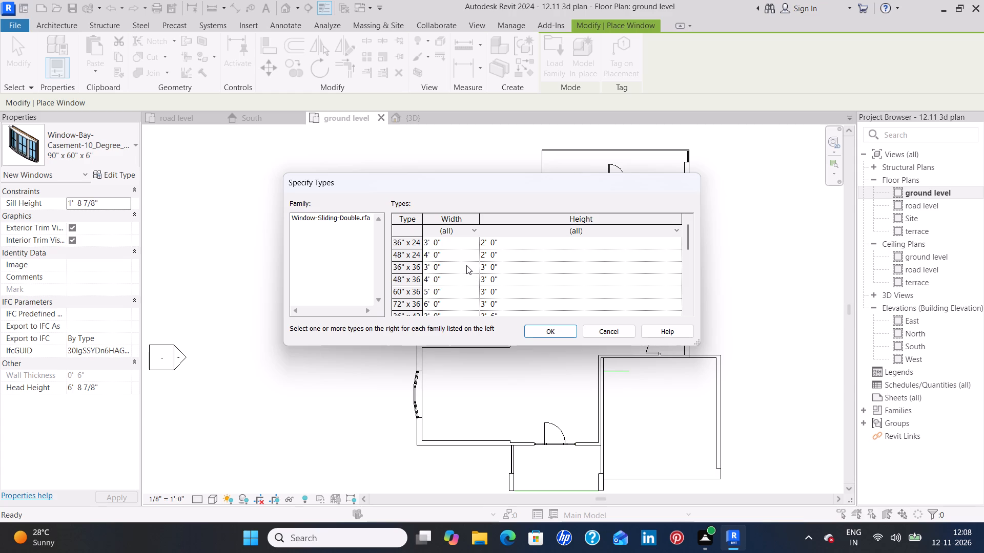
{"action": "scroll", "coordinate": [465, 293], "scroll_direction": "down", "scroll_amount": 1}
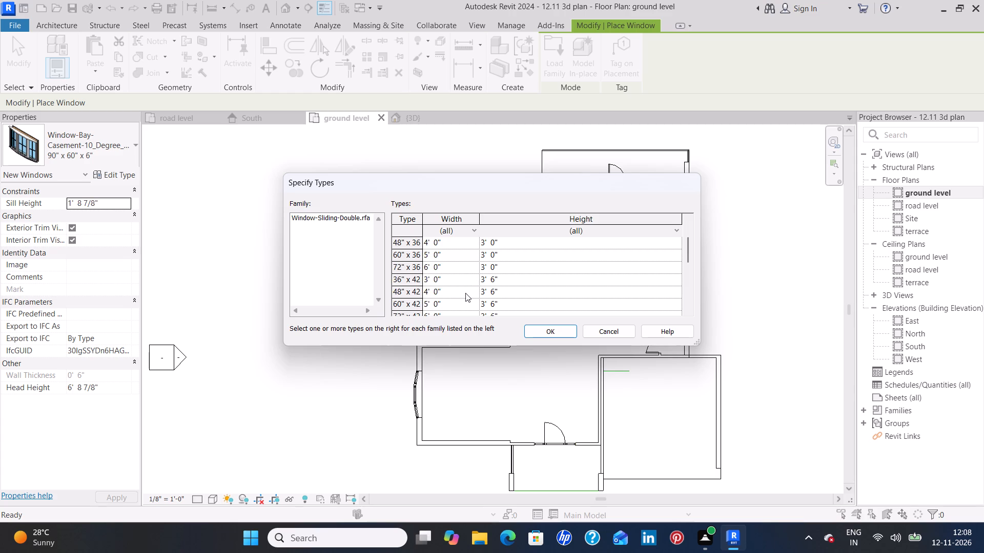
{"action": "scroll", "coordinate": [465, 293], "scroll_direction": "down", "scroll_amount": 1}
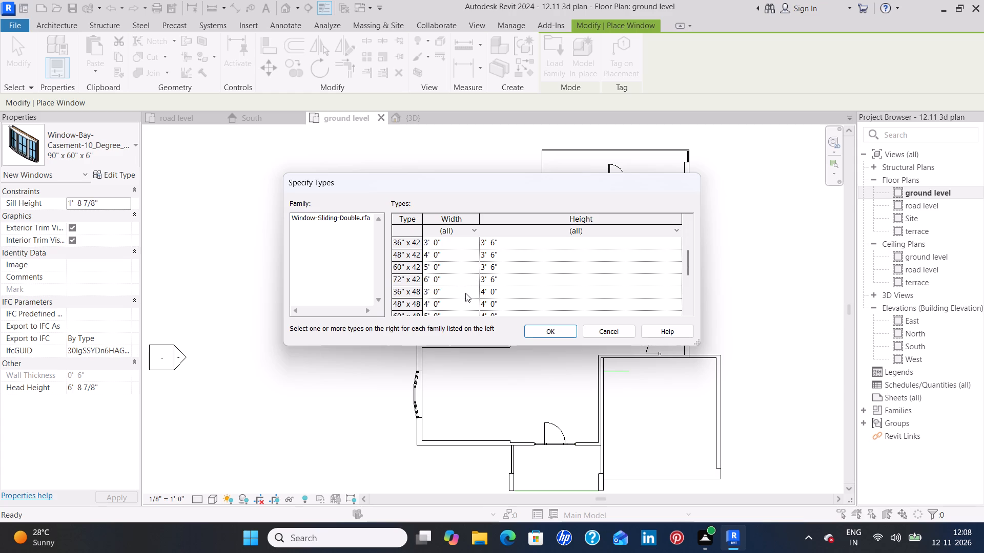
{"action": "left_click", "coordinate": [464, 305]}
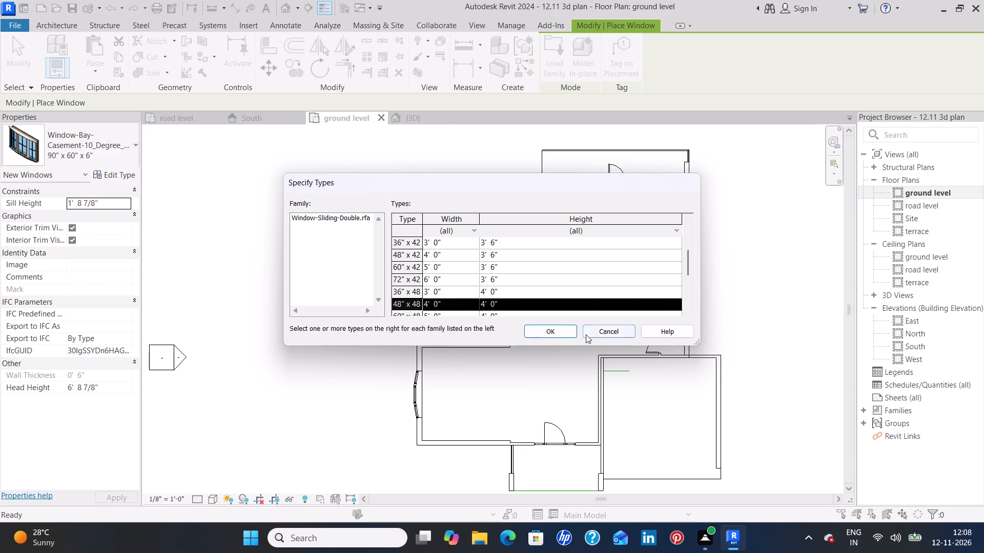
{"action": "left_click", "coordinate": [559, 331]}
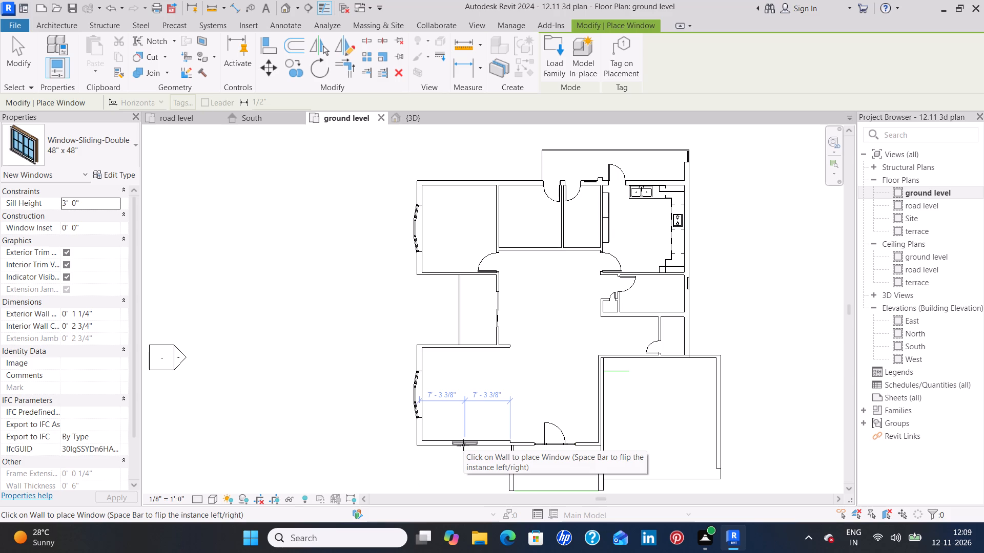
Place sliding windows in the southwest room: south wall, 7'-3 3/8" from the west wall, and north wall, 3'-0" from the west wall.
{"action": "left_click", "coordinate": [463, 445]}
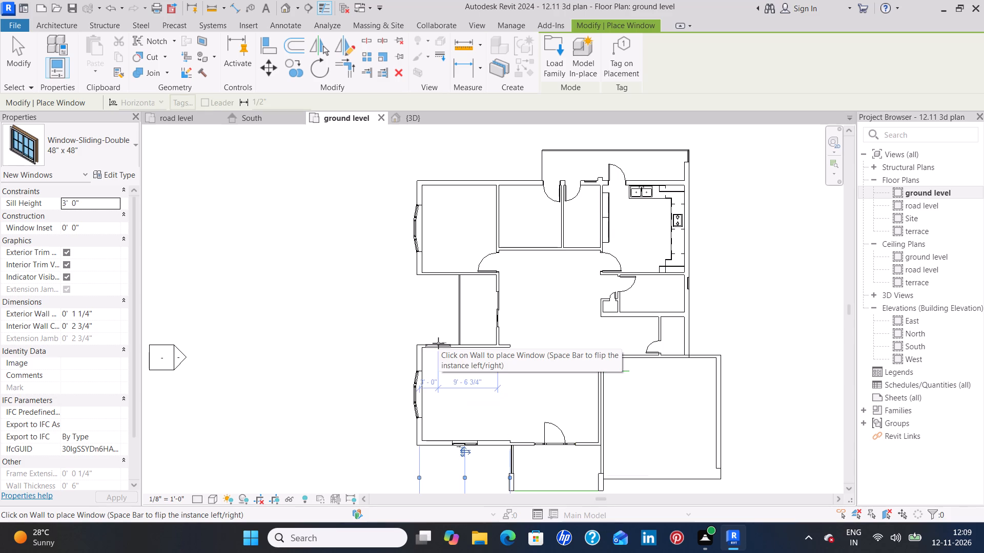
{"action": "left_click", "coordinate": [438, 343]}
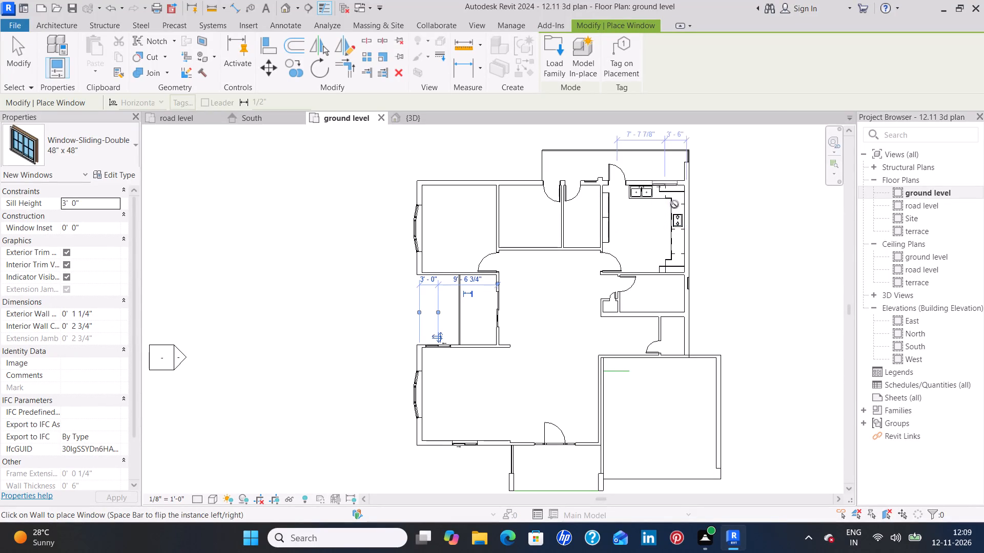
Place sliding windows centred in the kitchen's east wall (7'-3 3/8") and in the middle north room's north wall, 3'-6" from its west wall.
{"action": "left_click", "coordinate": [692, 223]}
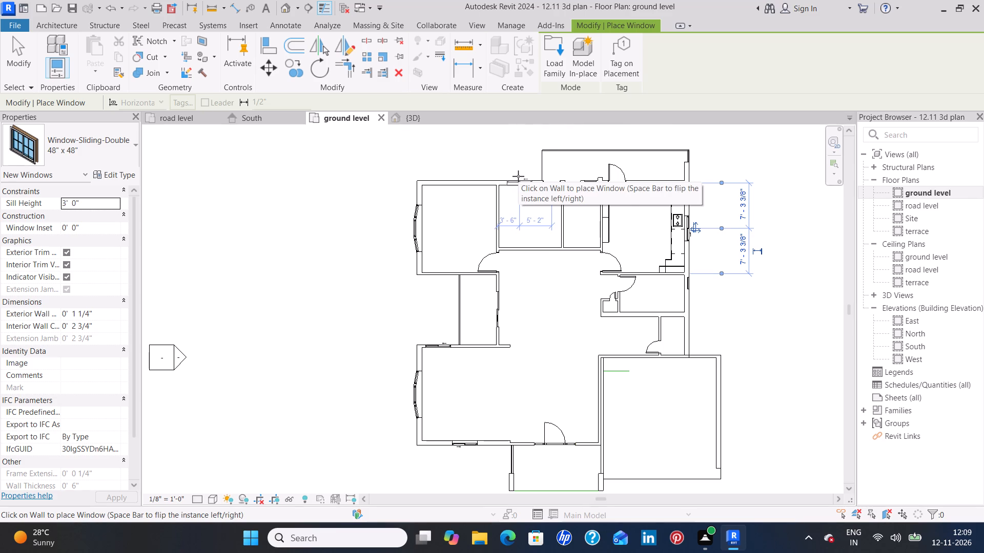
{"action": "left_click", "coordinate": [518, 176]}
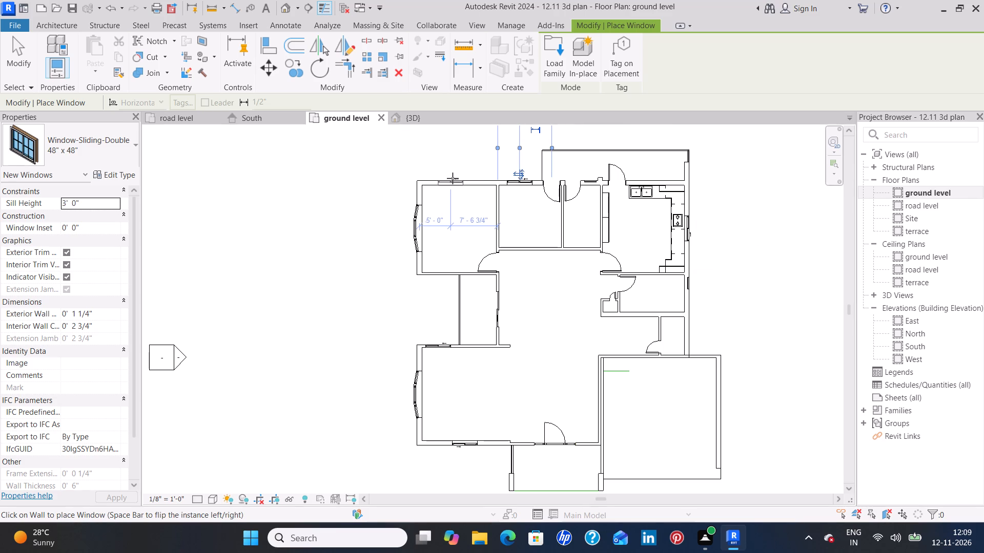
Place 48" x 48" sliding windows in the northwest room: mid-way along the north wall, and in the south wall 3'-0" from the west wall.
{"action": "left_click", "coordinate": [454, 178]}
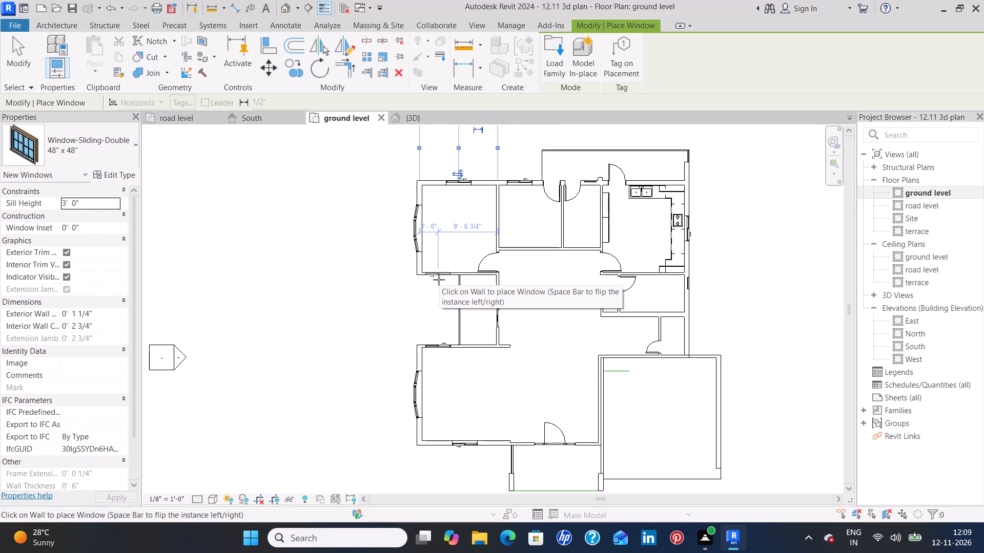
{"action": "left_click", "coordinate": [439, 280]}
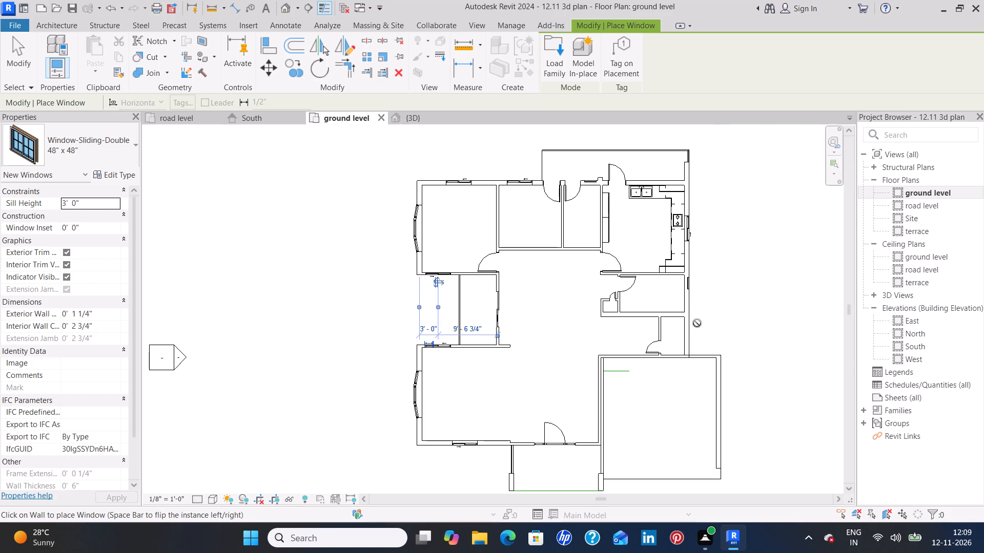
{"action": "key", "text": "Escape"}
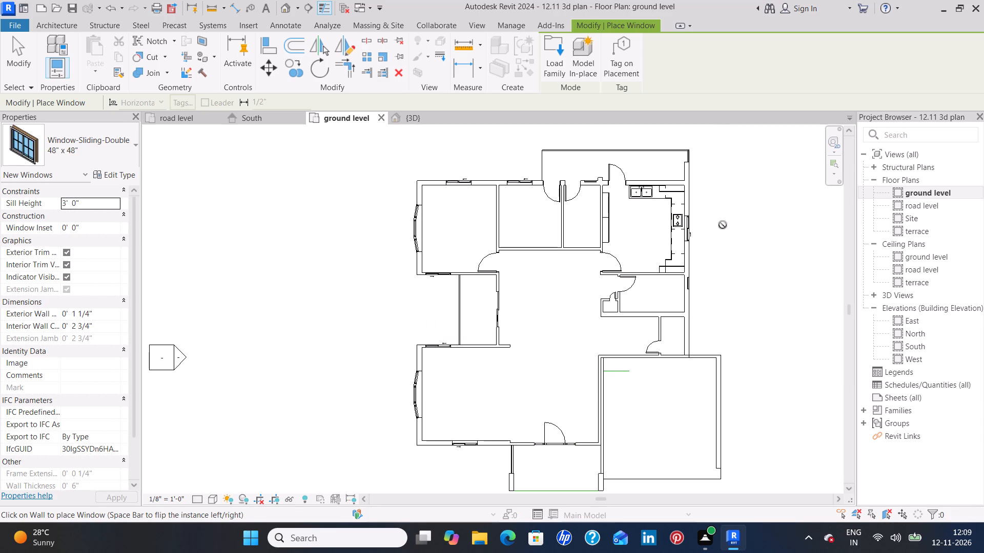
{"action": "key", "text": "Escape"}
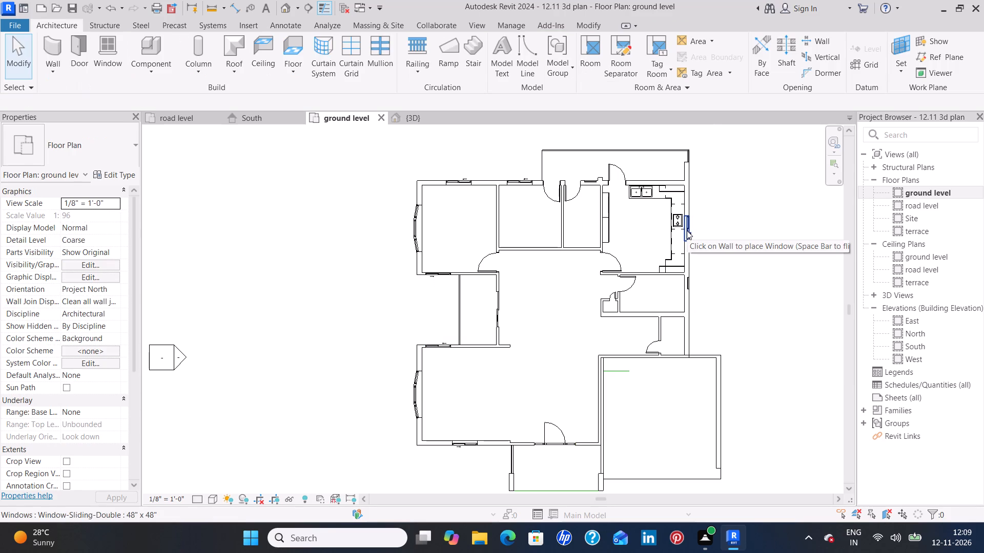
Create a window similar to the kitchen's east one in its north wall behind the sink, 3'-11" from the door's centre.
{"action": "left_click", "coordinate": [687, 230]}
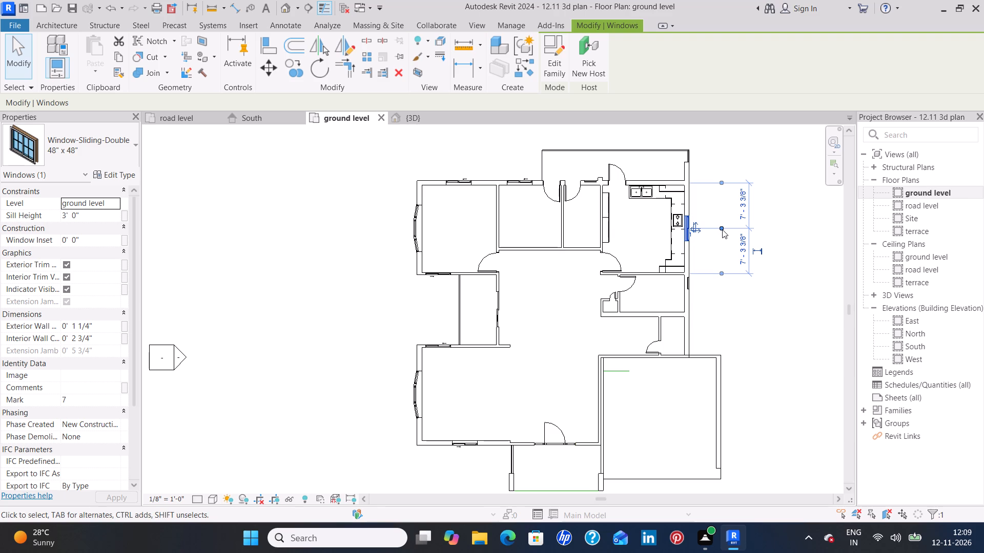
{"action": "key", "text": "c"}
{"action": "key", "text": "s"}
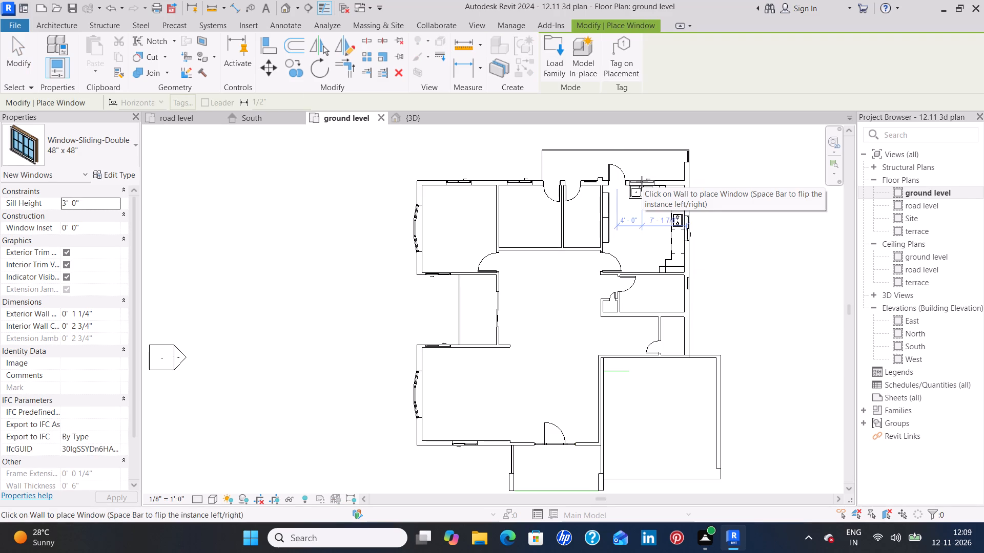
{"action": "scroll", "coordinate": [642, 182], "scroll_direction": "up", "scroll_amount": 10}
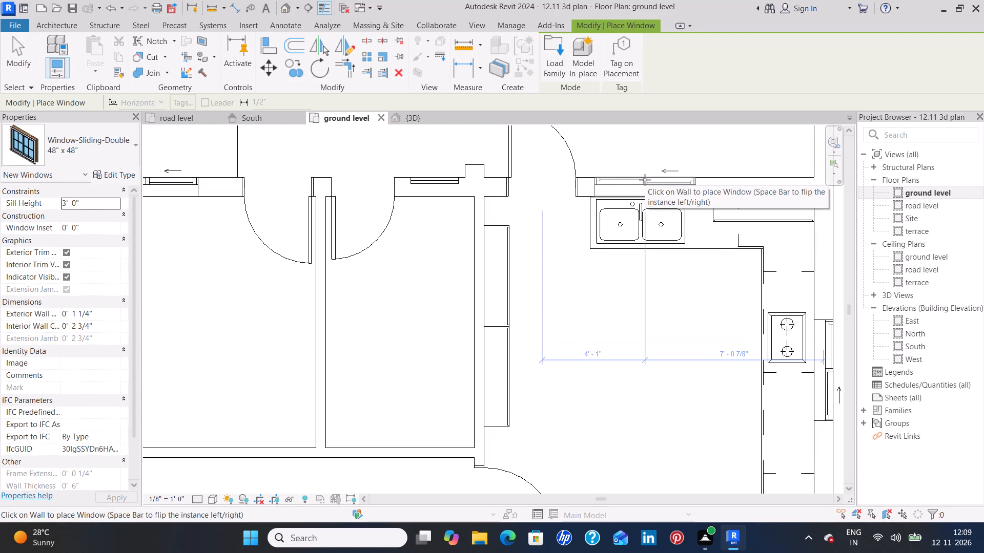
{"action": "left_click", "coordinate": [642, 180]}
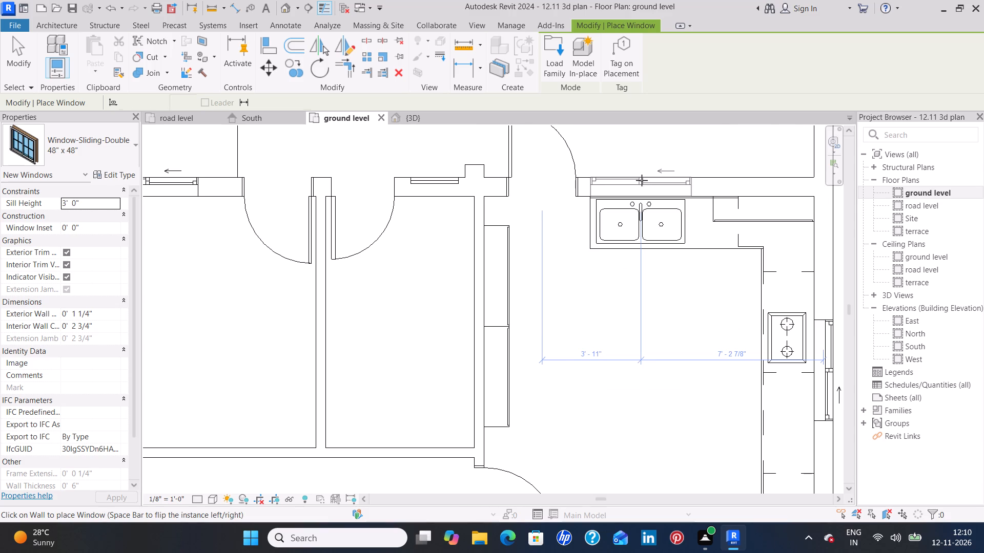
{"action": "key", "text": "Escape"}
{"action": "key", "text": "Escape"}
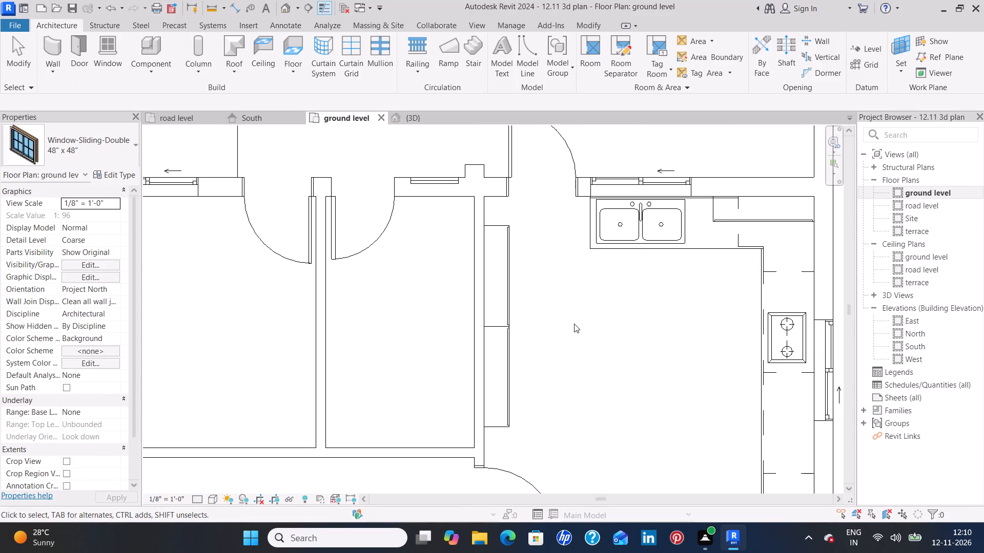
Load the Passage Opening-Cased family from the library's Openings folder as a component.
{"action": "scroll", "coordinate": [574, 323], "scroll_direction": "down", "scroll_amount": 5}
{"action": "middle_click_drag", "start_coordinate": [586, 352], "coordinate": [570, 233]}
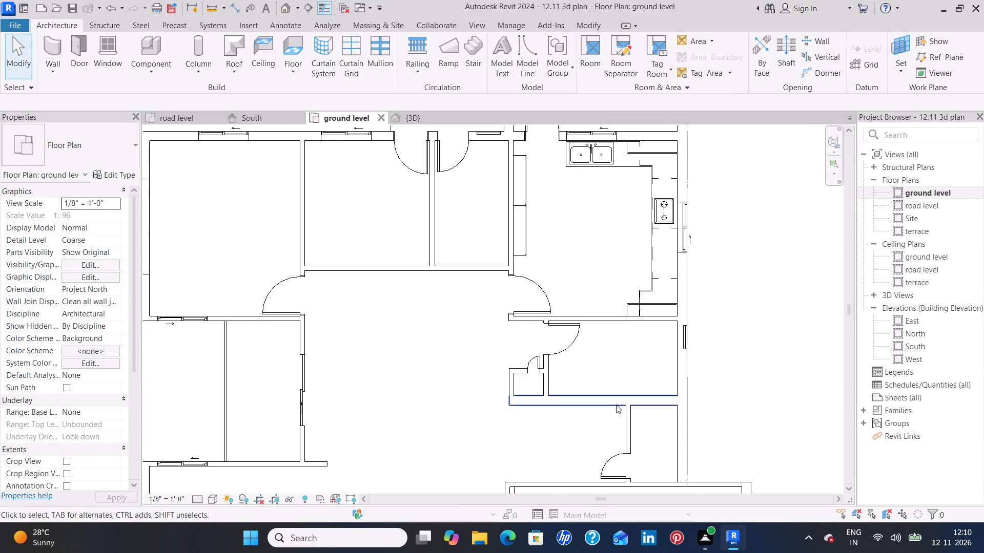
{"action": "middle_click_drag", "start_coordinate": [612, 381], "coordinate": [602, 303]}
{"action": "scroll", "coordinate": [620, 322], "scroll_direction": "down", "scroll_amount": 1}
{"action": "middle_click_drag", "start_coordinate": [572, 414], "coordinate": [567, 385]}
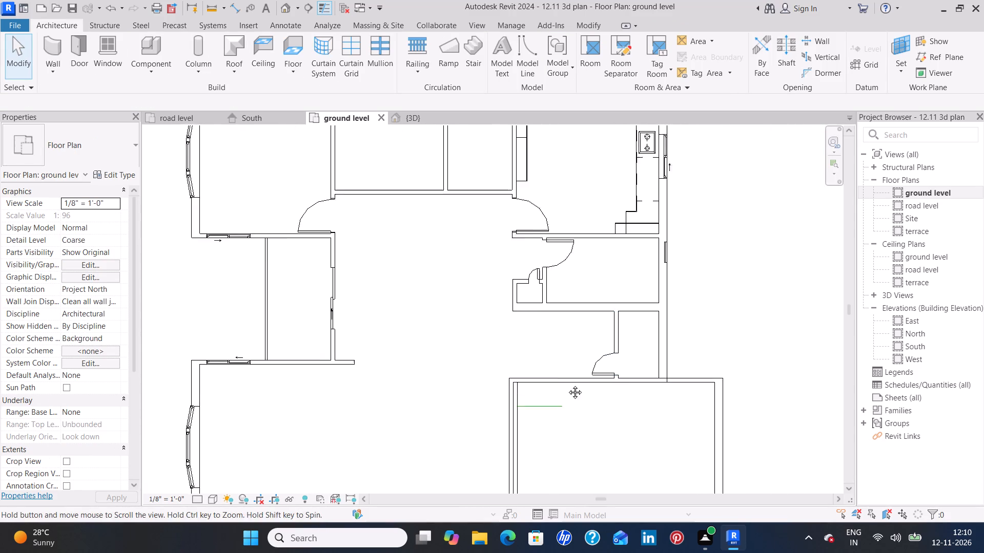
{"action": "middle_click_drag", "start_coordinate": [567, 385], "coordinate": [562, 346]}
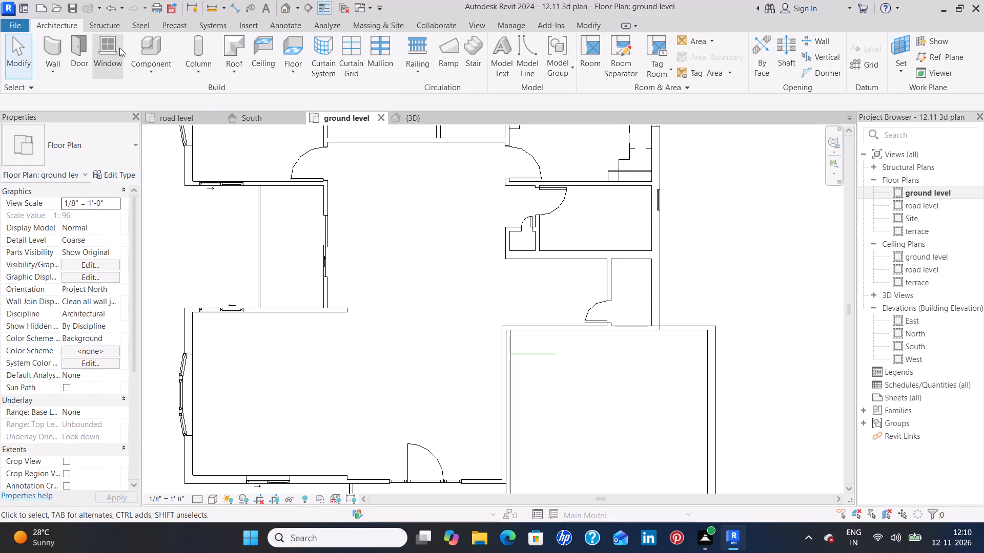
{"action": "left_click", "coordinate": [143, 50]}
{"action": "left_click", "coordinate": [548, 57]}
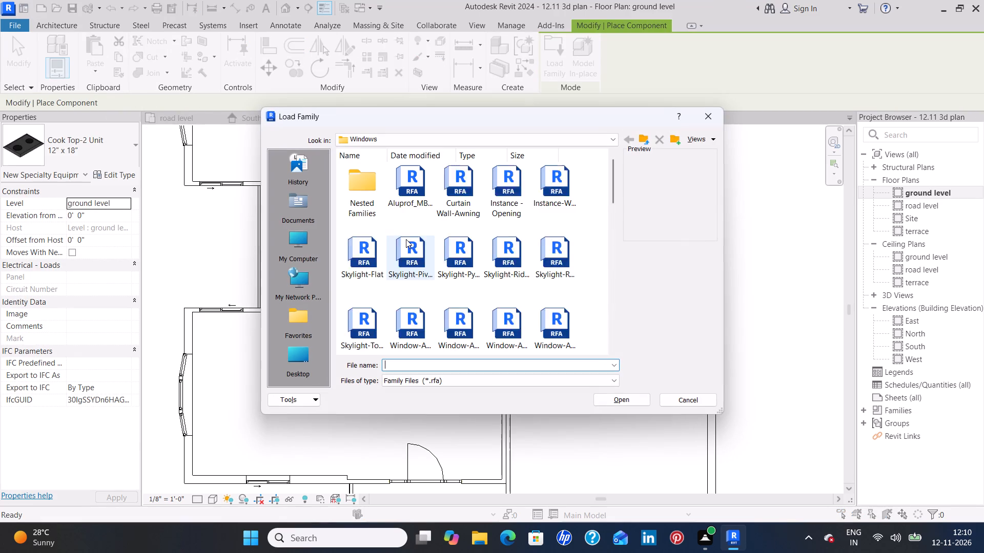
{"action": "left_click", "coordinate": [645, 135]}
{"action": "scroll", "coordinate": [377, 303], "scroll_direction": "down", "scroll_amount": 2}
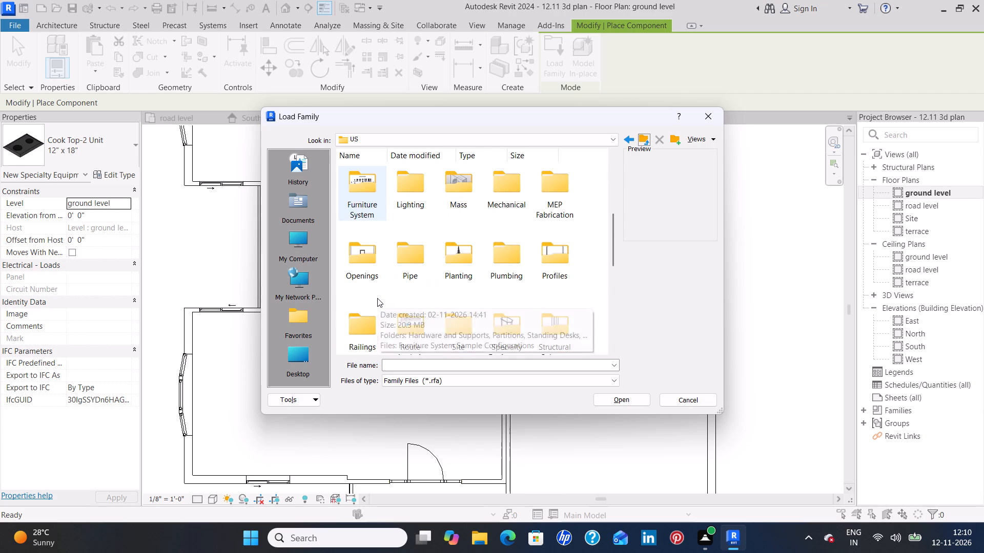
{"action": "scroll", "coordinate": [377, 298], "scroll_direction": "down", "scroll_amount": 1}
{"action": "scroll", "coordinate": [372, 287], "scroll_direction": "up", "scroll_amount": 1}
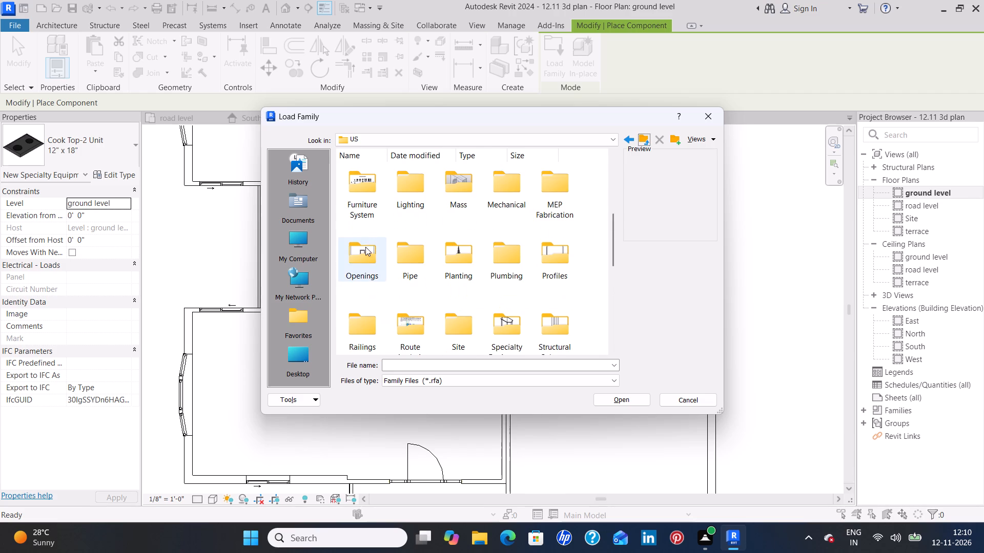
{"action": "double_click", "coordinate": [363, 251]}
{"action": "left_click", "coordinate": [358, 248]}
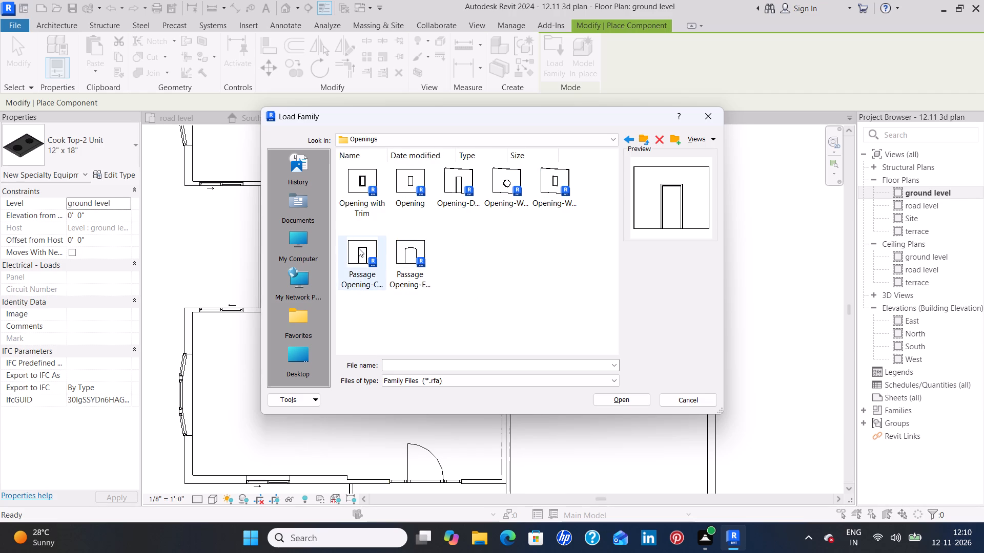
{"action": "left_click", "coordinate": [634, 402]}
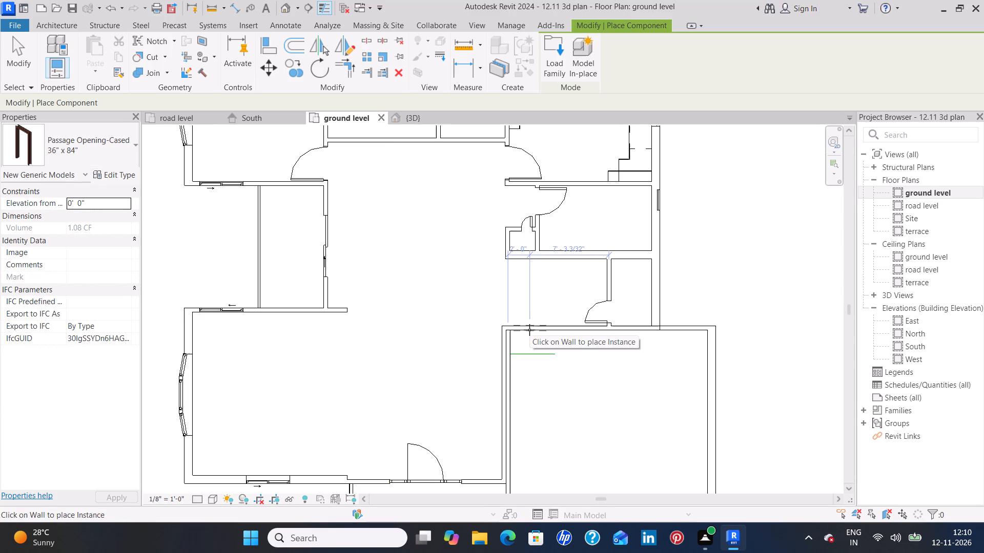
Place a 36" x 84" cased passage opening in the large southeast room's north wall, 2'-1" from its west wall.
{"action": "left_click", "coordinate": [117, 147]}
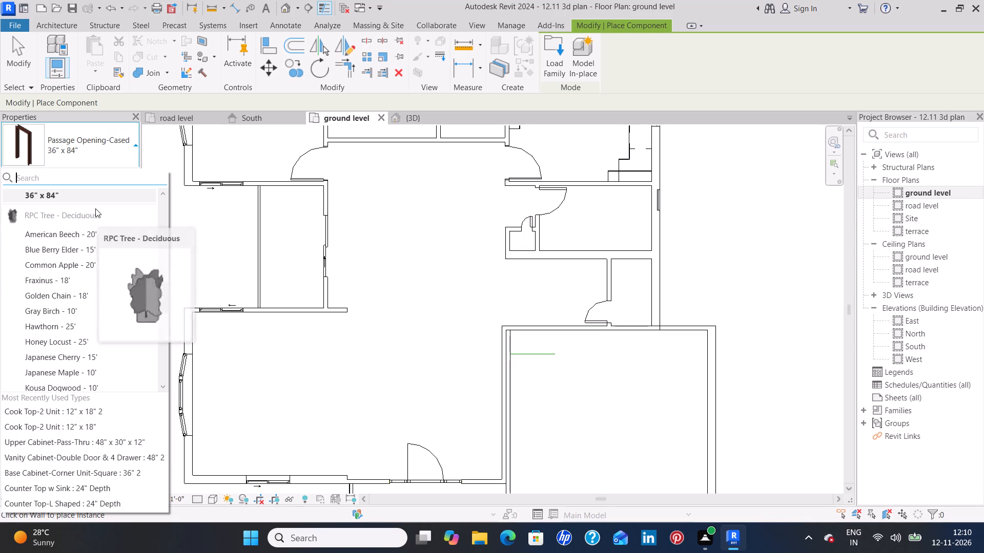
{"action": "scroll", "coordinate": [95, 208], "scroll_direction": "up", "scroll_amount": 1}
{"action": "left_click", "coordinate": [98, 146]}
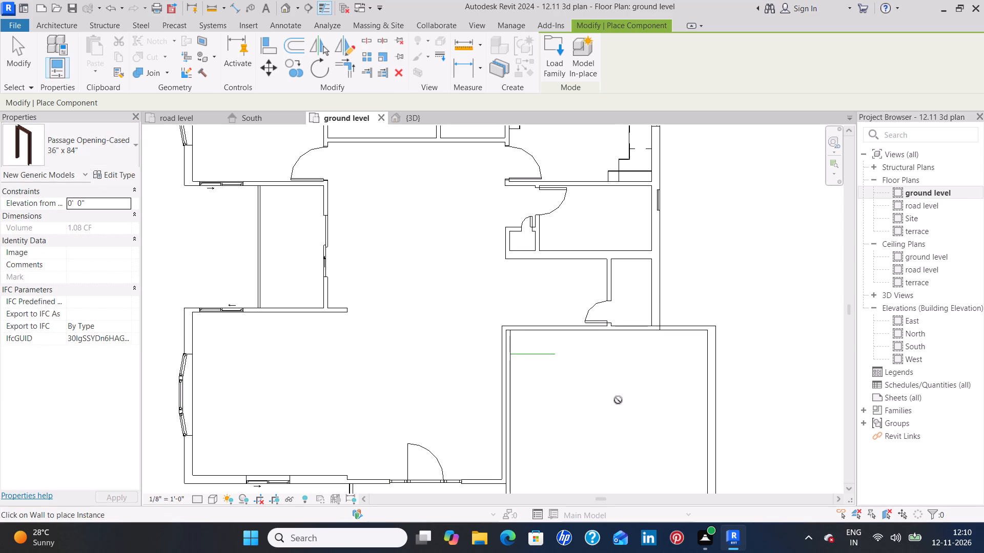
{"action": "scroll", "coordinate": [530, 328], "scroll_direction": "up", "scroll_amount": 10}
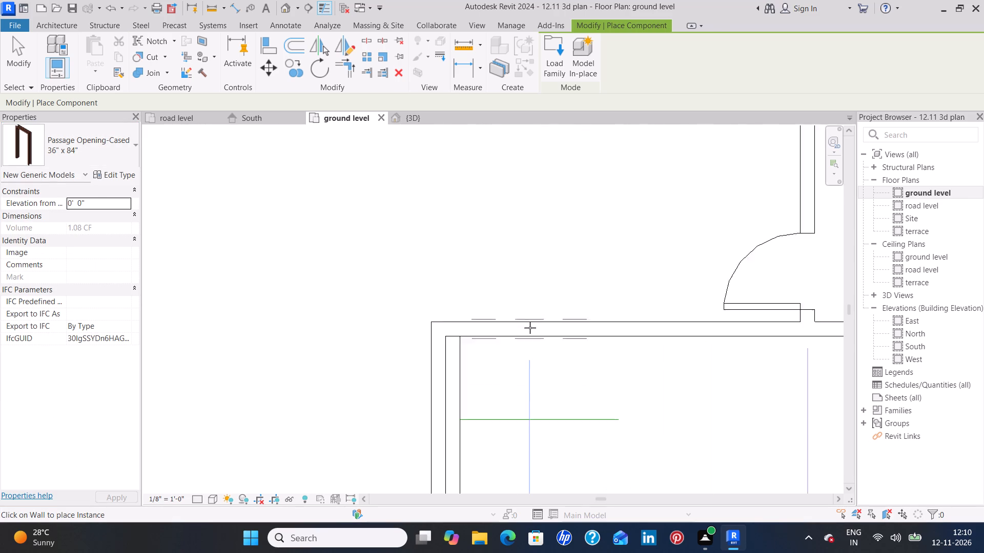
{"action": "scroll", "coordinate": [530, 328], "scroll_direction": "up", "scroll_amount": 1}
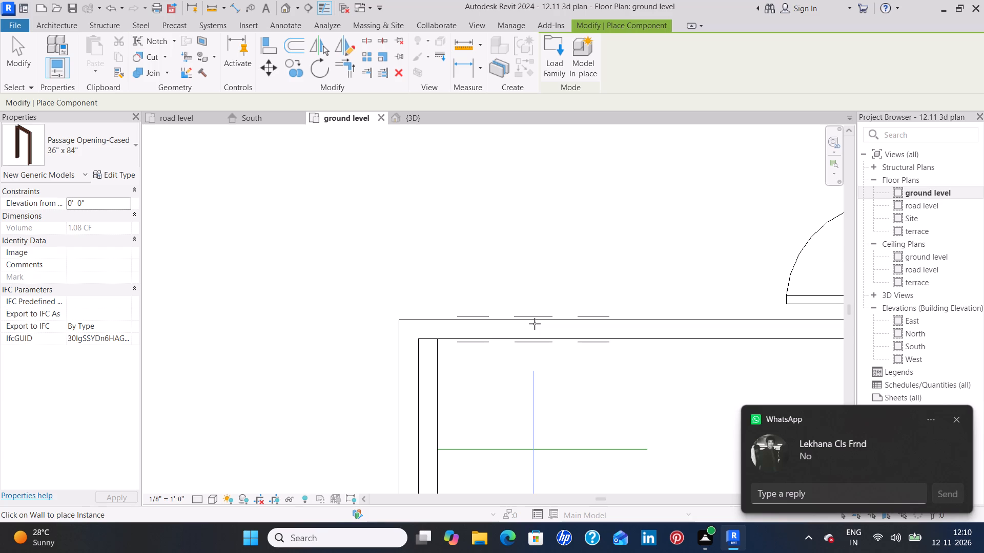
{"action": "left_click", "coordinate": [535, 324]}
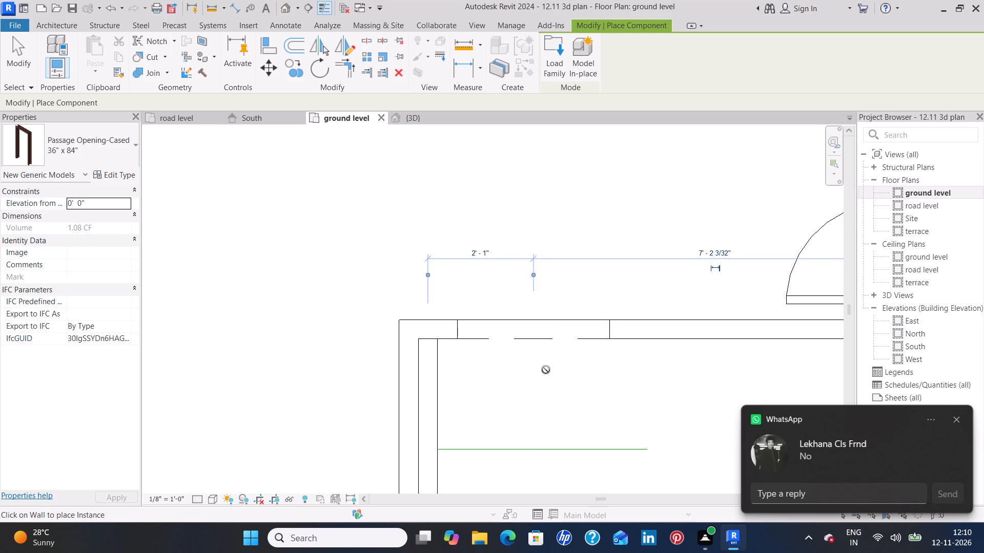
{"action": "key", "text": "Escape"}
{"action": "key", "text": "Escape"}
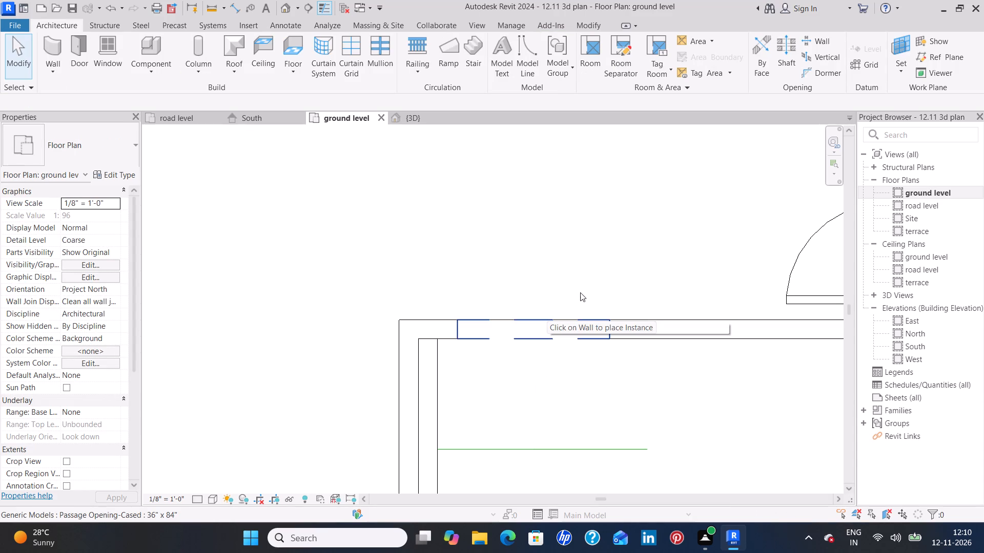
{"action": "key", "text": "Escape"}
Load the Bed-Box family from the library's Furniture > Beds folder as a component.
{"action": "scroll", "coordinate": [579, 292], "scroll_direction": "down", "scroll_amount": 9}
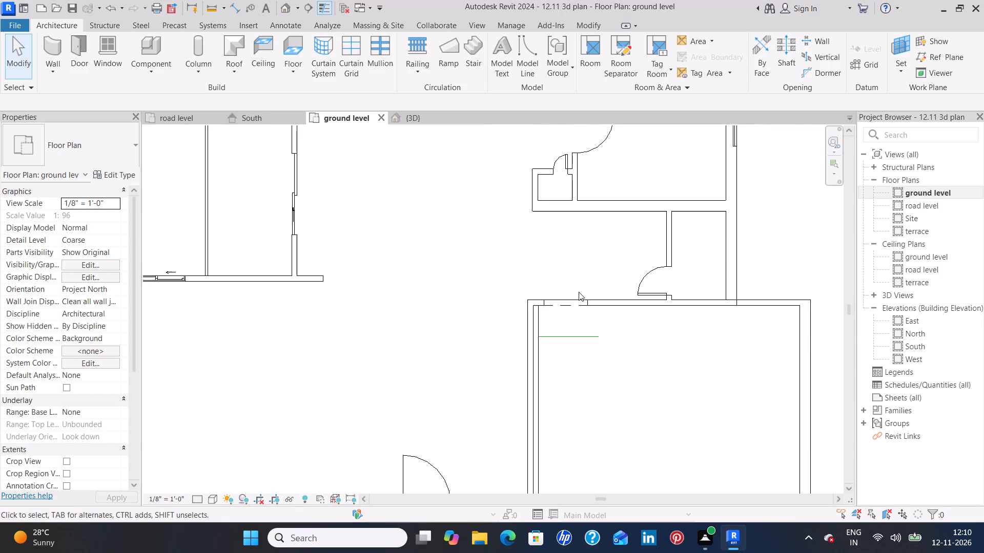
{"action": "scroll", "coordinate": [566, 272], "scroll_direction": "down", "scroll_amount": 3}
{"action": "middle_click_drag", "start_coordinate": [445, 259], "coordinate": [445, 265]}
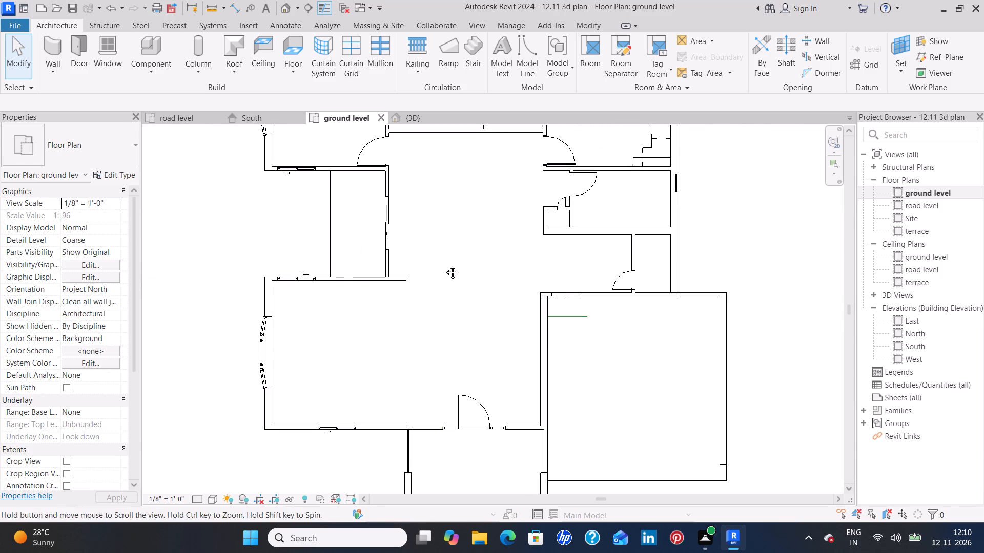
{"action": "middle_click_drag", "start_coordinate": [445, 265], "coordinate": [453, 327]}
{"action": "scroll", "coordinate": [453, 328], "scroll_direction": "down", "scroll_amount": 4}
{"action": "middle_click_drag", "start_coordinate": [463, 327], "coordinate": [473, 348]}
{"action": "middle_click_drag", "start_coordinate": [476, 306], "coordinate": [480, 341]}
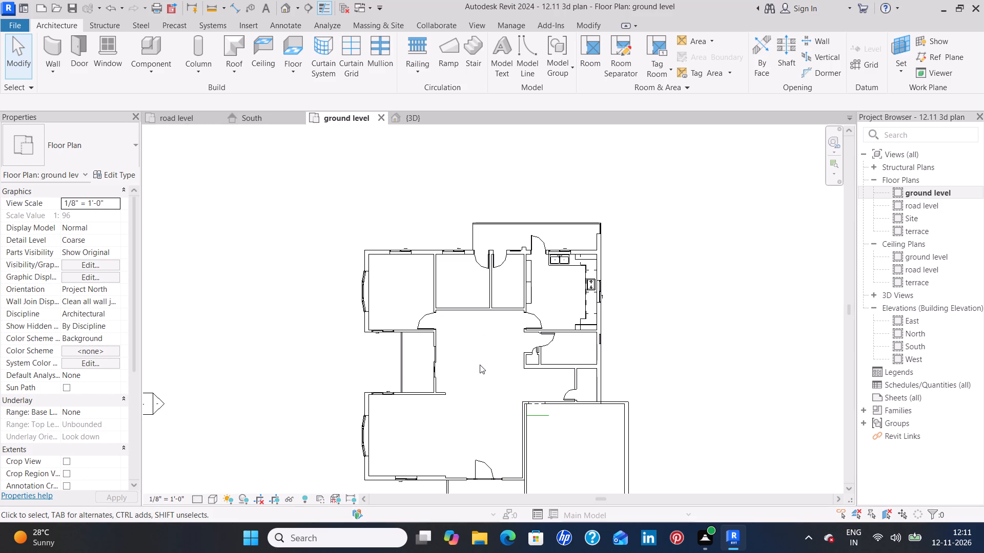
{"action": "middle_click_drag", "start_coordinate": [482, 358], "coordinate": [481, 372]}
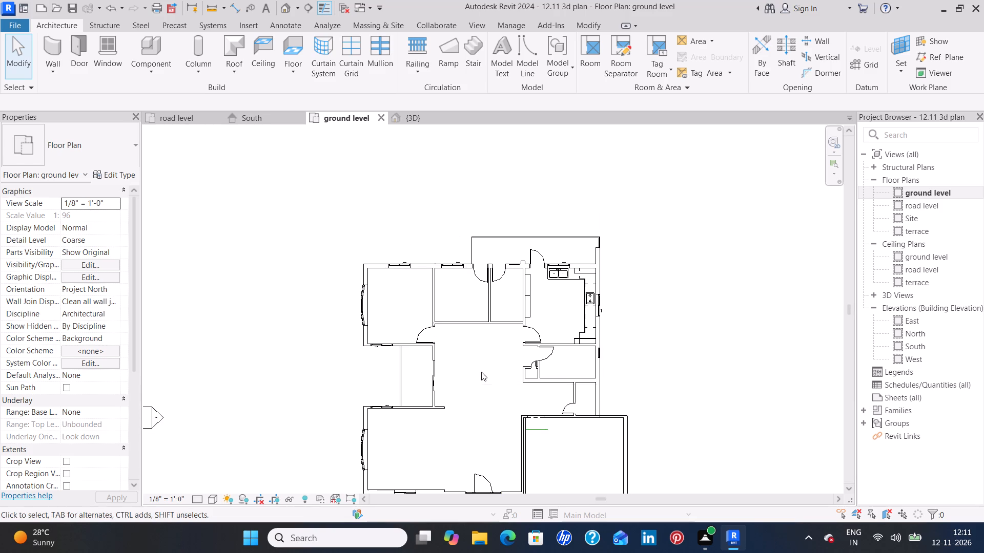
{"action": "left_click", "coordinate": [147, 49]}
{"action": "left_click", "coordinate": [552, 60]}
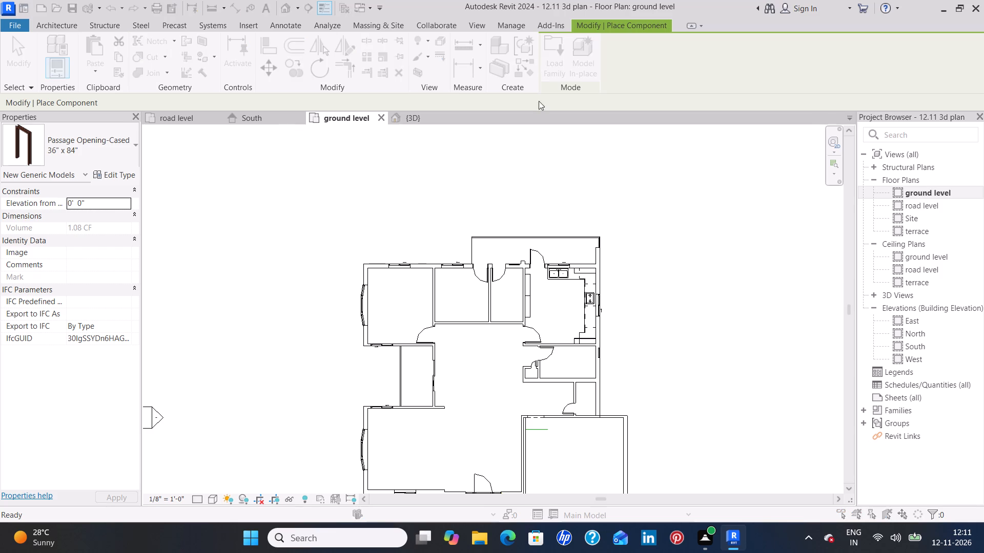
{"action": "left_click", "coordinate": [642, 142]}
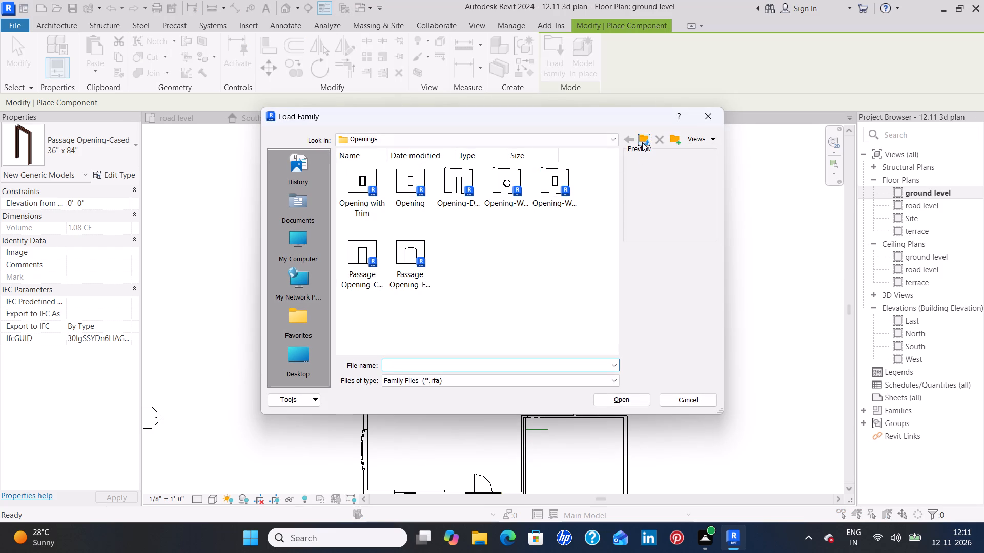
{"action": "scroll", "coordinate": [502, 287], "scroll_direction": "down", "scroll_amount": 2}
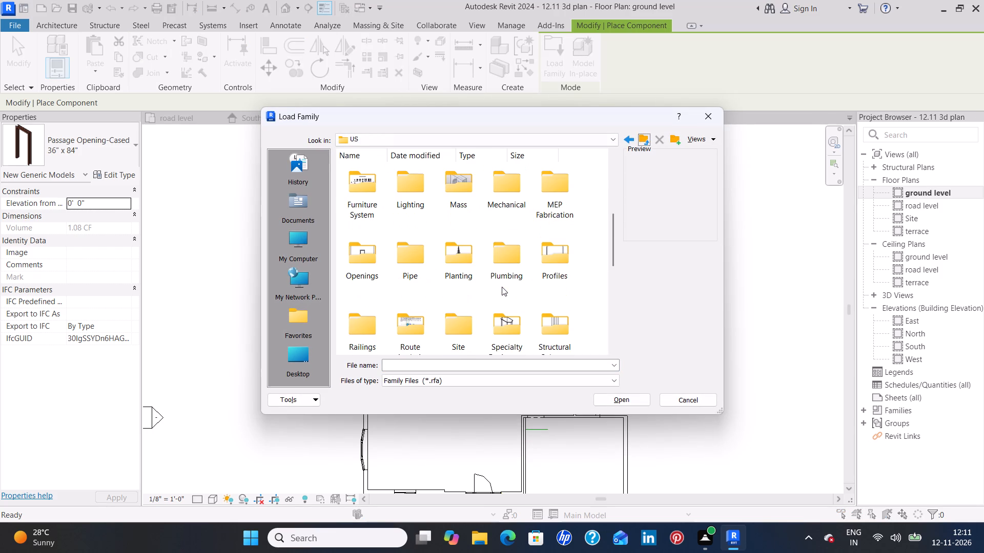
{"action": "double_click", "coordinate": [498, 322]}
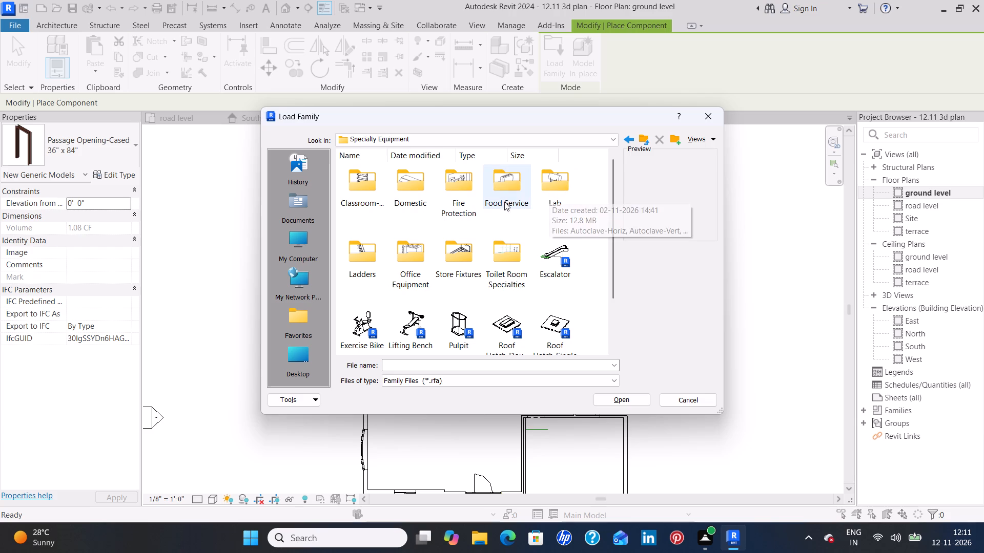
{"action": "left_click", "coordinate": [642, 138]}
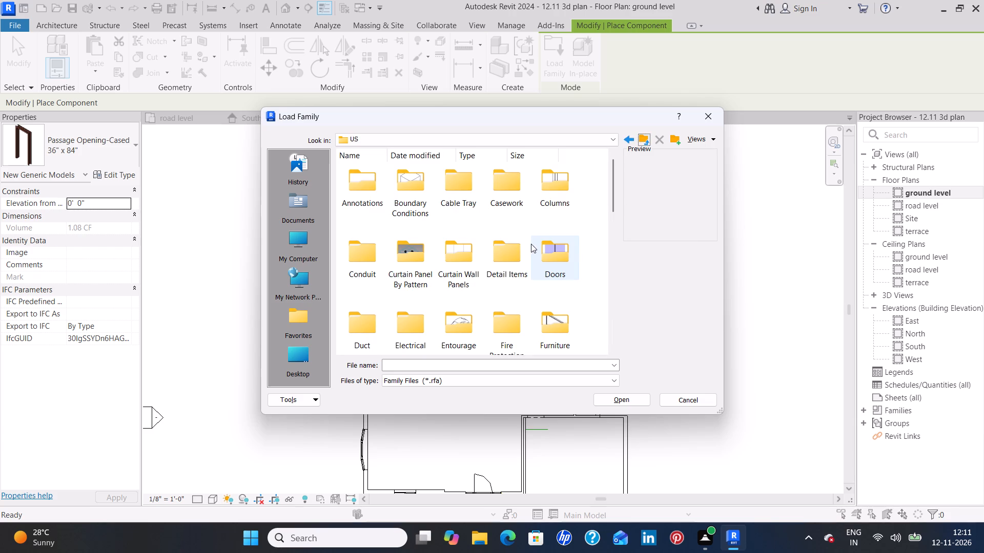
{"action": "double_click", "coordinate": [548, 315]}
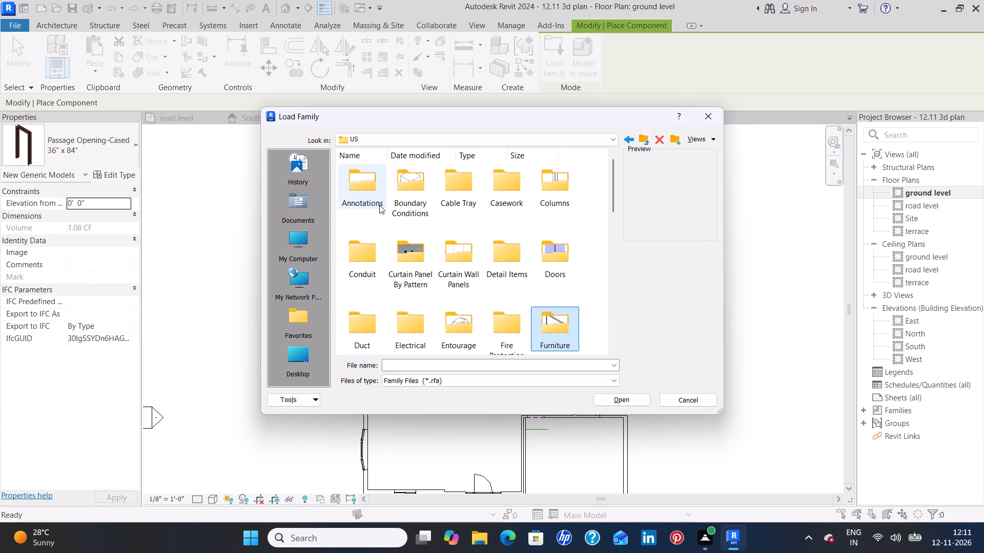
{"action": "double_click", "coordinate": [551, 327]}
{"action": "double_click", "coordinate": [366, 180]}
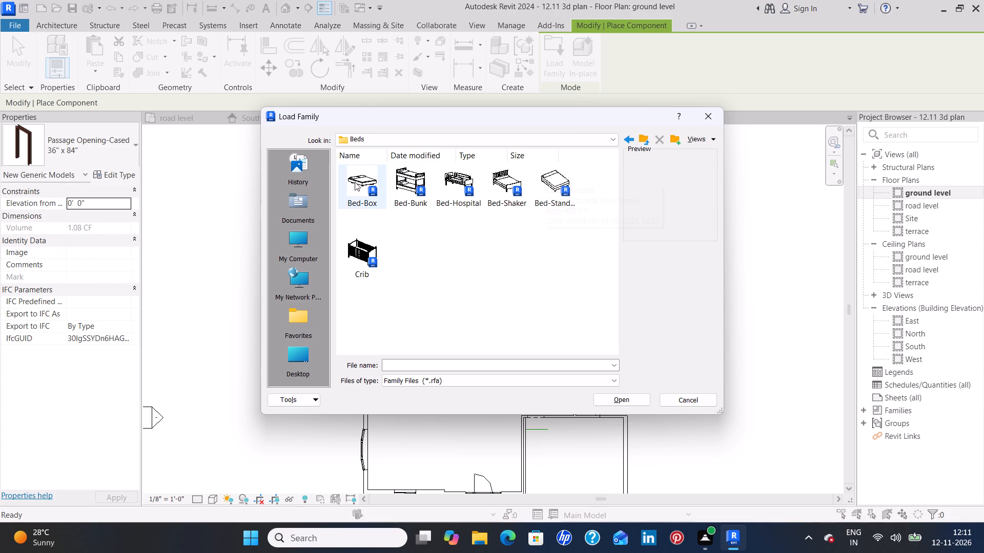
{"action": "left_click", "coordinate": [354, 181]}
{"action": "left_click", "coordinate": [627, 400]}
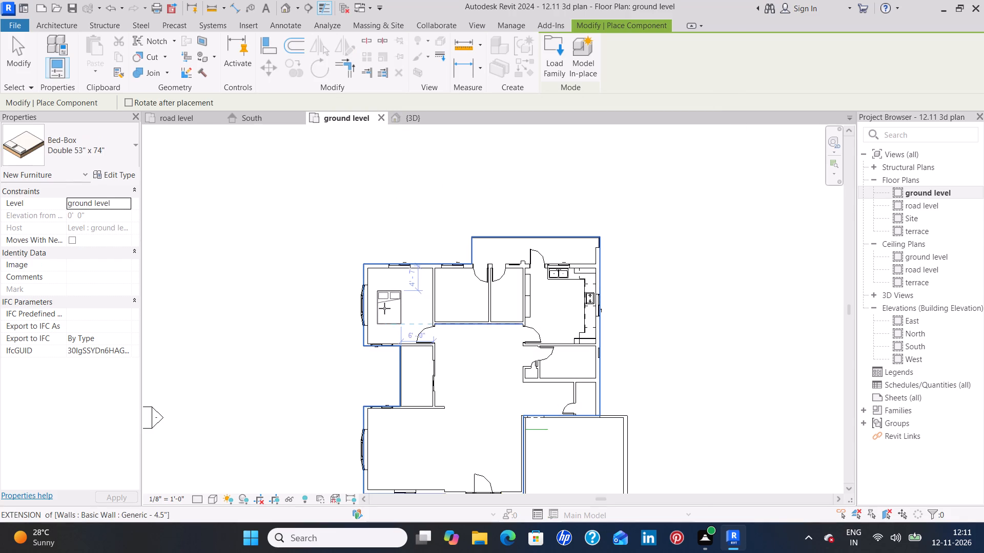
Place a Double 53" x 74" Bed-Box in the northwest room, headboard against the west wall, about 2'-0" from the north wall.
{"action": "key", "text": "space"}
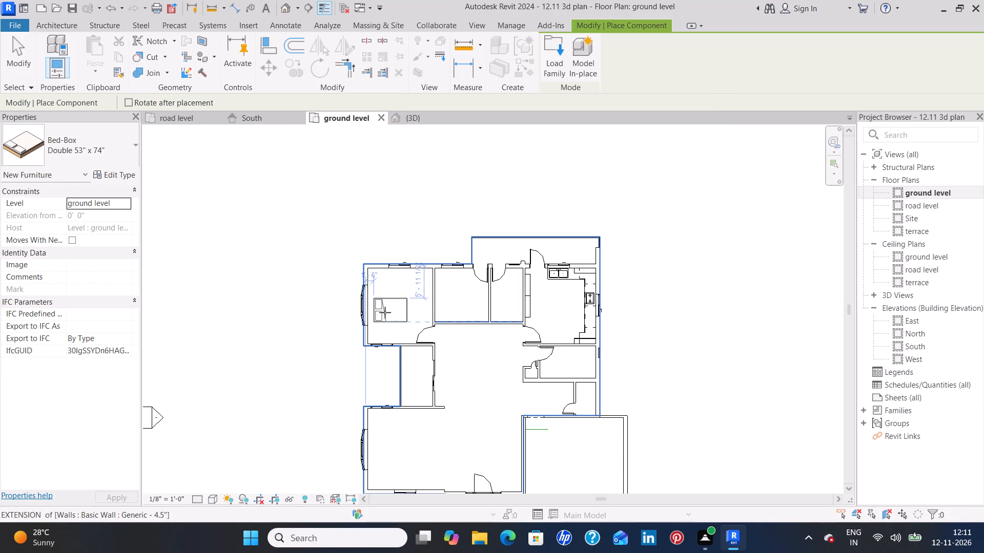
{"action": "scroll", "coordinate": [384, 312], "scroll_direction": "up", "scroll_amount": 5}
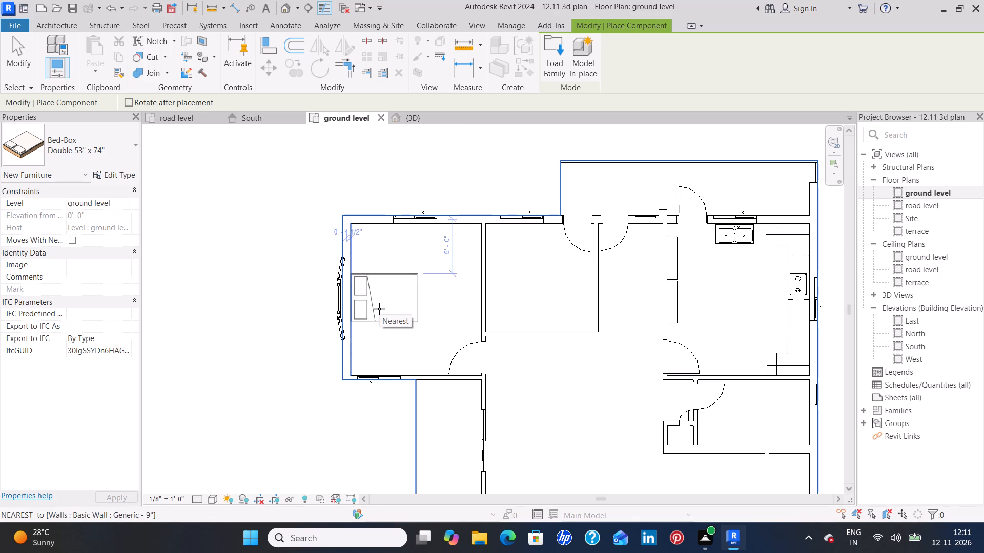
{"action": "left_click", "coordinate": [376, 279]}
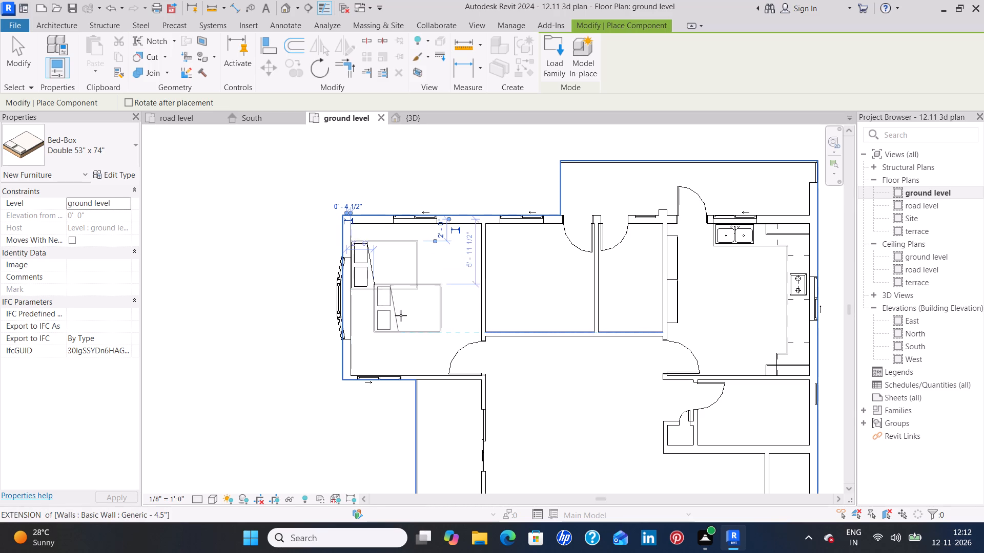
{"action": "key", "text": "Escape"}
{"action": "key", "text": "Escape"}
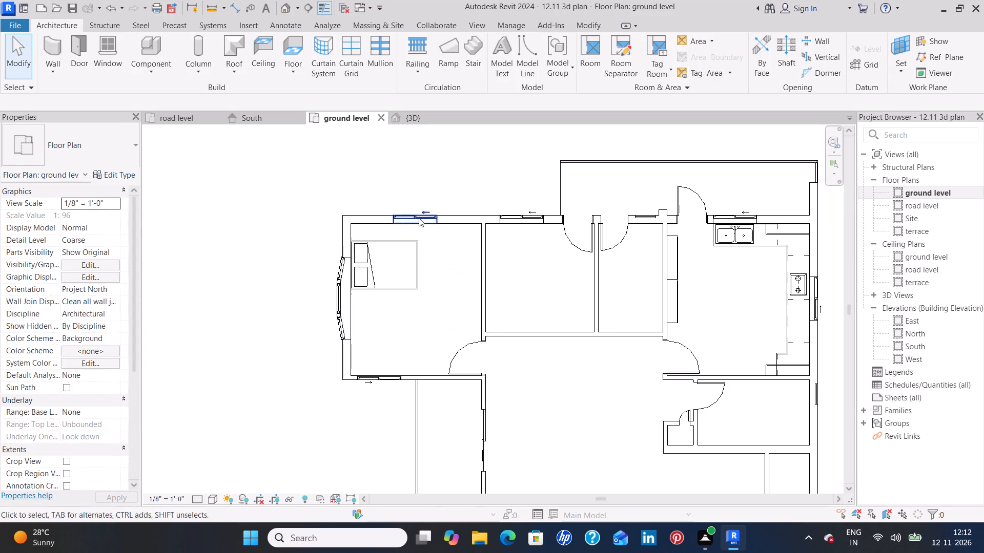
Load the Chair-Executive family from the library's Furniture > Seating folder as a component.
{"action": "scroll", "coordinate": [431, 198], "scroll_direction": "down", "scroll_amount": 2}
{"action": "middle_click_drag", "start_coordinate": [445, 186], "coordinate": [444, 215]}
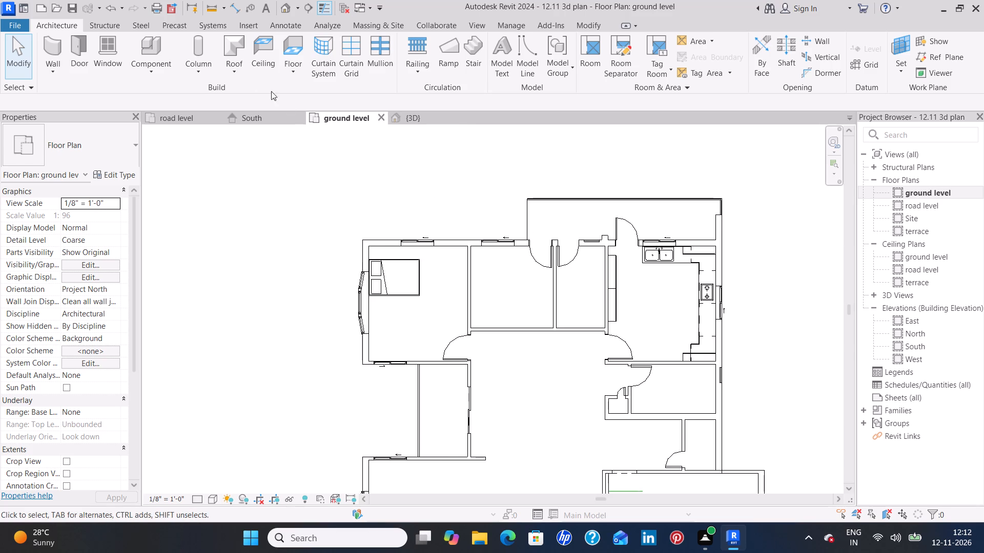
{"action": "left_click", "coordinate": [154, 45]}
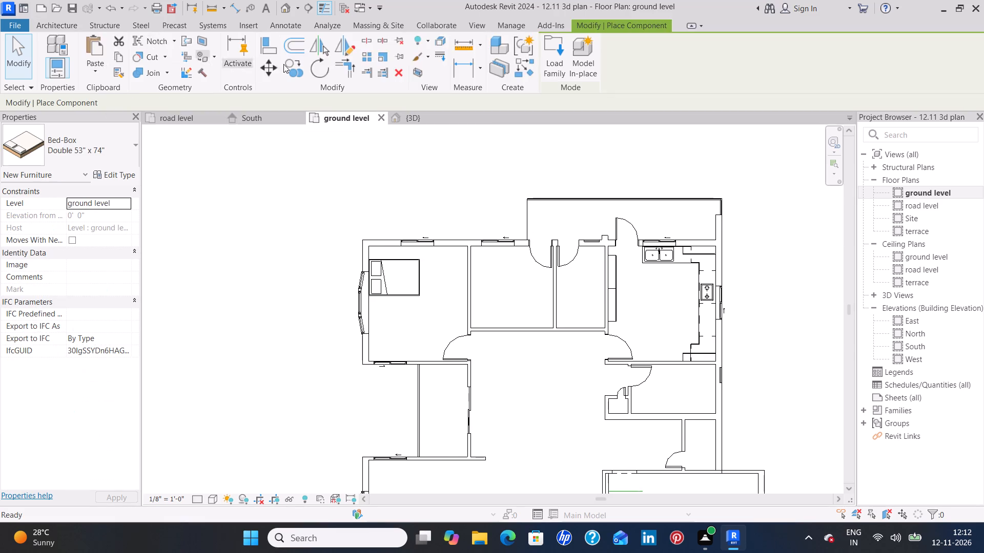
{"action": "left_click", "coordinate": [553, 66]}
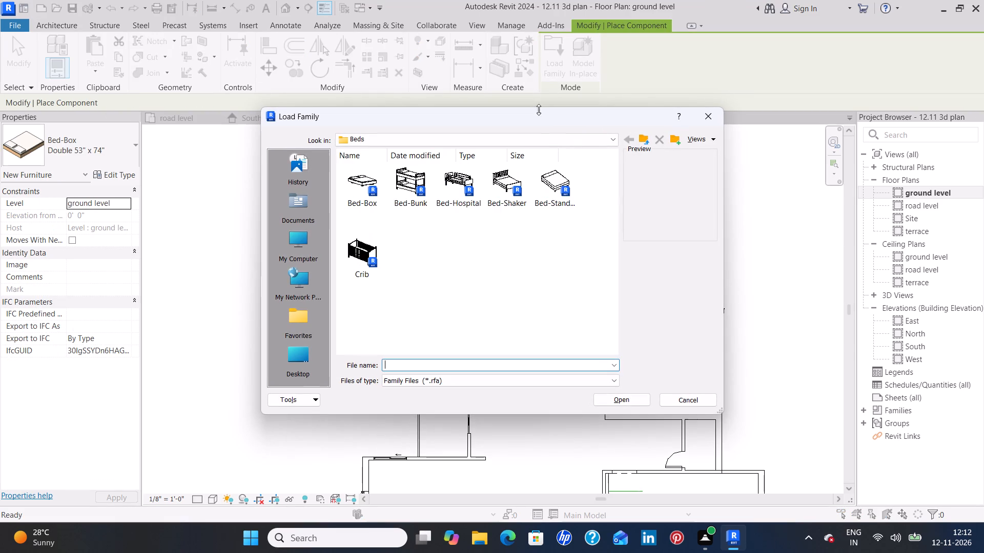
{"action": "left_click", "coordinate": [644, 140]}
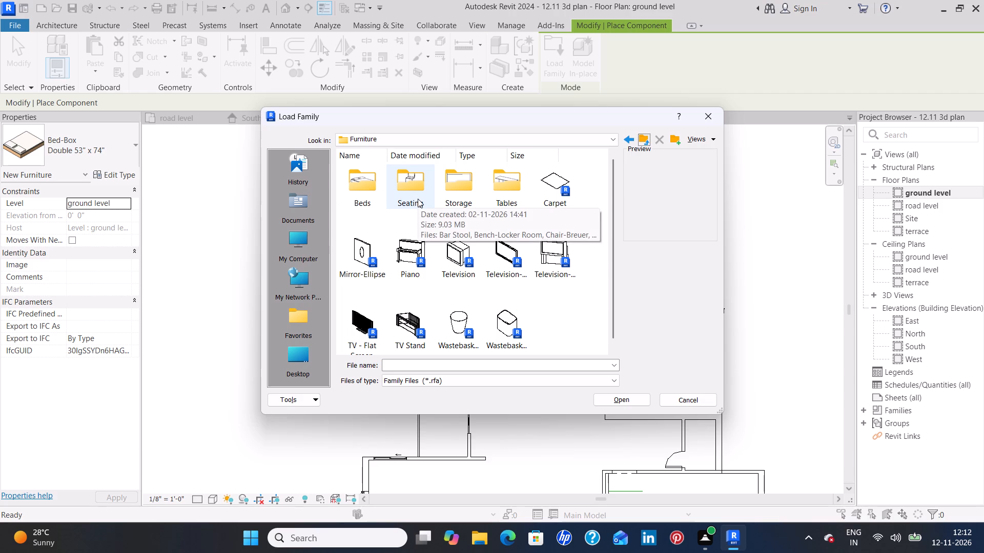
{"action": "double_click", "coordinate": [418, 199]}
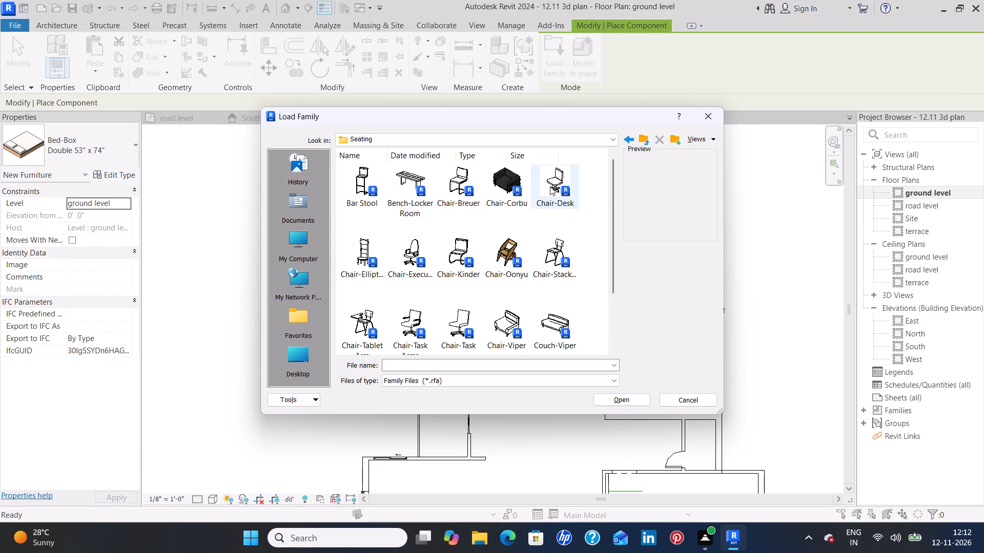
{"action": "left_click", "coordinate": [406, 246]}
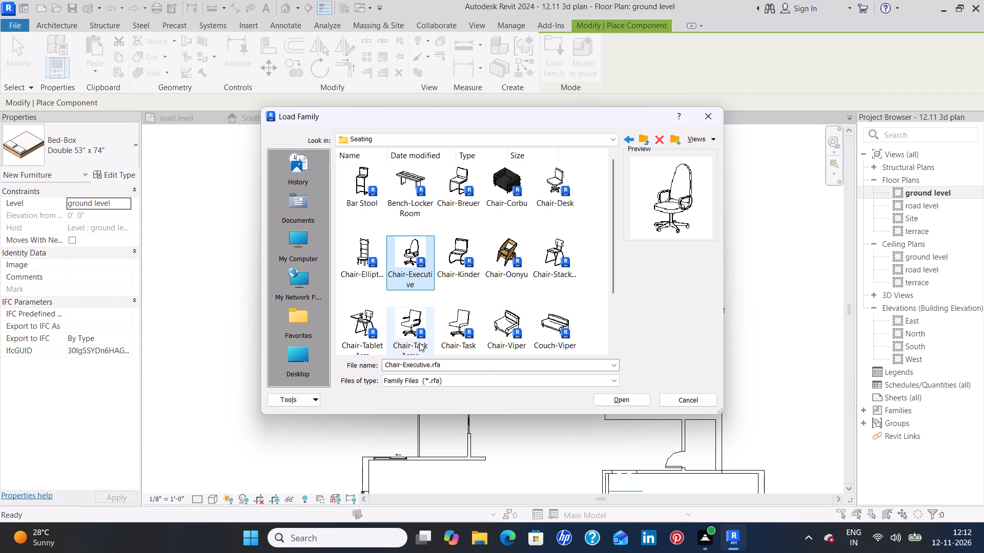
{"action": "left_click", "coordinate": [610, 397]}
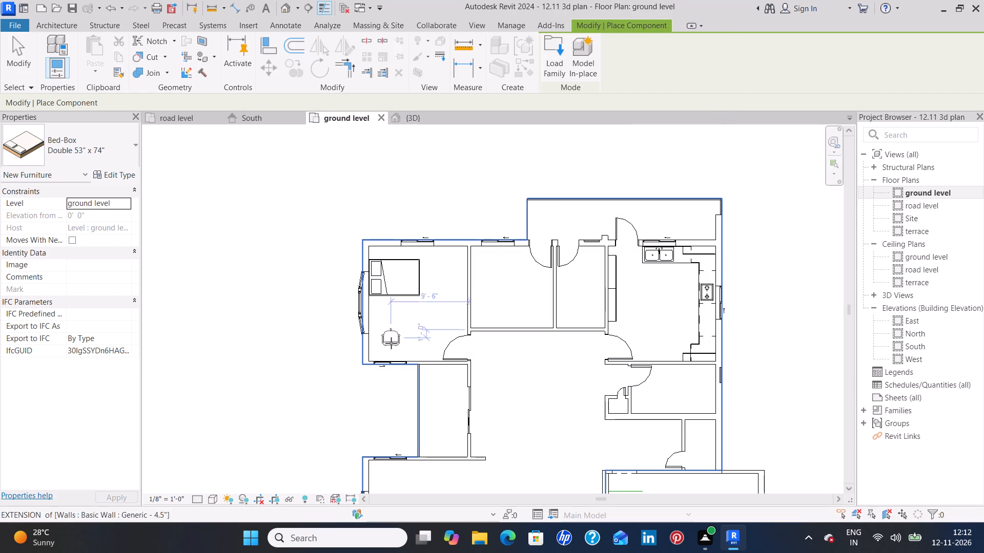
Place one executive chair, rotated 180°, in the northwest room's southwest corner, 3'-0" from the west and south walls.
{"action": "key", "text": "space"}
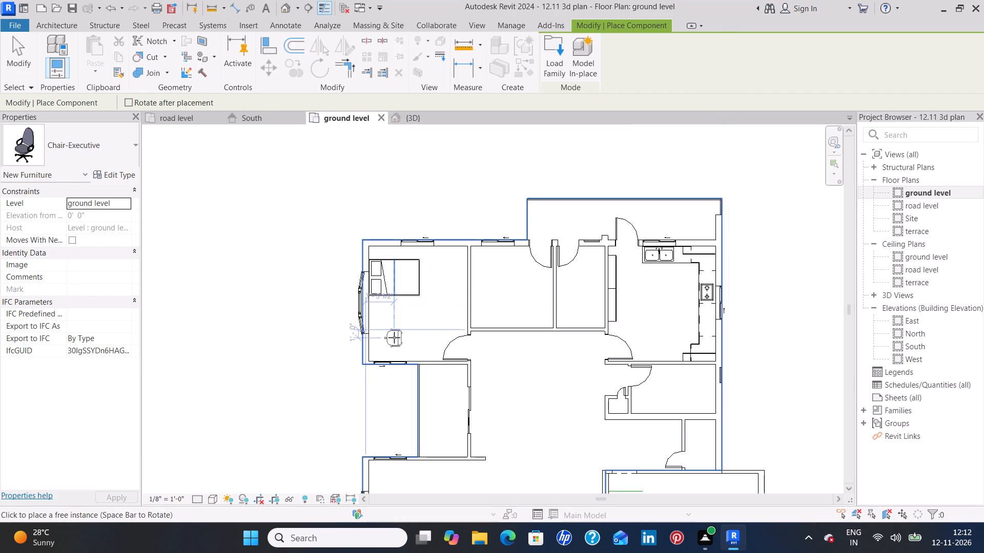
{"action": "key", "text": "space"}
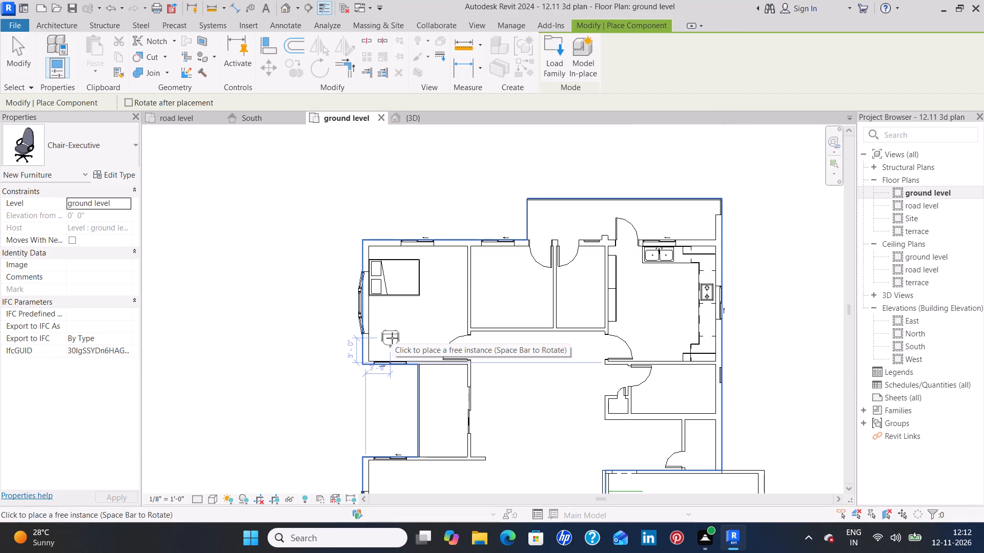
{"action": "left_click", "coordinate": [392, 338]}
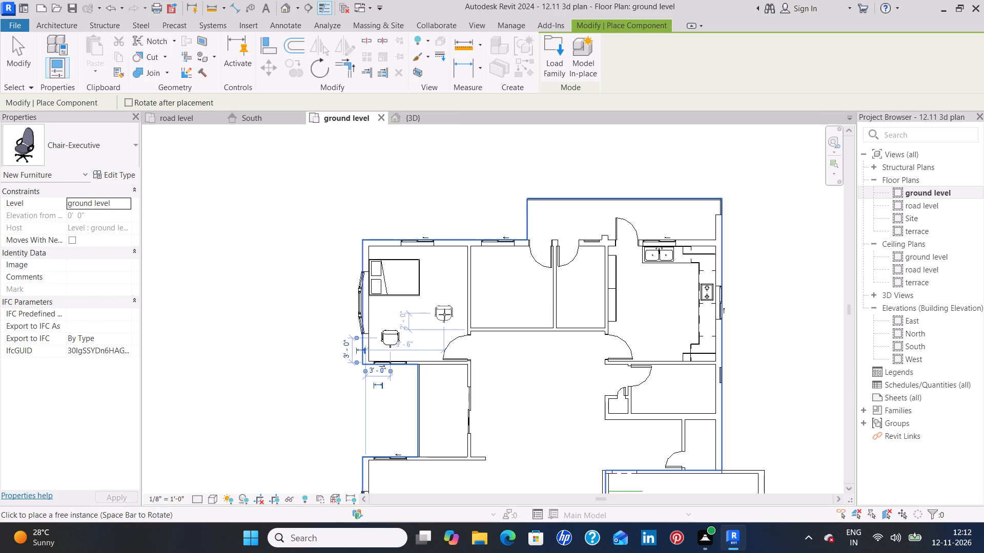
{"action": "key", "text": "Escape"}
{"action": "key", "text": "Escape"}
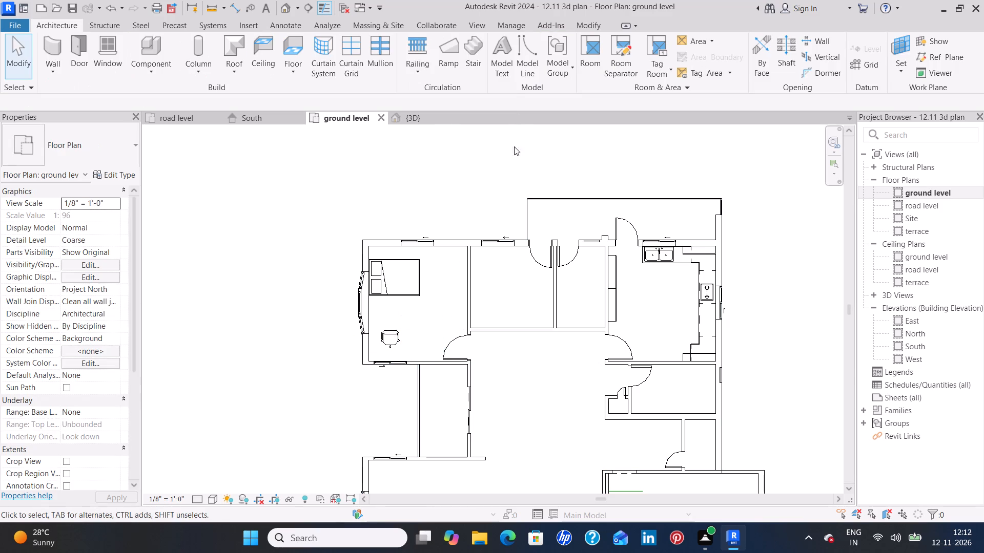
Load the Sofa-Corbu family from the library's Furniture > Seating folder as a component.
{"action": "left_click", "coordinate": [148, 47]}
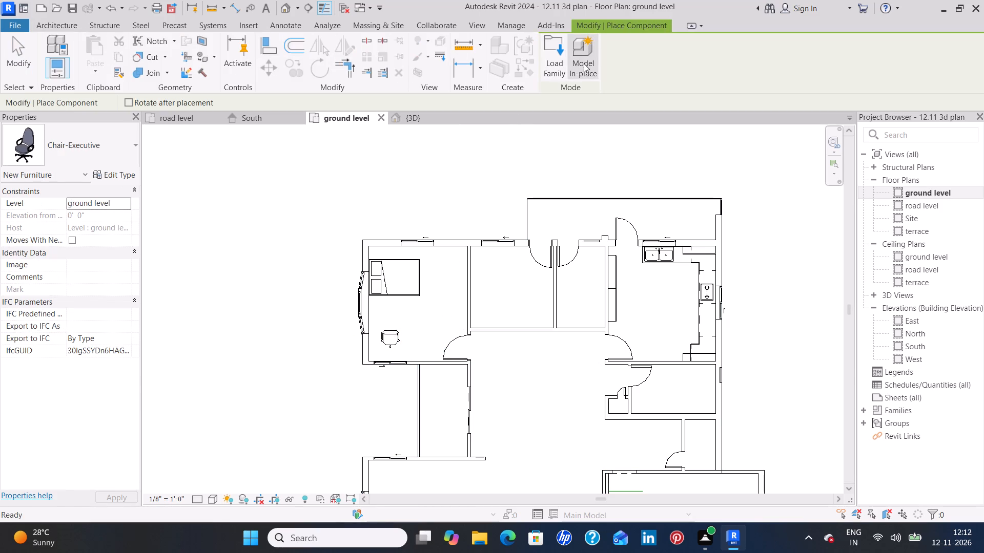
{"action": "left_click", "coordinate": [552, 67]}
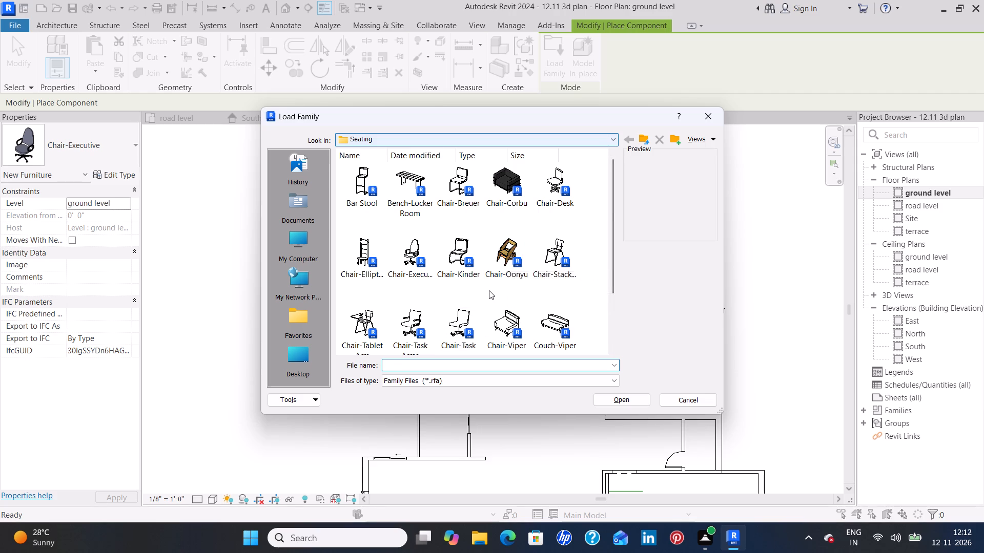
{"action": "scroll", "coordinate": [489, 290], "scroll_direction": "down", "scroll_amount": 1}
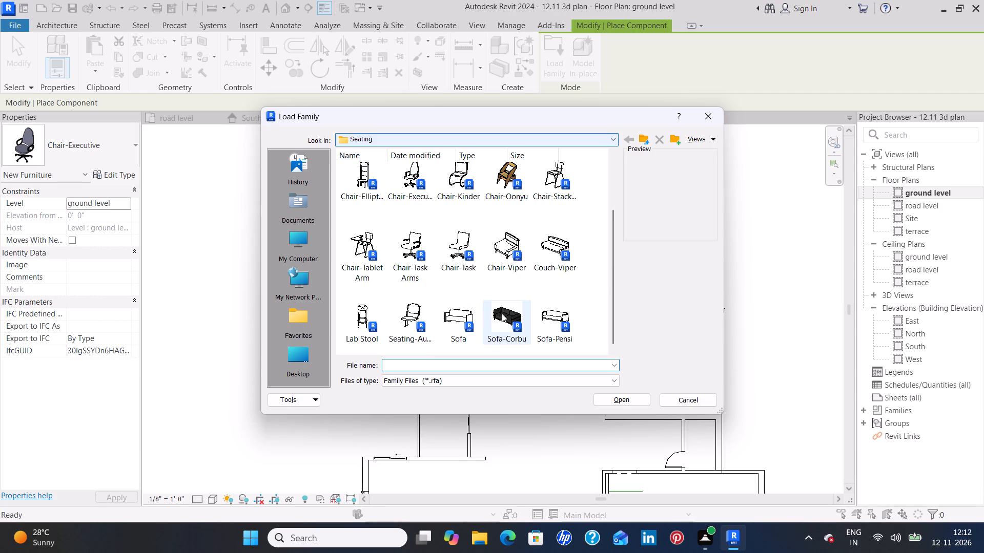
{"action": "left_click", "coordinate": [502, 313]}
{"action": "left_click", "coordinate": [617, 403]}
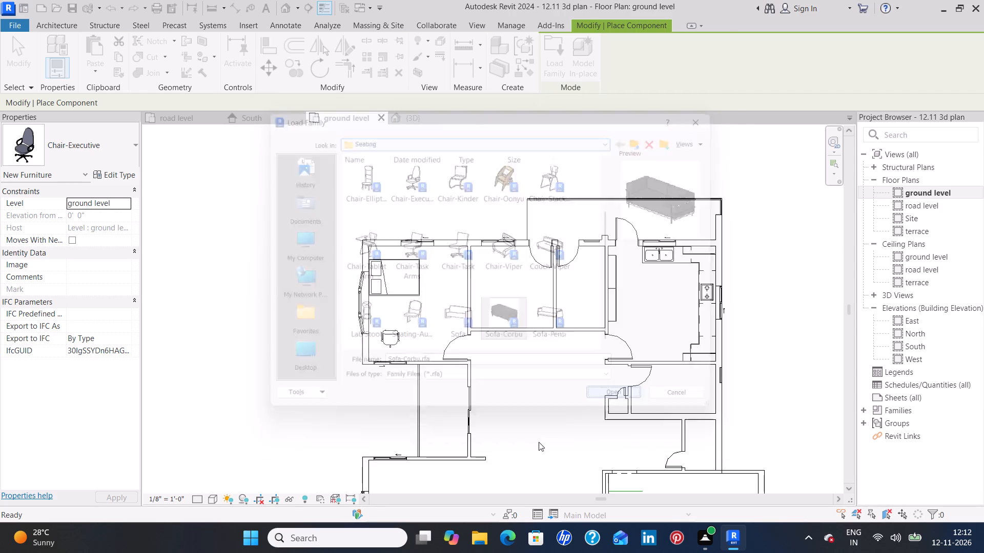
Place a Sofa-Corbu in the south living area, its back along the east wall, north of the entrance door.
{"action": "middle_click_drag", "start_coordinate": [497, 424], "coordinate": [501, 265]}
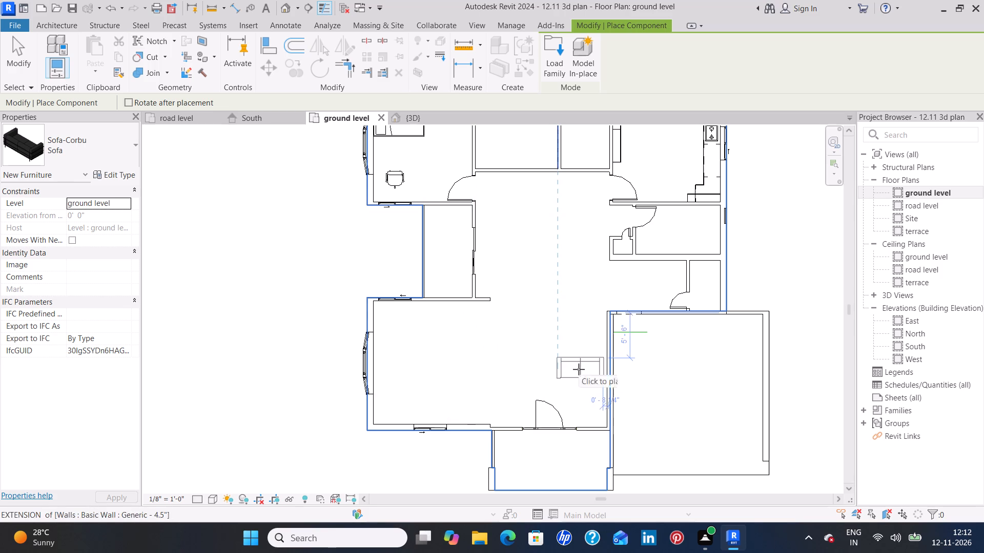
{"action": "key", "text": "space"}
{"action": "key", "text": "space"}
{"action": "key", "text": "space"}
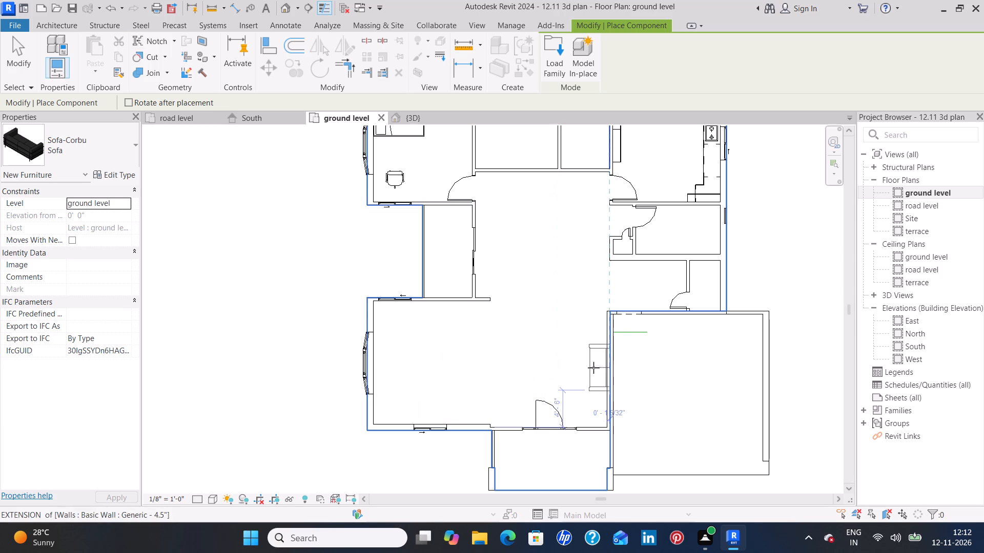
{"action": "scroll", "coordinate": [592, 362], "scroll_direction": "up", "scroll_amount": 7}
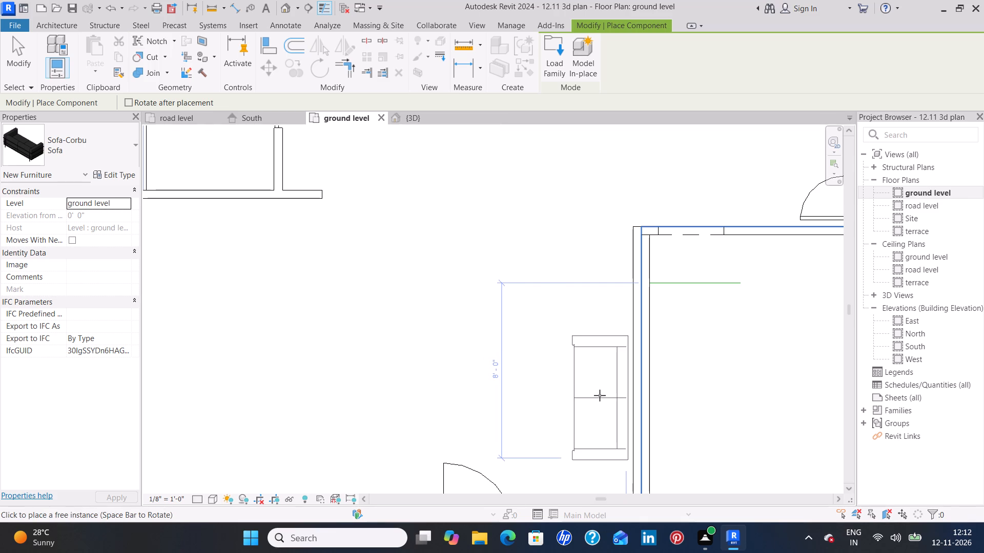
{"action": "left_click", "coordinate": [600, 395]}
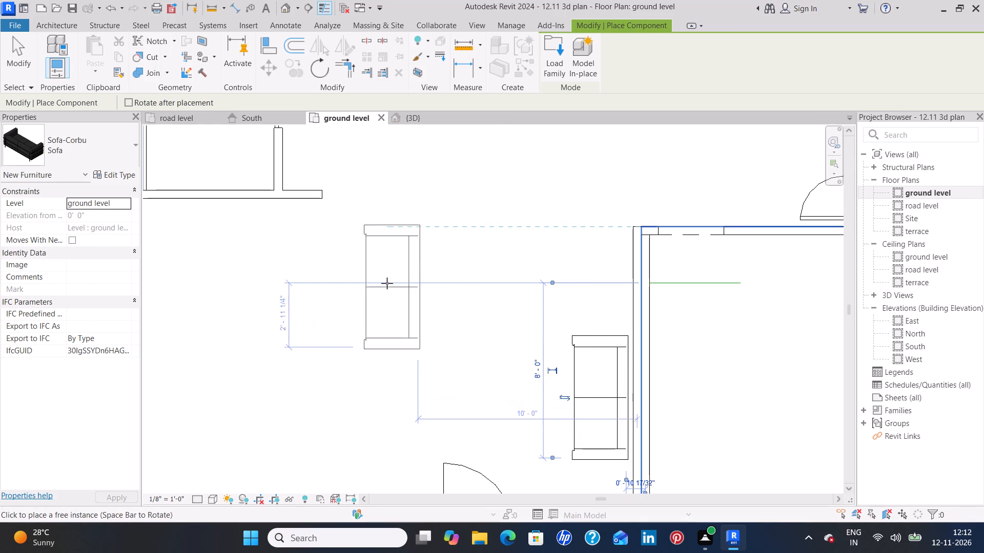
Place a Sofa-Corbu facing east in front of the living area's west bay window, about 0'-11" from the wall.
{"action": "scroll", "coordinate": [388, 284], "scroll_direction": "down", "scroll_amount": 4}
{"action": "scroll", "coordinate": [345, 333], "scroll_direction": "down", "scroll_amount": 3}
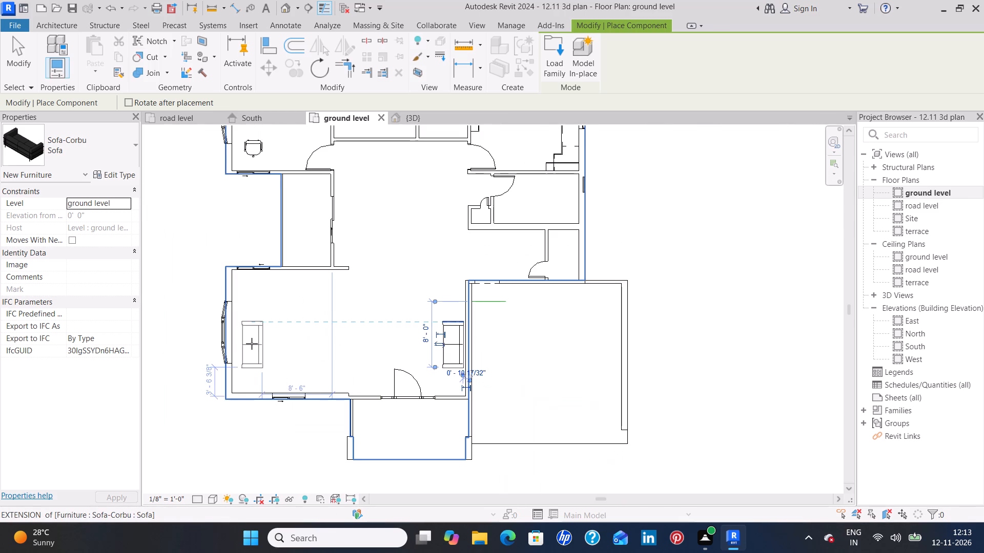
{"action": "middle_click_drag", "start_coordinate": [252, 344], "coordinate": [381, 314]}
{"action": "key", "text": "space"}
{"action": "key", "text": "space"}
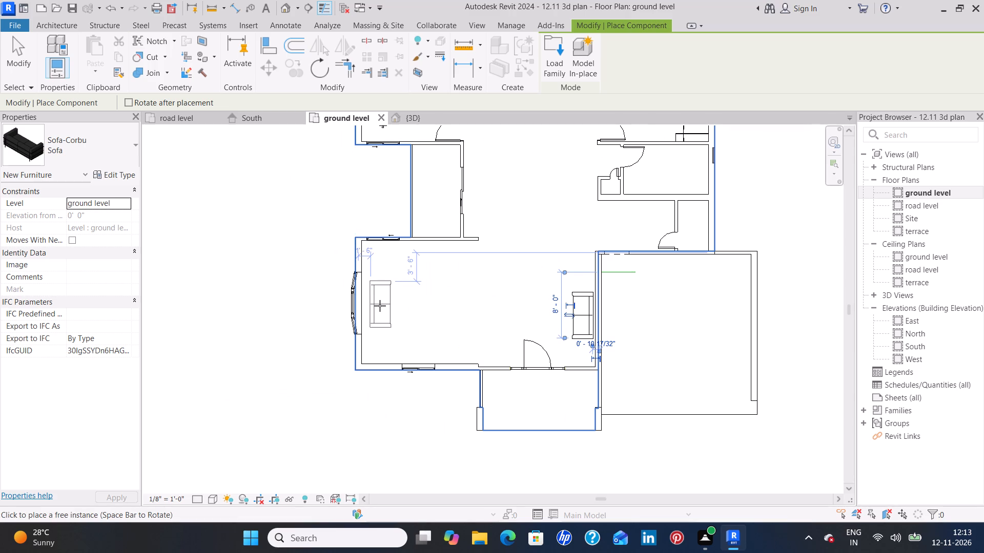
{"action": "key", "text": "Escape"}
{"action": "scroll", "coordinate": [378, 311], "scroll_direction": "up", "scroll_amount": 3}
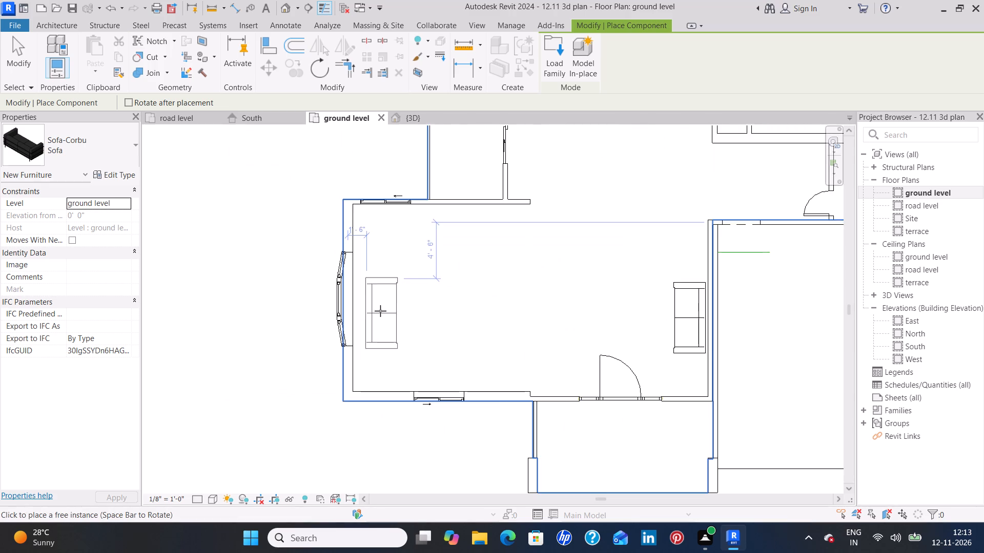
{"action": "scroll", "coordinate": [380, 311], "scroll_direction": "up", "scroll_amount": 2}
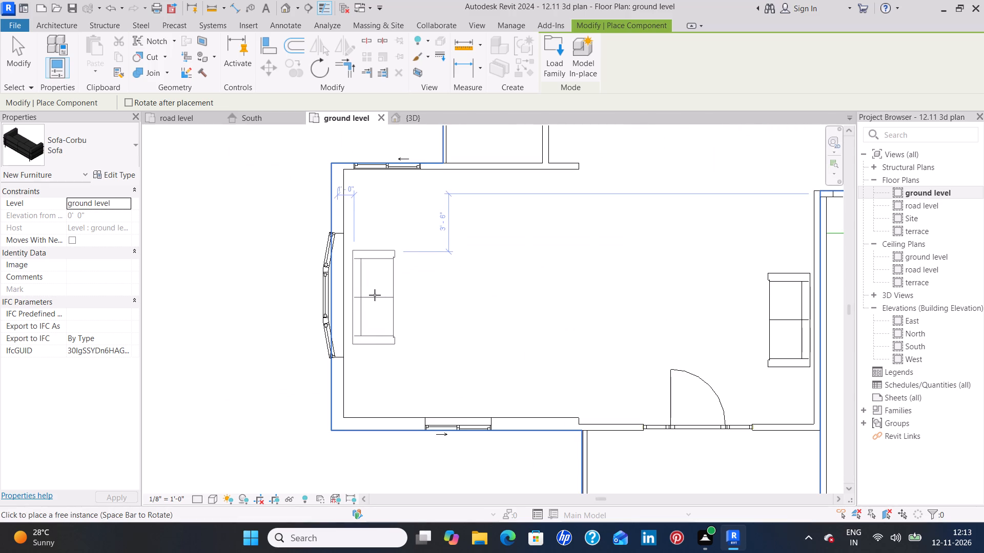
{"action": "scroll", "coordinate": [368, 295], "scroll_direction": "up", "scroll_amount": 3}
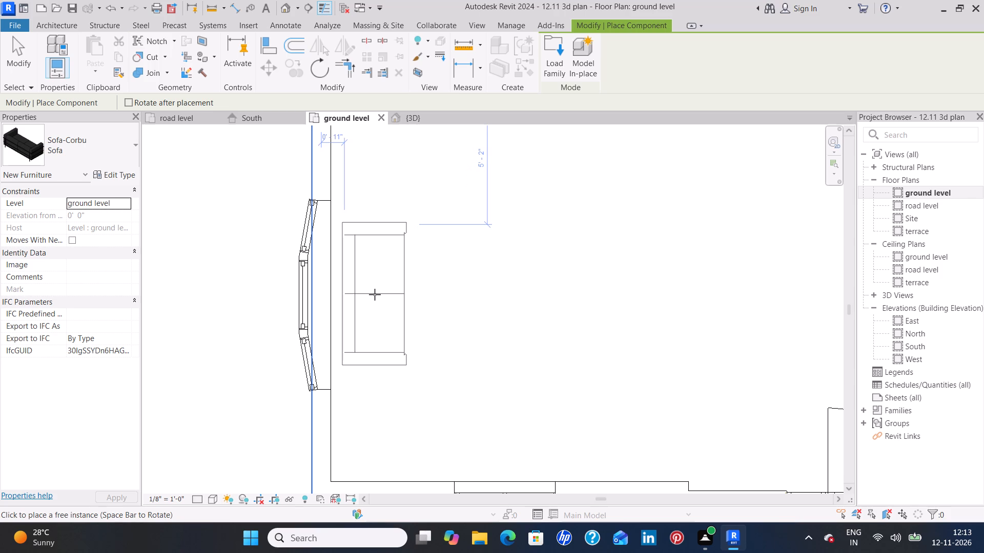
{"action": "left_click", "coordinate": [375, 294]}
{"action": "key", "text": "Escape"}
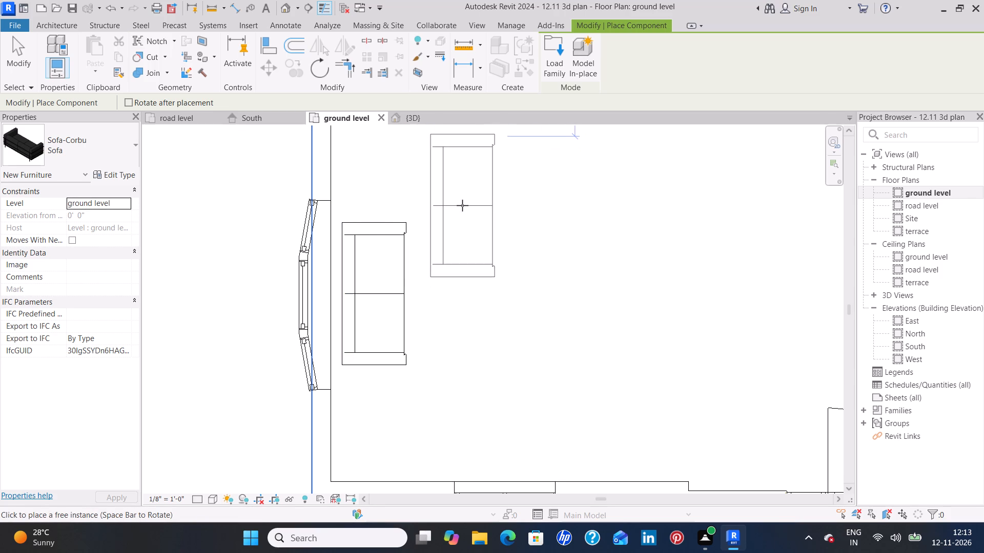
Place a second living-area Sofa-Corbu northeast of the bay-window sofa, facing south, about 2'-1" from the north wall.
{"action": "key", "text": "space"}
{"action": "key", "text": "space"}
{"action": "key", "text": "space"}
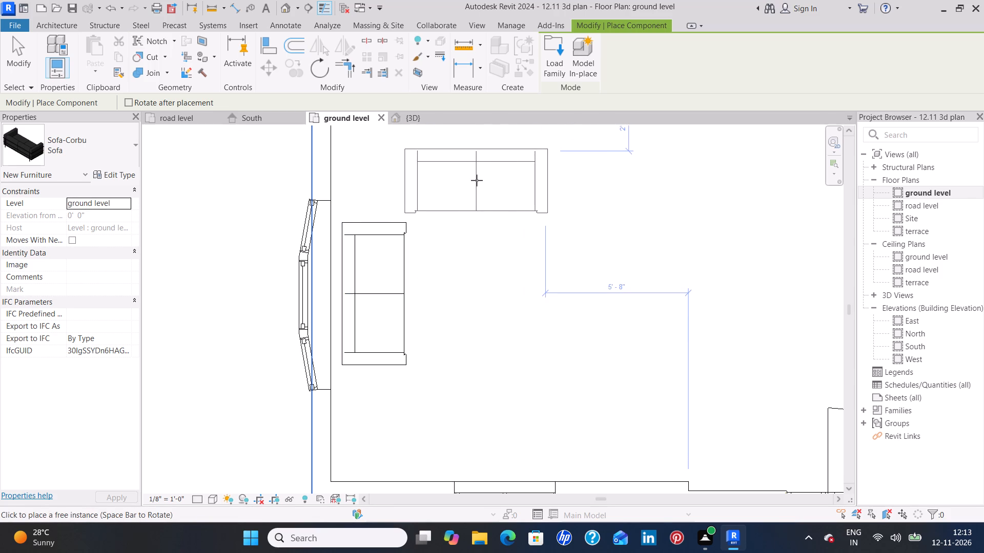
{"action": "middle_click_drag", "start_coordinate": [477, 180], "coordinate": [474, 245]}
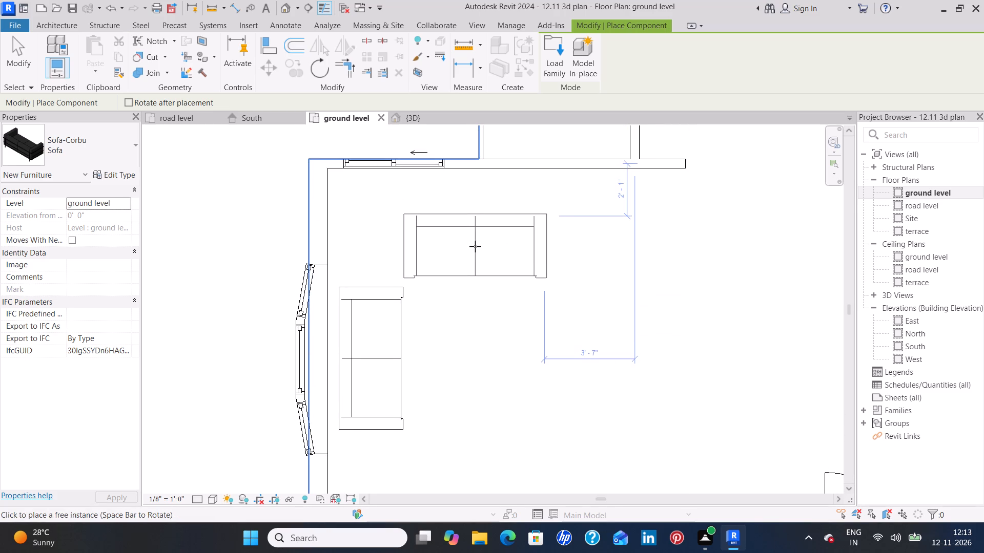
{"action": "left_click", "coordinate": [475, 246]}
Place a Sofa-Corbu facing north, aligned opposite the north sofa and about 2'-5" from the living area's south wall.
{"action": "middle_click_drag", "start_coordinate": [511, 388], "coordinate": [503, 353]}
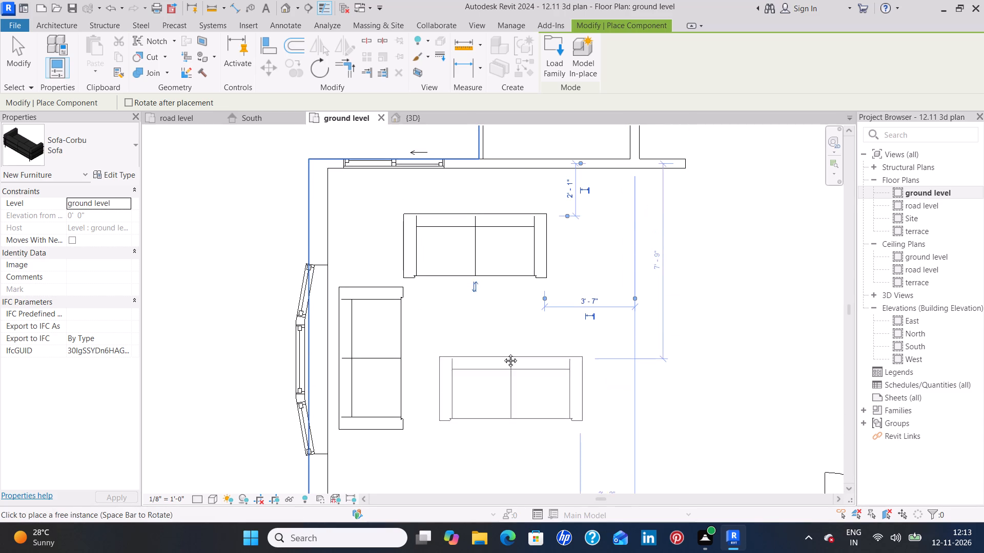
{"action": "middle_click_drag", "start_coordinate": [503, 353], "coordinate": [492, 256]}
{"action": "key", "text": "space"}
{"action": "key", "text": "space"}
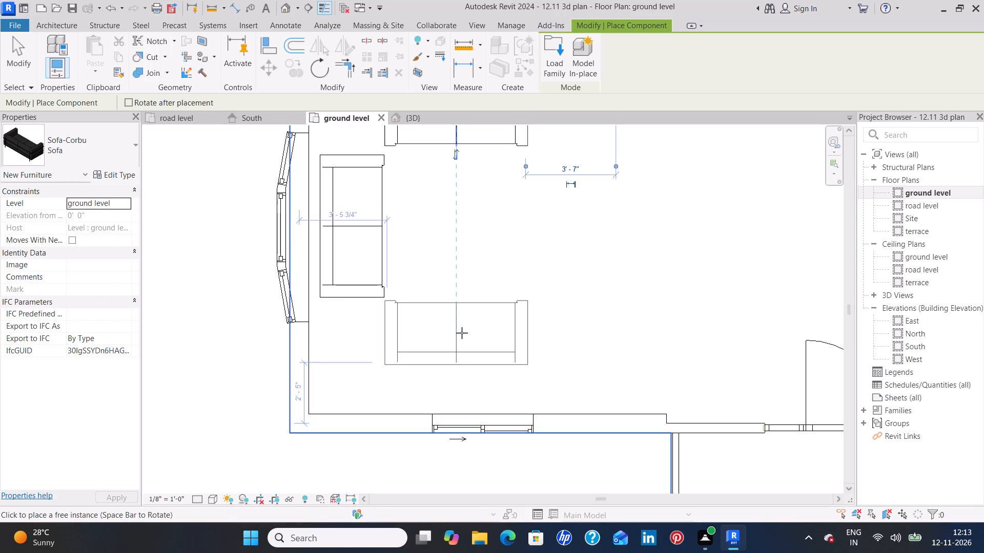
{"action": "left_click", "coordinate": [462, 333]}
{"action": "key", "text": "Escape"}
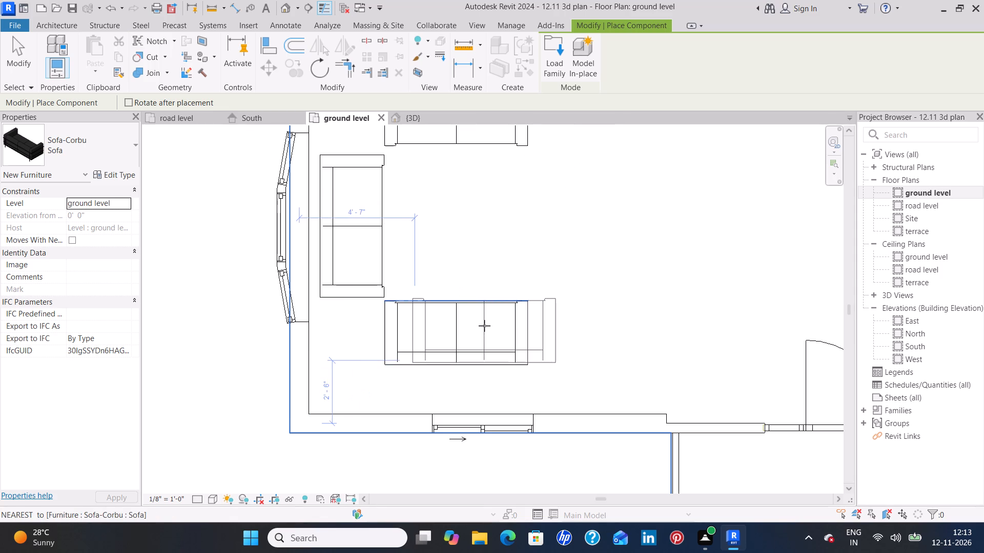
{"action": "key", "text": "Escape"}
Load the Chair-Corbu family from the library's Seating folder as a component.
{"action": "scroll", "coordinate": [496, 282], "scroll_direction": "down", "scroll_amount": 5}
{"action": "middle_click_drag", "start_coordinate": [611, 245], "coordinate": [596, 266]}
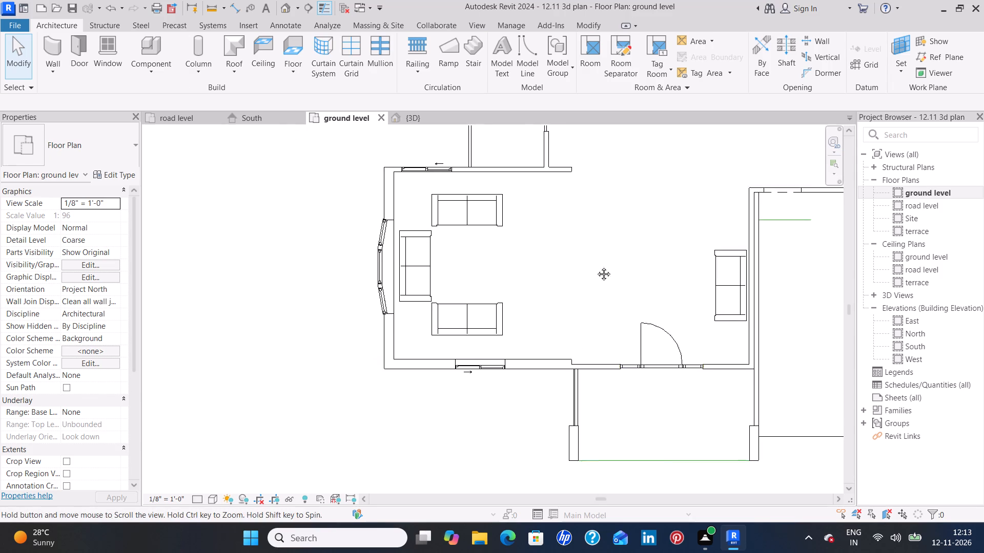
{"action": "middle_click_drag", "start_coordinate": [596, 266], "coordinate": [561, 307]}
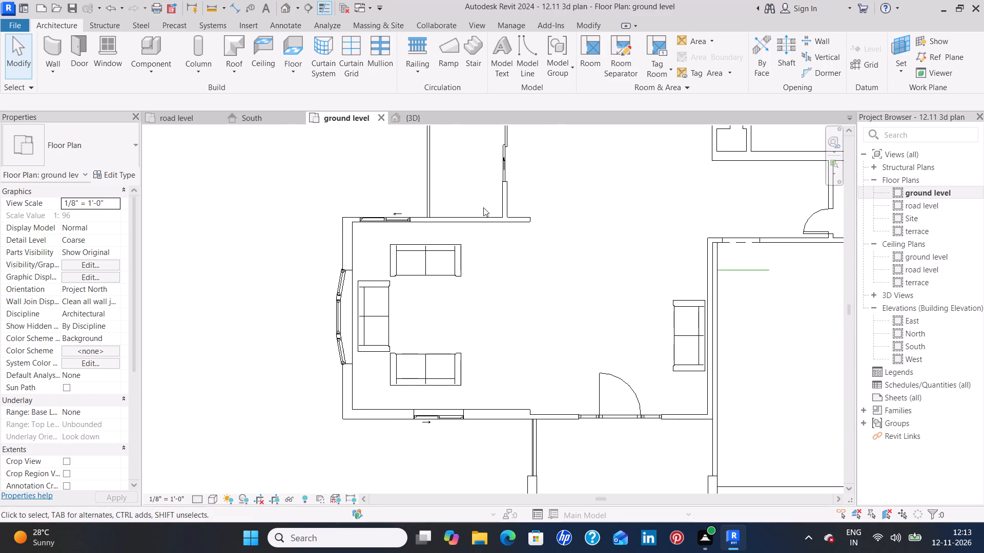
{"action": "middle_click_drag", "start_coordinate": [475, 190], "coordinate": [463, 270]}
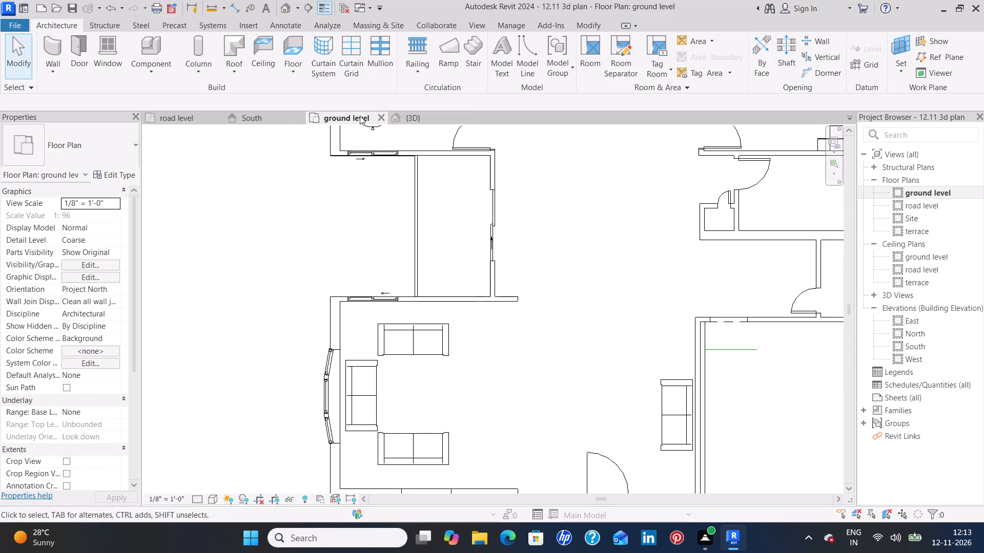
{"action": "left_click", "coordinate": [149, 41]}
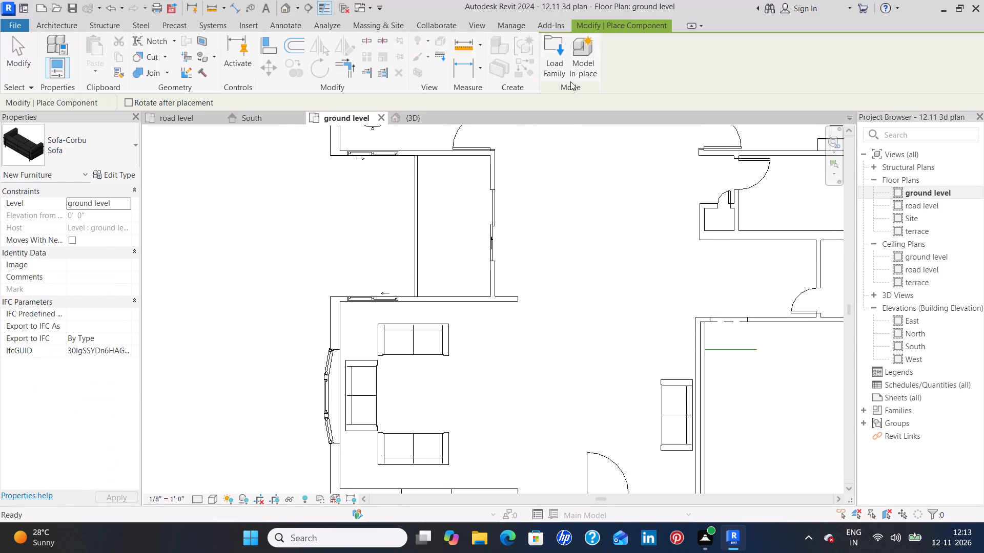
{"action": "left_click", "coordinate": [555, 70]}
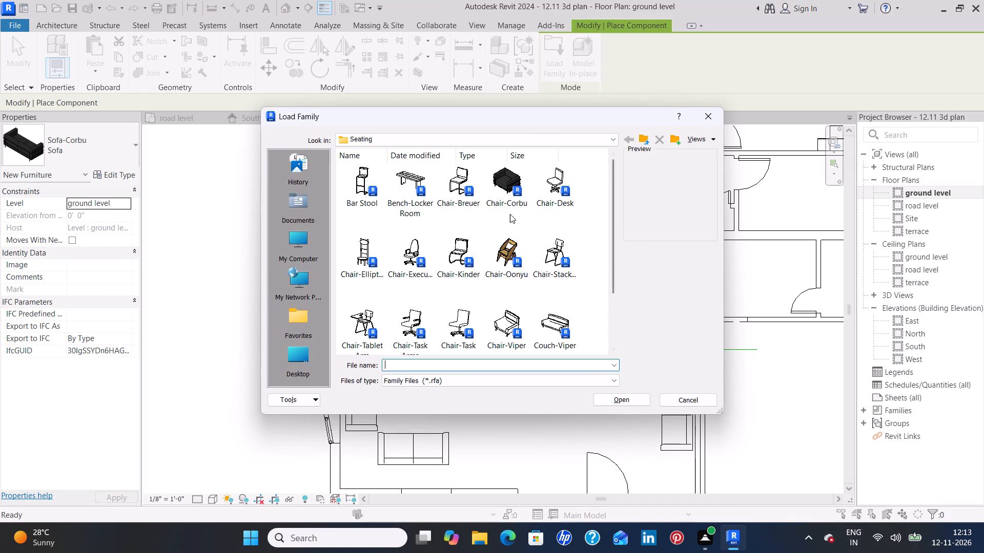
{"action": "left_click", "coordinate": [511, 177]}
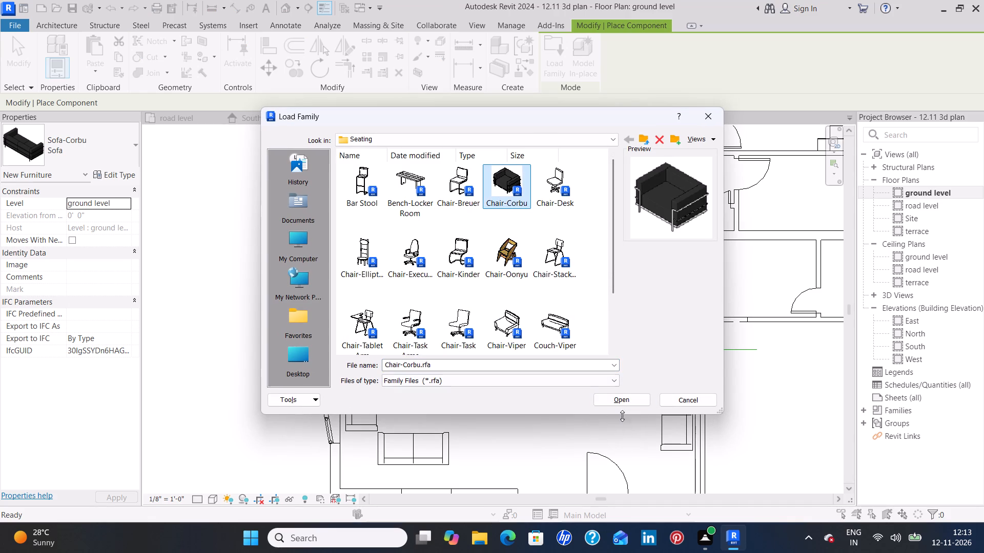
{"action": "left_click", "coordinate": [620, 401]}
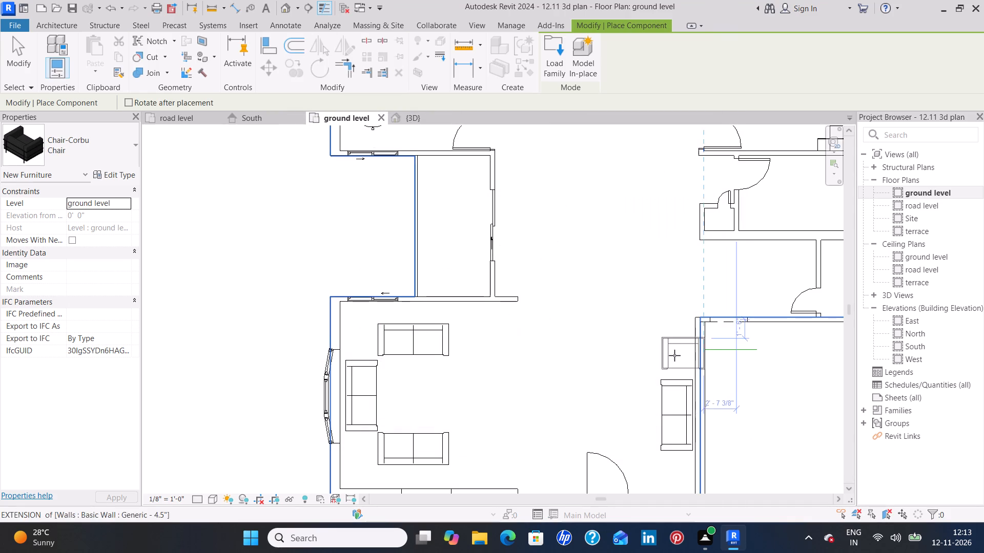
Place a Chair-Corbu facing west directly north of the east-wall sofa, aligned with it and about 0'-6" from the wall.
{"action": "key", "text": "space"}
{"action": "key", "text": "space"}
{"action": "key", "text": "space"}
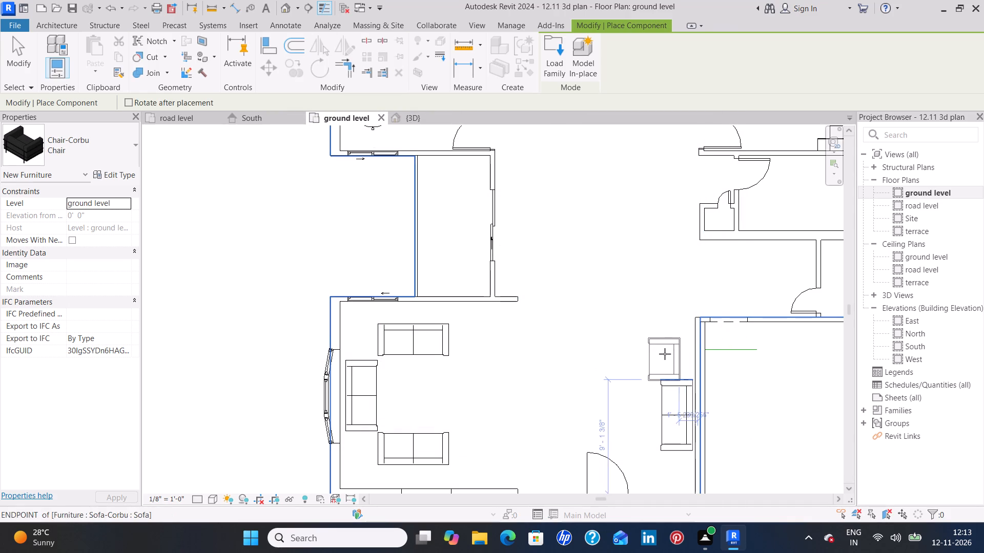
{"action": "scroll", "coordinate": [669, 354], "scroll_direction": "up", "scroll_amount": 10}
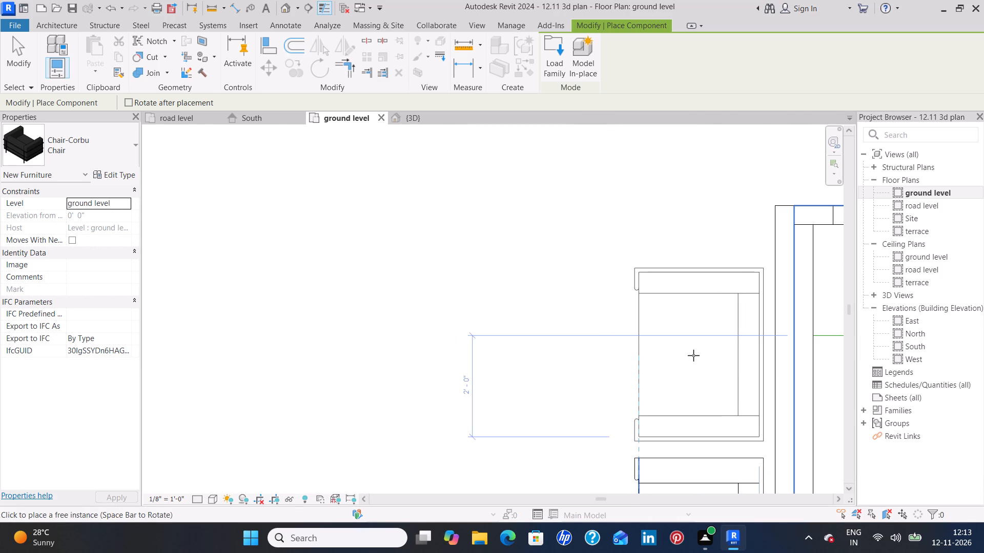
{"action": "left_click", "coordinate": [693, 355]}
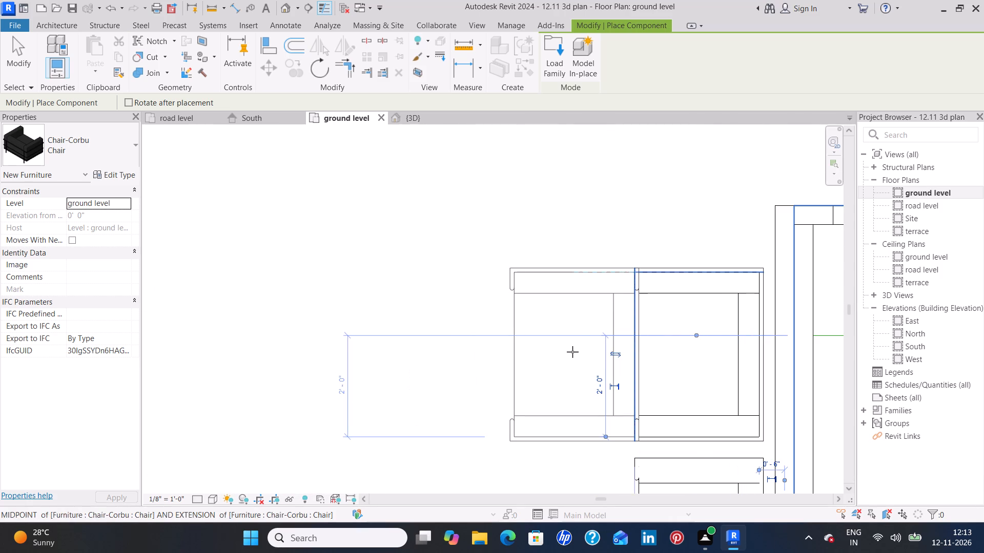
Load the Desk-Executive family from the library's Furniture > Tables folder as a component.
{"action": "left_click", "coordinate": [551, 69]}
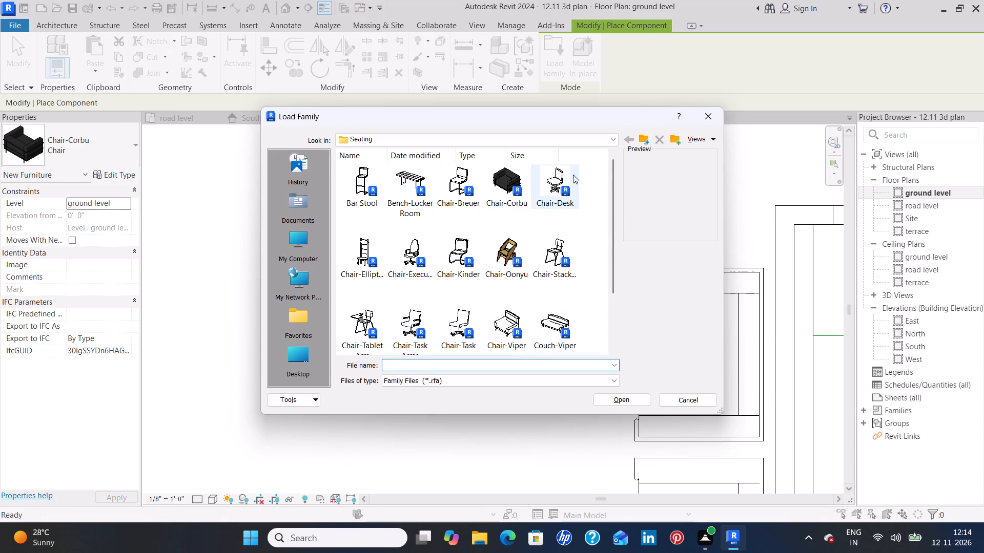
{"action": "scroll", "coordinate": [547, 259], "scroll_direction": "down", "scroll_amount": 3}
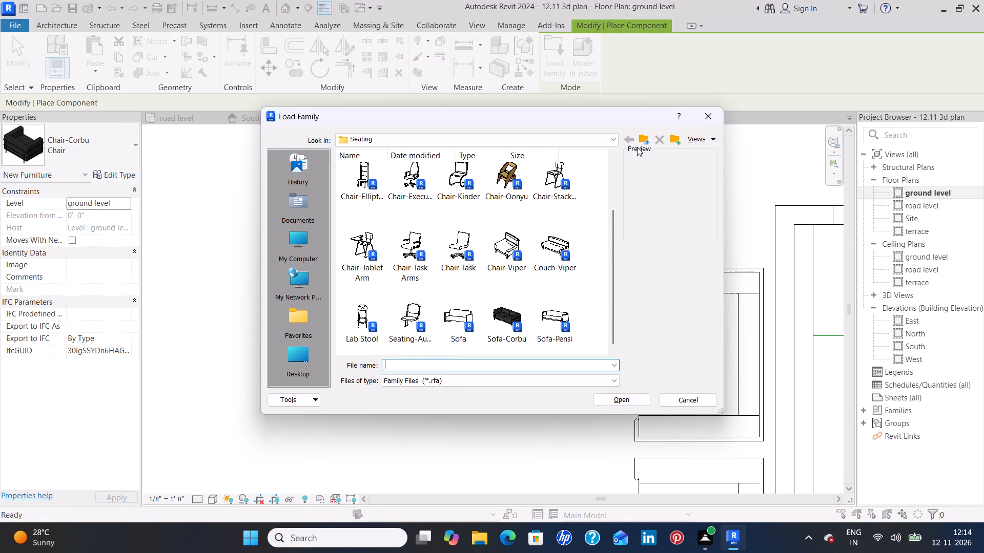
{"action": "left_click", "coordinate": [641, 137]}
{"action": "double_click", "coordinate": [509, 193]}
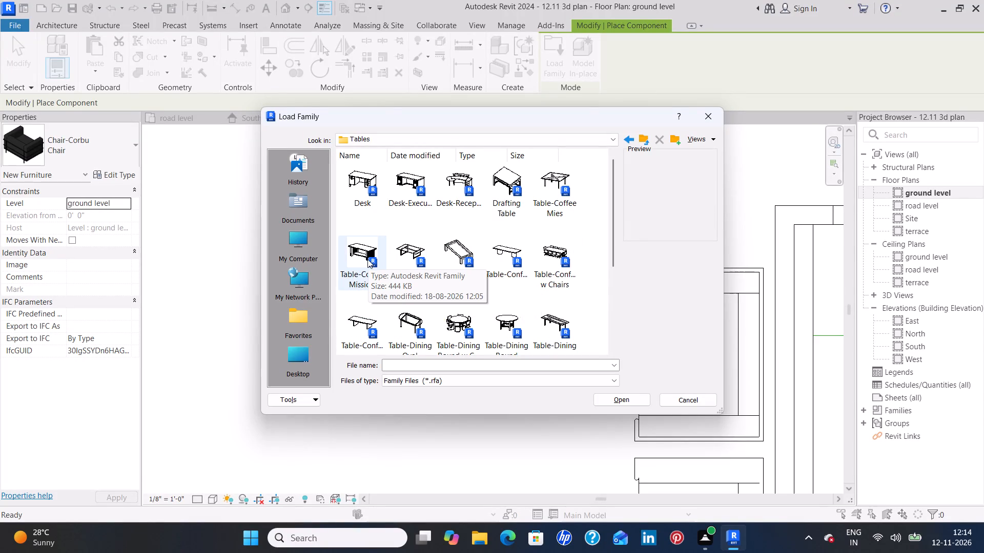
{"action": "scroll", "coordinate": [469, 254], "scroll_direction": "down", "scroll_amount": 2}
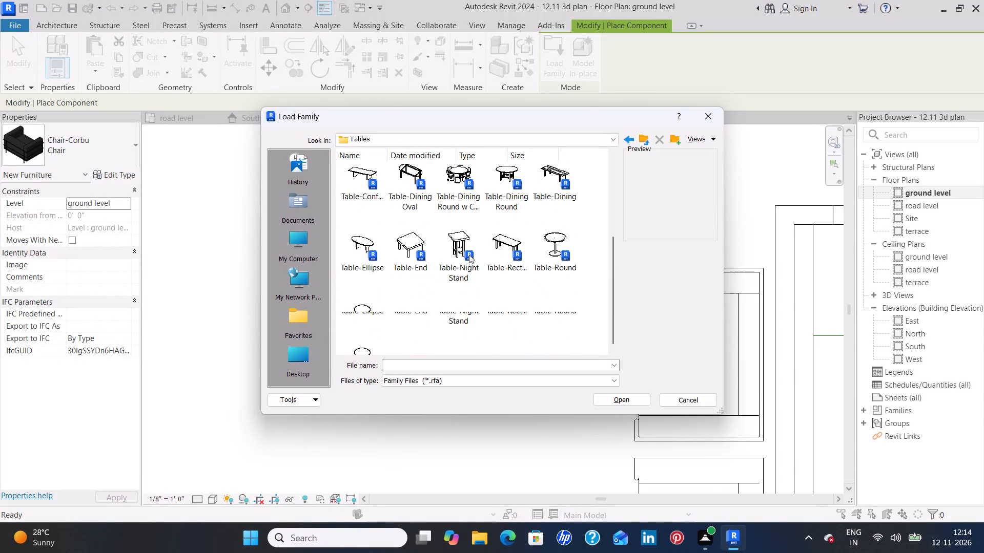
{"action": "scroll", "coordinate": [469, 254], "scroll_direction": "up", "scroll_amount": 1}
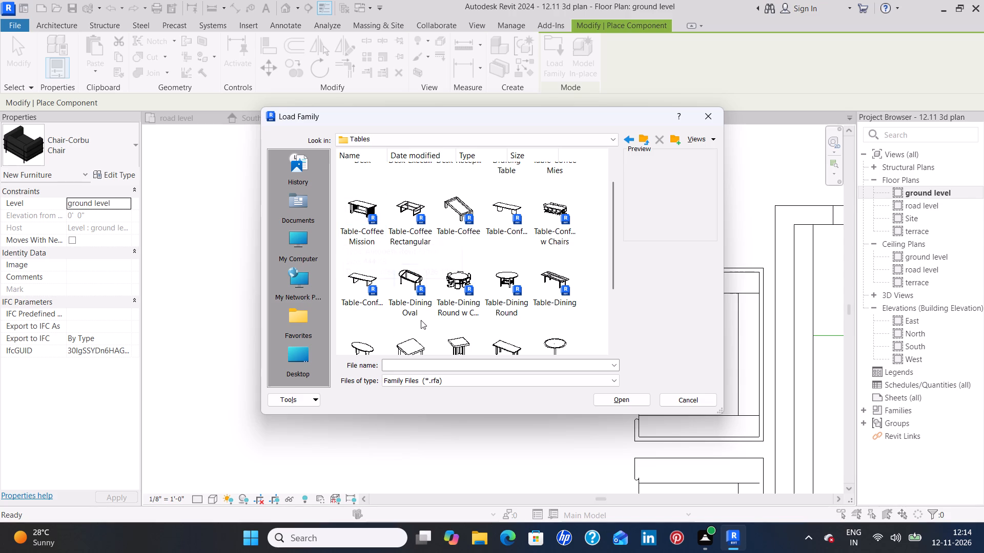
{"action": "scroll", "coordinate": [437, 305], "scroll_direction": "up", "scroll_amount": 1}
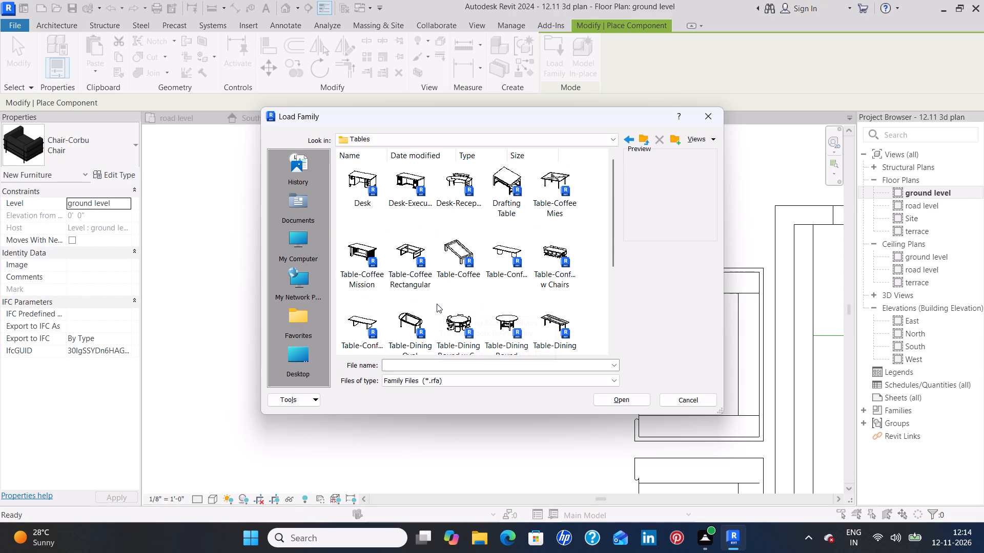
{"action": "left_click", "coordinate": [408, 182]}
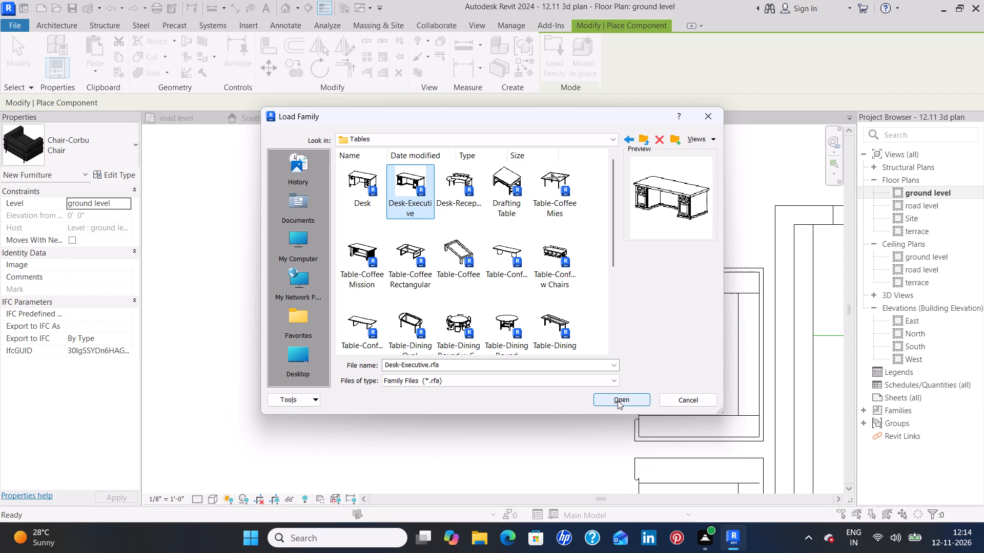
{"action": "left_click", "coordinate": [618, 400]}
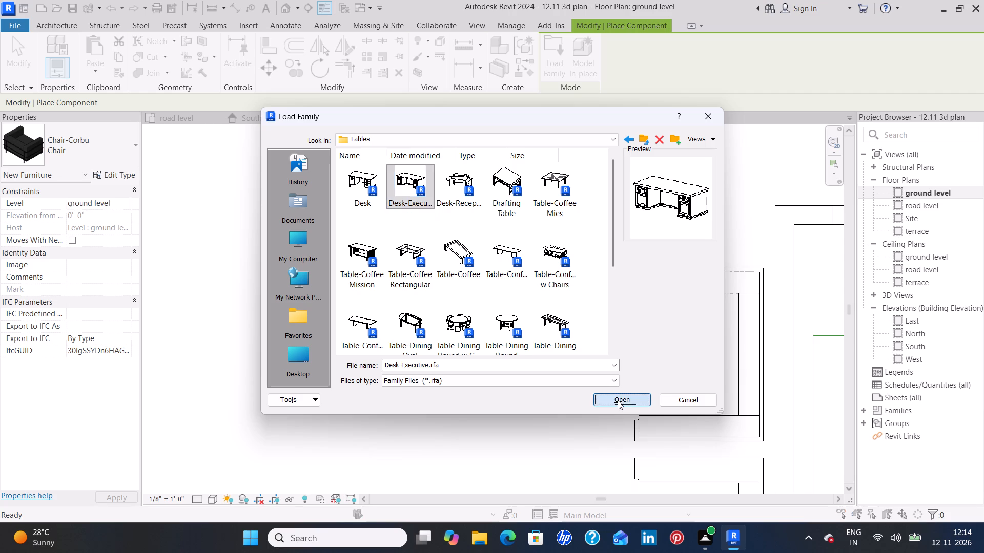
Place a Desk-Executive against the bedroom's south wall in its southwest corner, at the existing office chair.
{"action": "scroll", "coordinate": [404, 315], "scroll_direction": "down", "scroll_amount": 5}
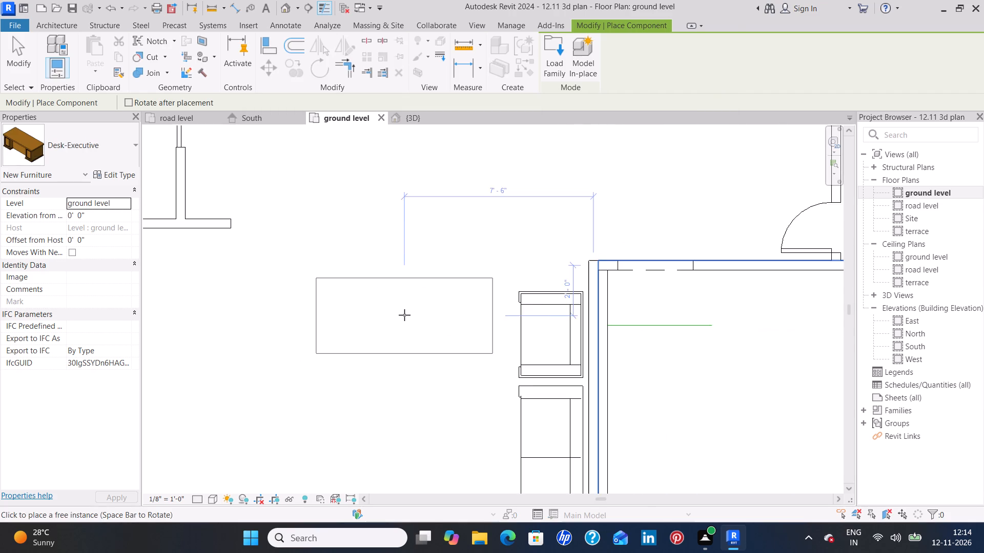
{"action": "scroll", "coordinate": [404, 315], "scroll_direction": "down", "scroll_amount": 9}
{"action": "middle_click_drag", "start_coordinate": [380, 287], "coordinate": [488, 360]}
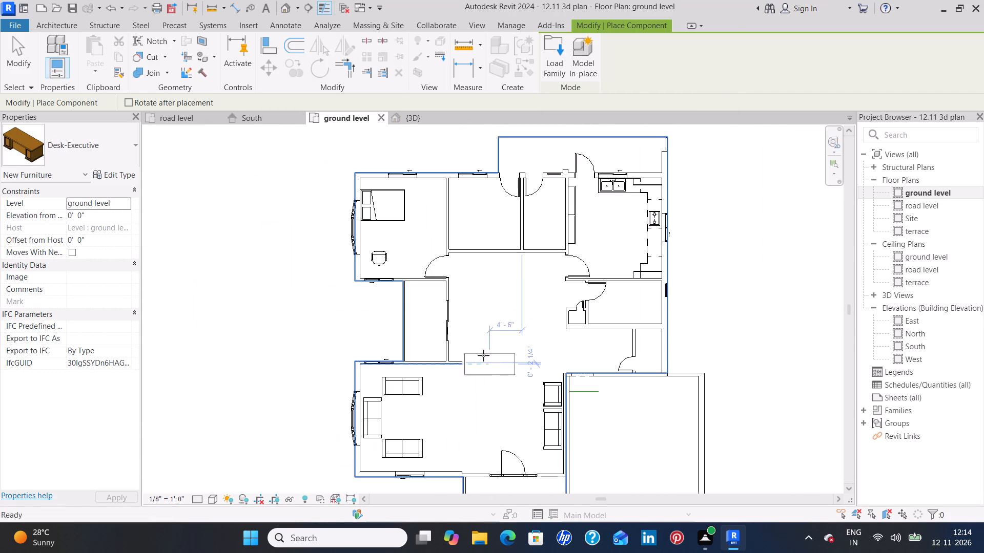
{"action": "scroll", "coordinate": [387, 273], "scroll_direction": "up", "scroll_amount": 6}
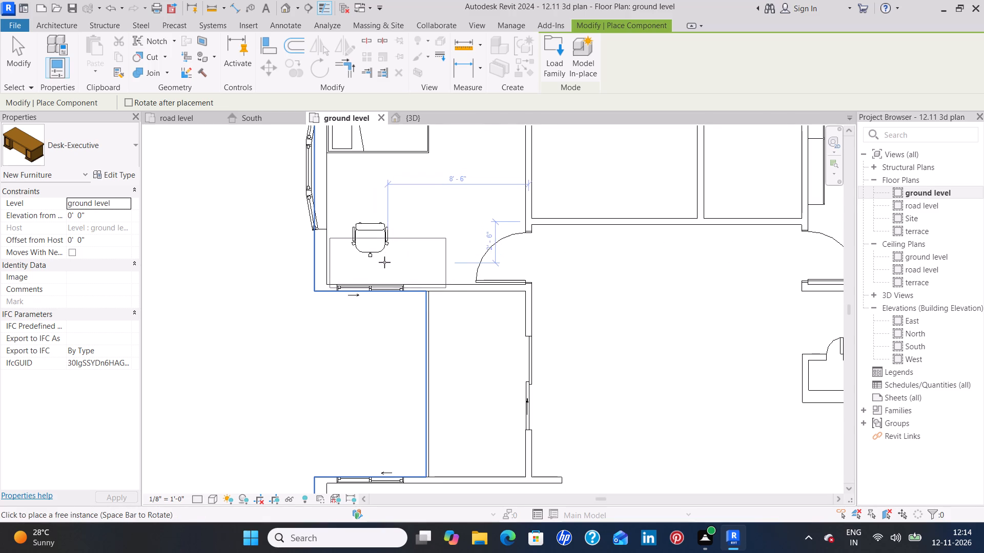
{"action": "scroll", "coordinate": [384, 262], "scroll_direction": "up", "scroll_amount": 8}
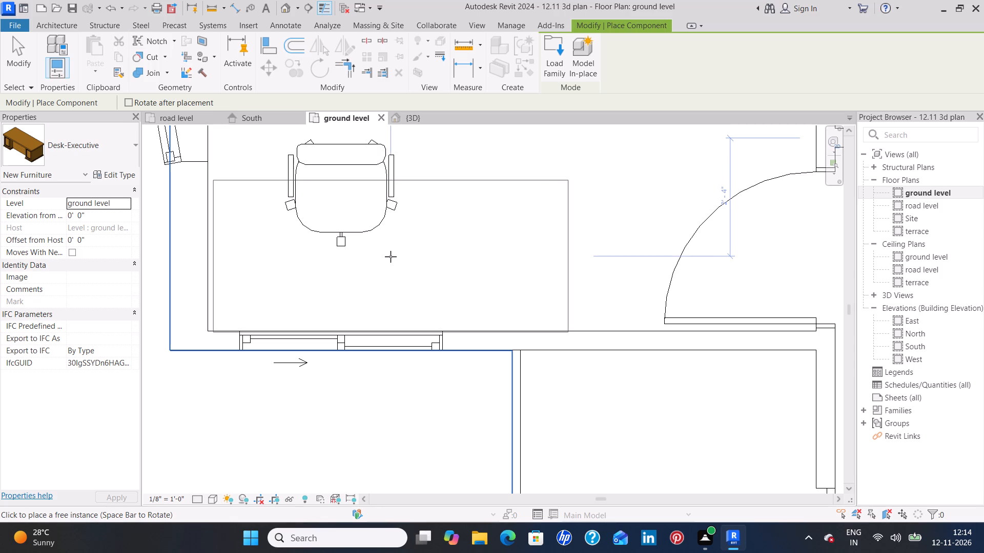
{"action": "scroll", "coordinate": [390, 257], "scroll_direction": "up", "scroll_amount": 4}
{"action": "middle_click_drag", "start_coordinate": [420, 259], "coordinate": [541, 260]}
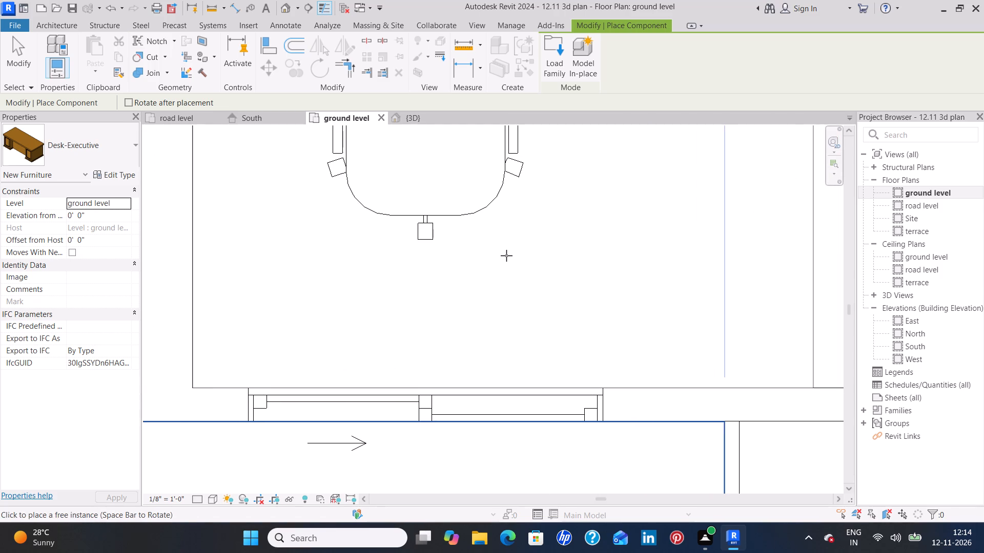
{"action": "left_click", "coordinate": [502, 256]}
Place a Desk-Executive turned north-south in the living area, centred on the west sofa's axis and about 13'-0 3/4" from the west wall.
{"action": "scroll", "coordinate": [506, 263], "scroll_direction": "down", "scroll_amount": 8}
{"action": "middle_click_drag", "start_coordinate": [496, 390], "coordinate": [492, 316]}
{"action": "scroll", "coordinate": [492, 310], "scroll_direction": "down", "scroll_amount": 5}
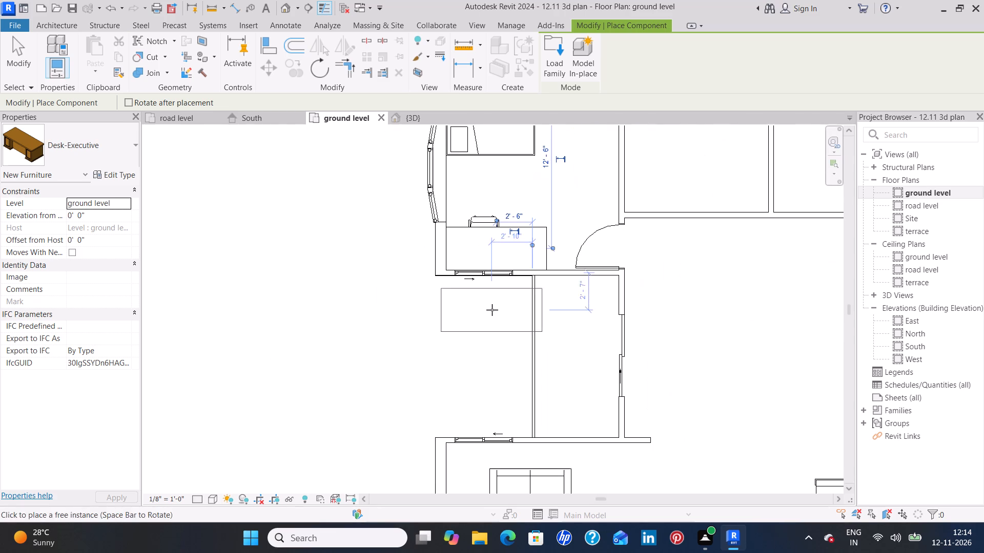
{"action": "middle_click_drag", "start_coordinate": [502, 379], "coordinate": [471, 260]}
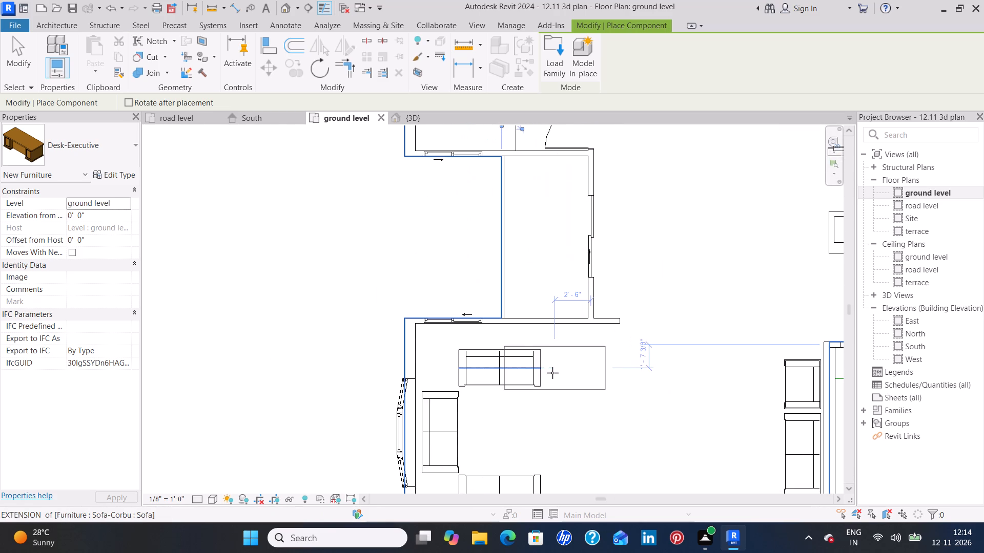
{"action": "key", "text": "space"}
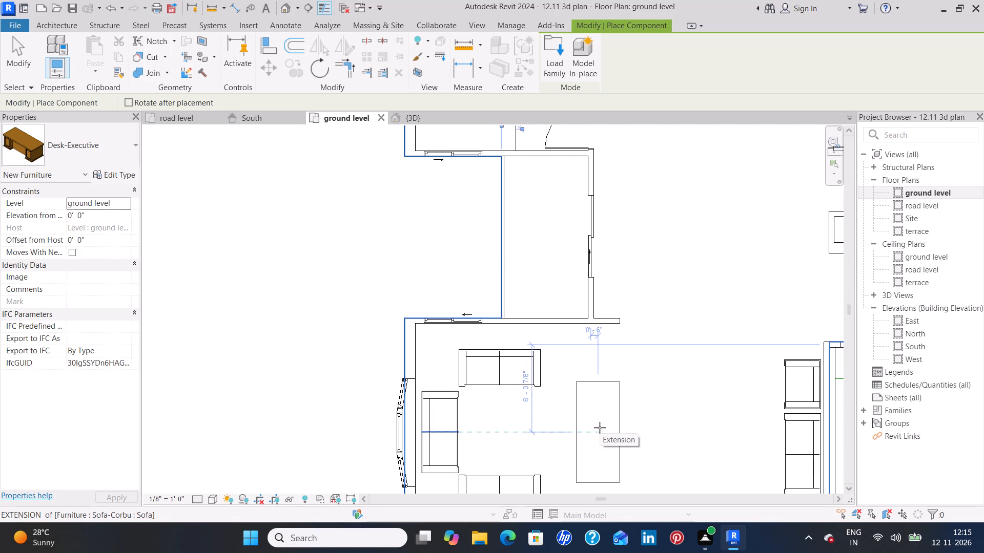
{"action": "left_click", "coordinate": [600, 428]}
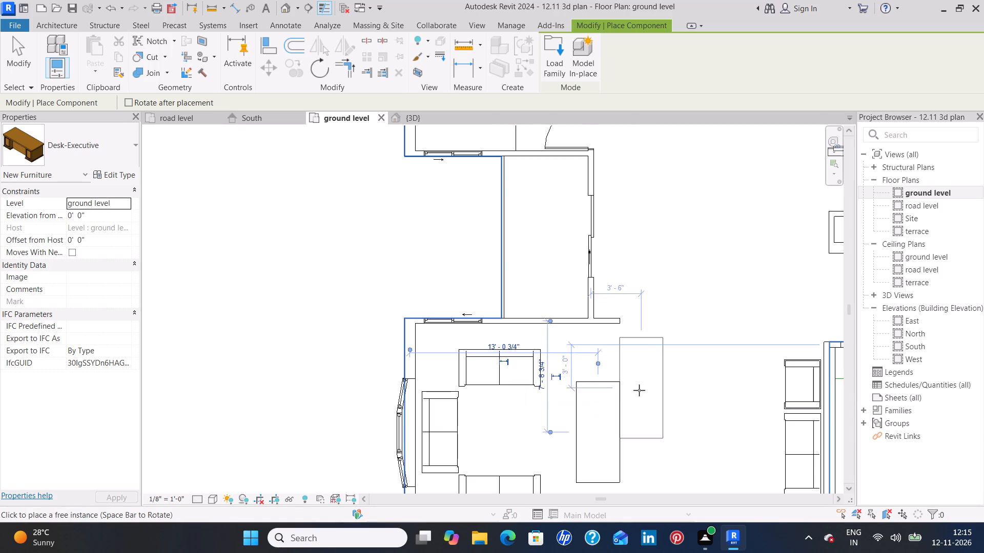
{"action": "key", "text": "Escape"}
{"action": "key", "text": "Escape"}
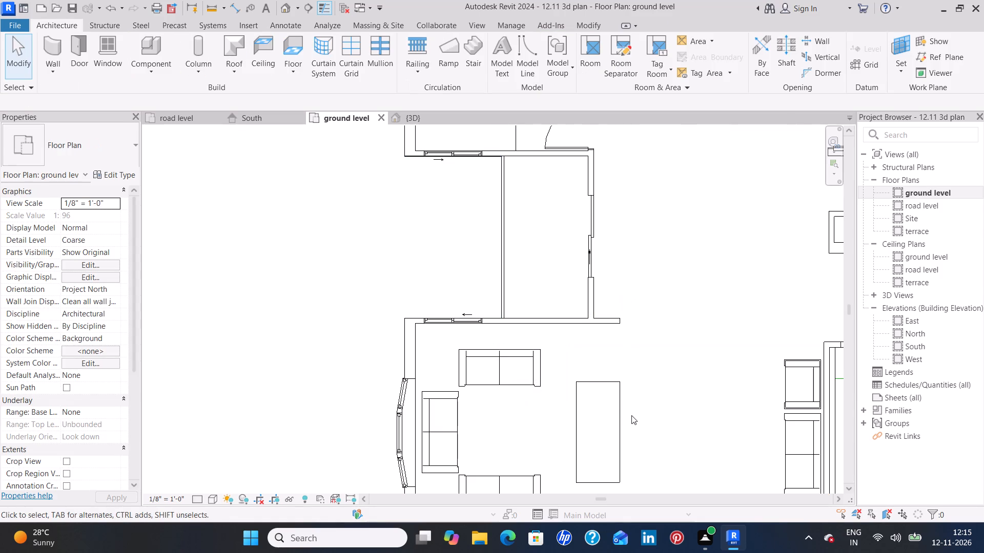
Load the Table-Rectangular family from the library's Tables folder as a component.
{"action": "scroll", "coordinate": [632, 413], "scroll_direction": "down", "scroll_amount": 4}
{"action": "middle_click_drag", "start_coordinate": [637, 413], "coordinate": [623, 345]}
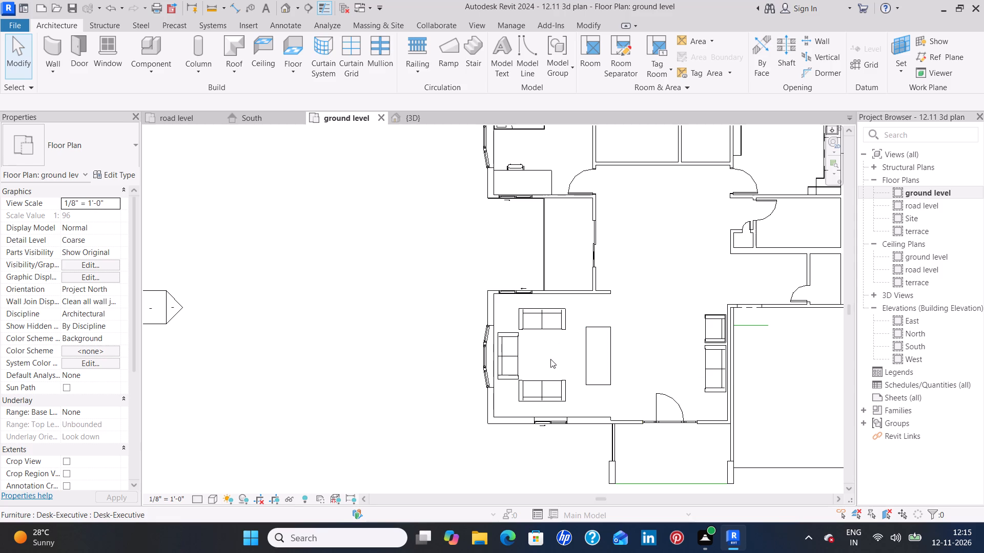
{"action": "left_click", "coordinate": [156, 44]}
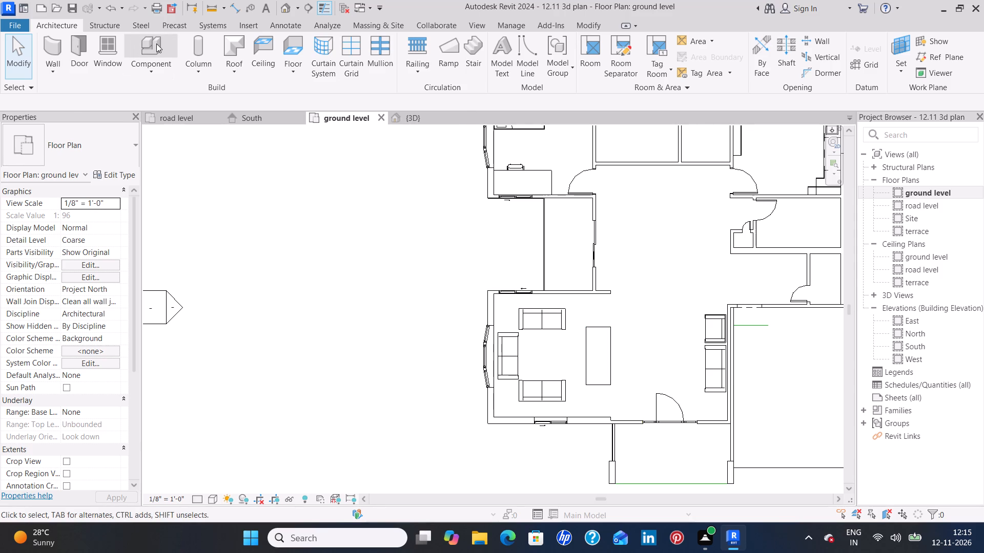
{"action": "left_click", "coordinate": [557, 61]}
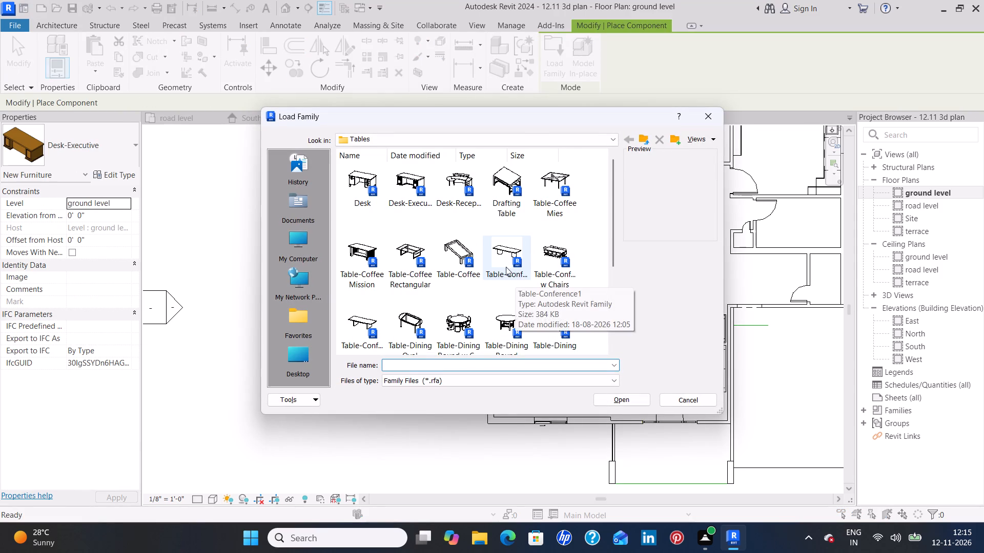
{"action": "scroll", "coordinate": [490, 290], "scroll_direction": "down", "scroll_amount": 1}
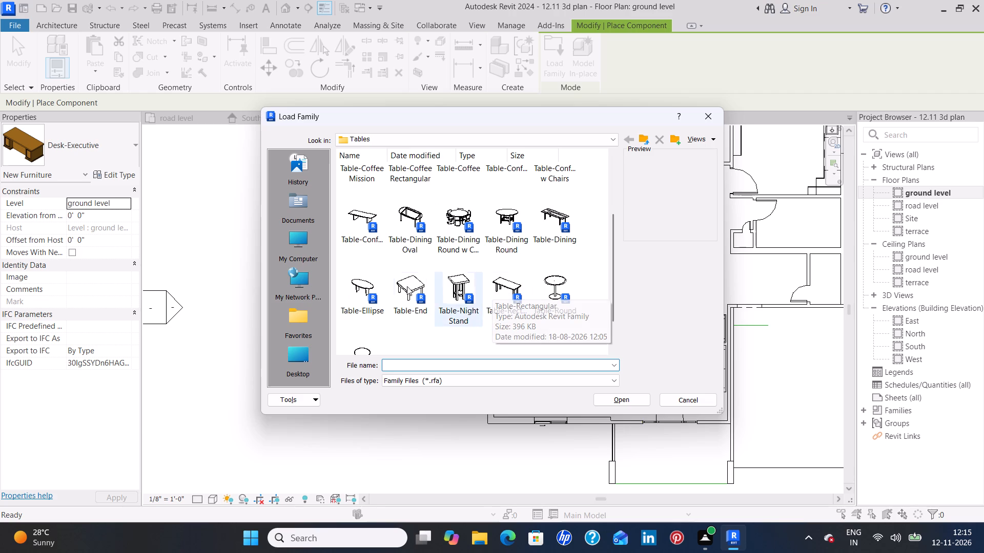
{"action": "left_click", "coordinate": [508, 283]}
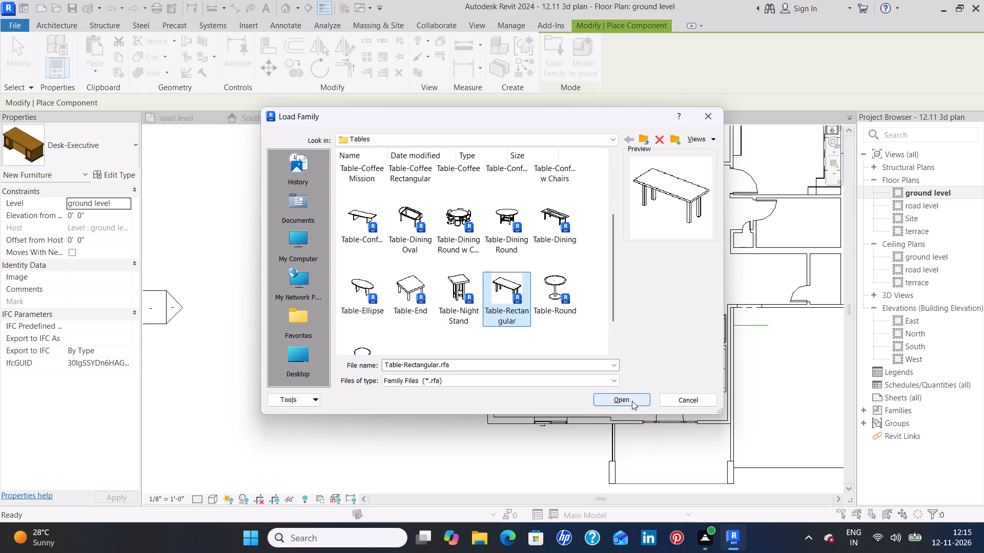
{"action": "double_click", "coordinate": [632, 401]}
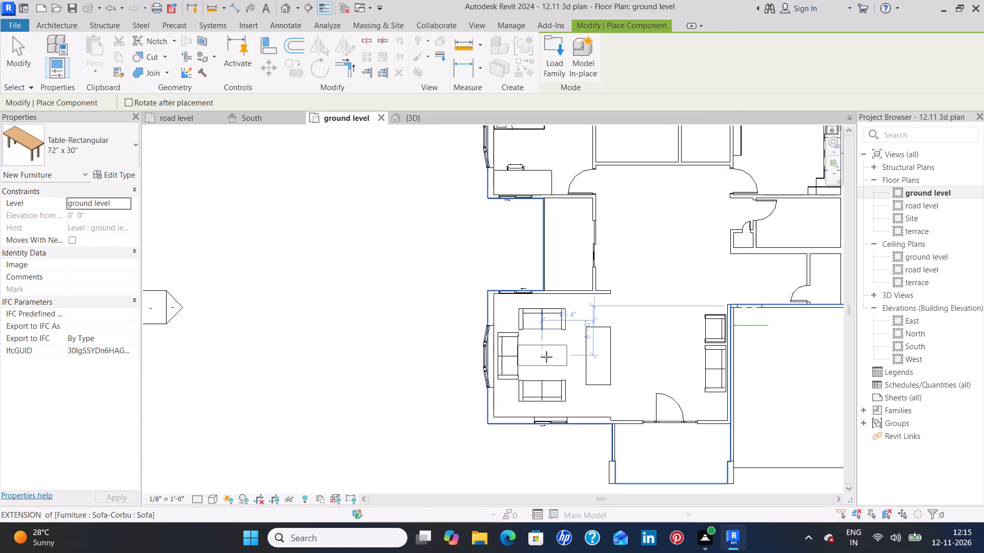
Place a 36" x 36" Table-Rectangular in the middle of the three living-area sofas, aligned with their centres.
{"action": "left_click", "coordinate": [88, 155]}
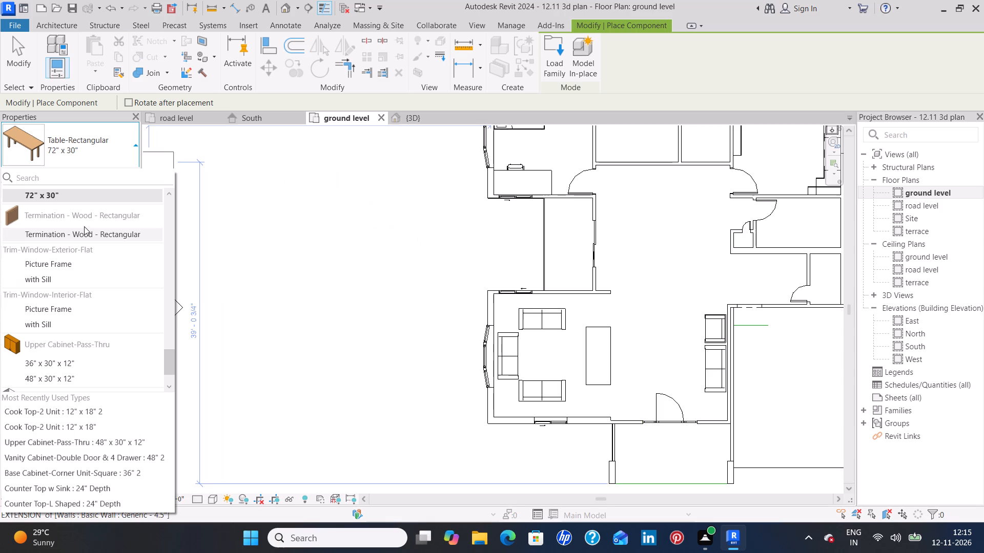
{"action": "scroll", "coordinate": [94, 229], "scroll_direction": "up", "scroll_amount": 1}
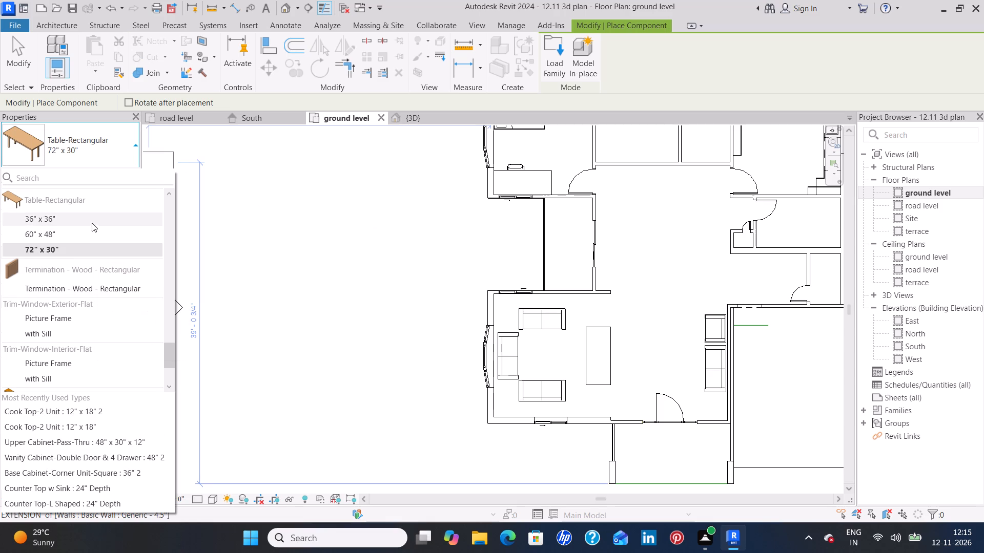
{"action": "left_click", "coordinate": [92, 223]}
{"action": "left_click", "coordinate": [120, 157]}
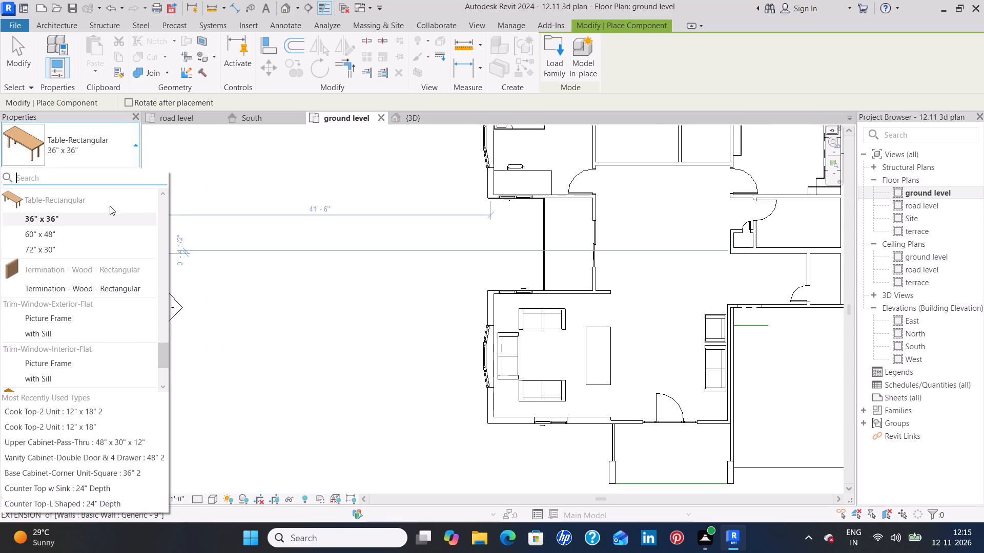
{"action": "left_click", "coordinate": [103, 232]}
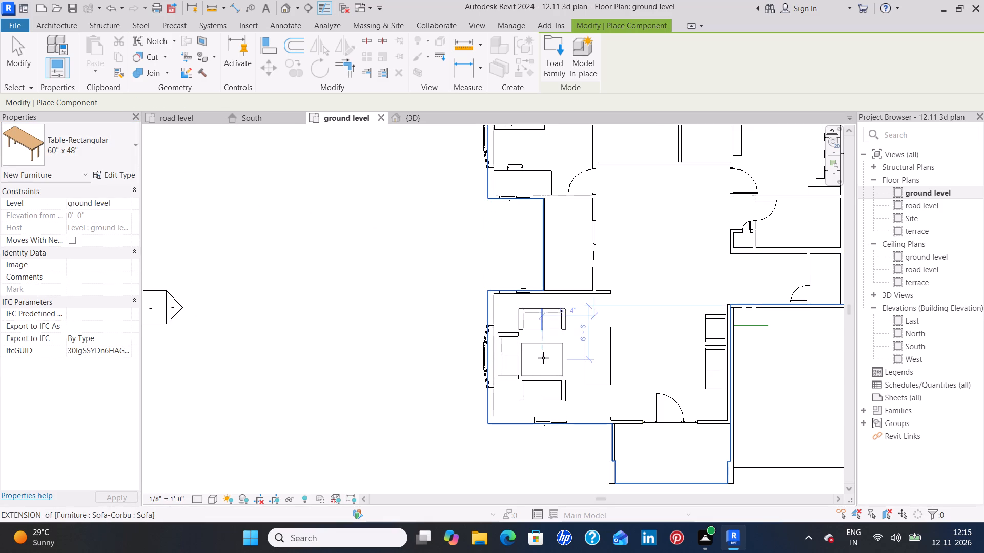
{"action": "left_click", "coordinate": [106, 155]}
{"action": "scroll", "coordinate": [88, 201], "scroll_direction": "up", "scroll_amount": 1}
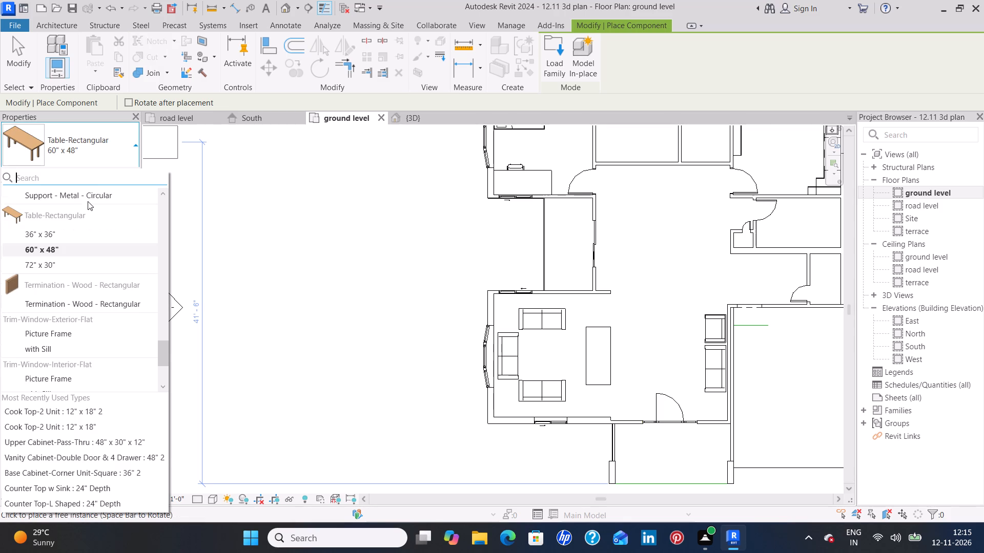
{"action": "left_click", "coordinate": [88, 229]}
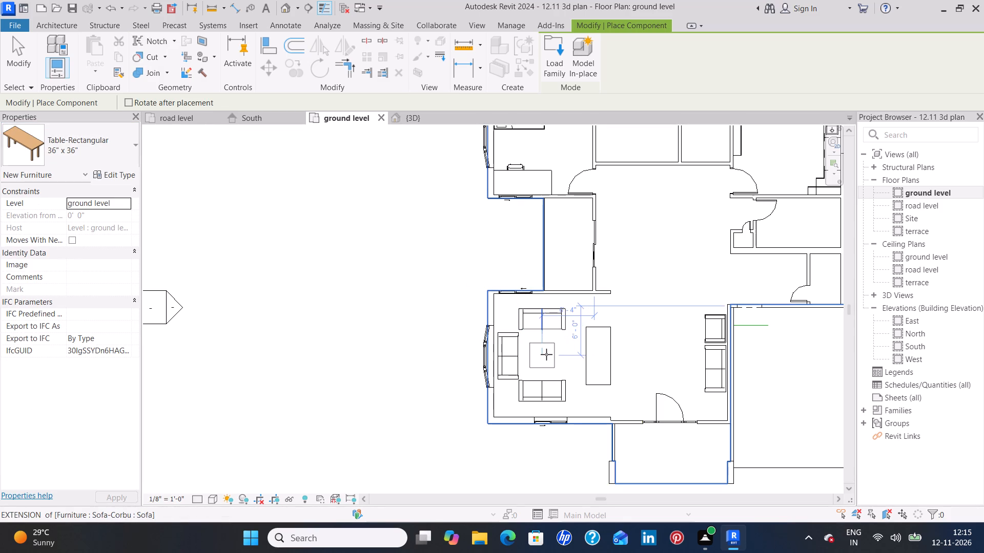
{"action": "left_click", "coordinate": [546, 354]}
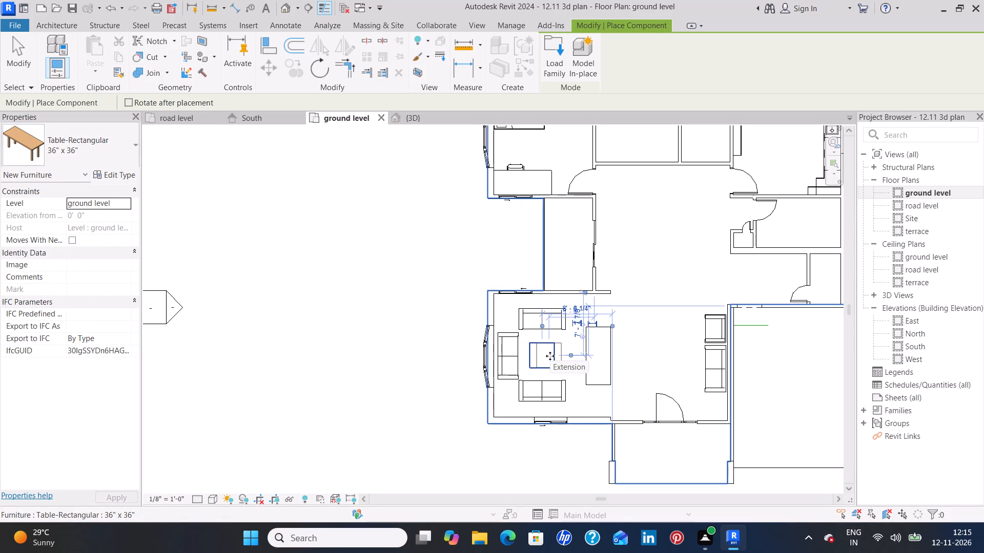
{"action": "key", "text": "Escape"}
{"action": "key", "text": "Escape"}
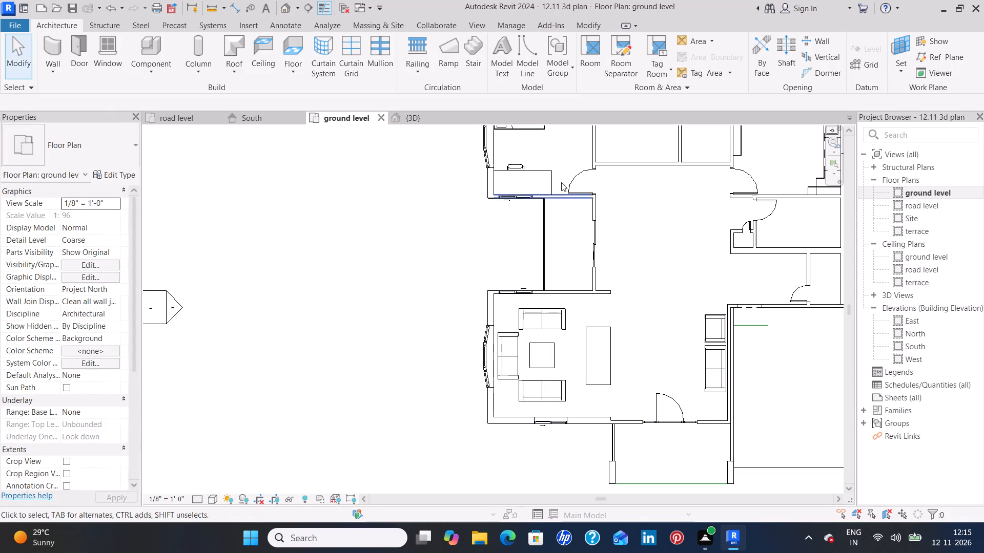
Load the TV - Flat Screen family from the library's Furniture folder as a component.
{"action": "left_click", "coordinate": [149, 49]}
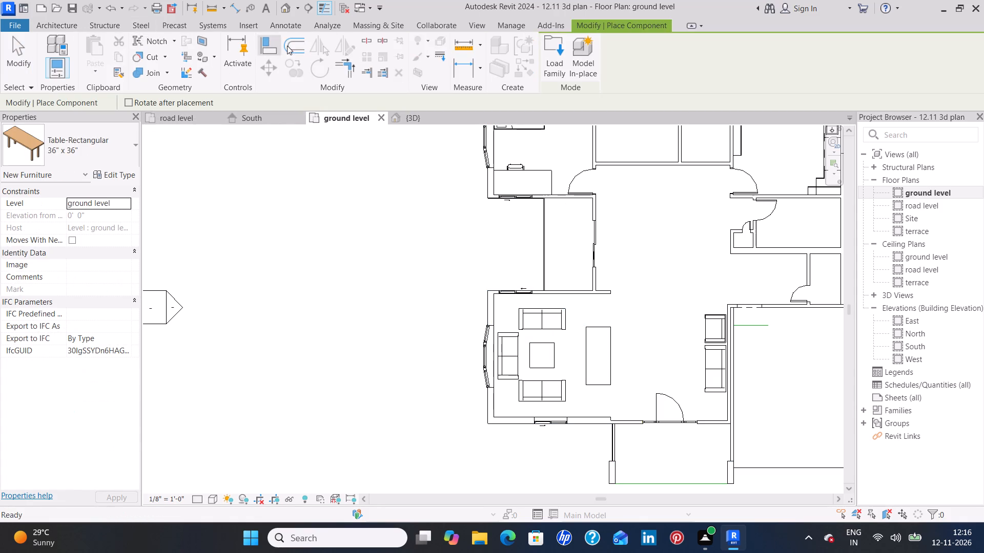
{"action": "left_click", "coordinate": [557, 68]}
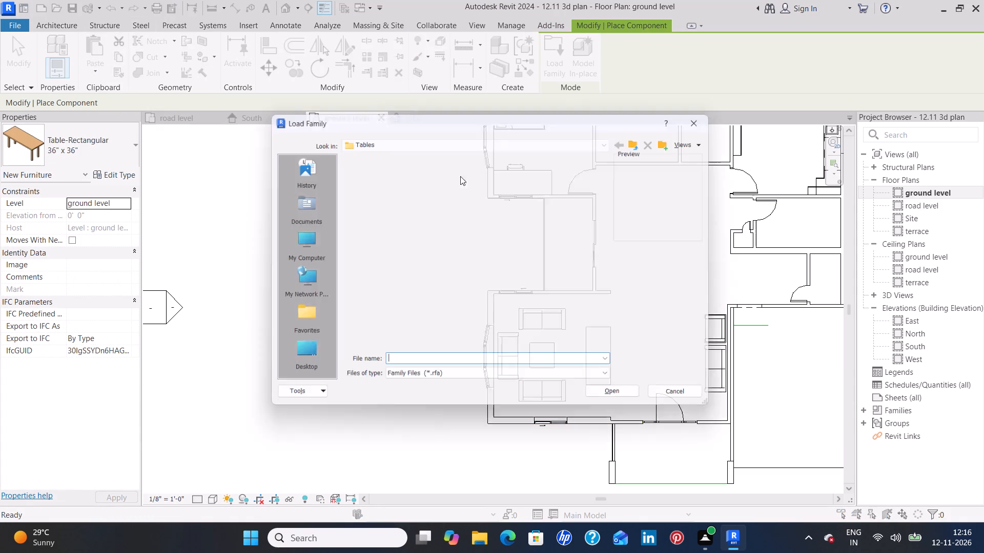
{"action": "scroll", "coordinate": [427, 207], "scroll_direction": "down", "scroll_amount": 4}
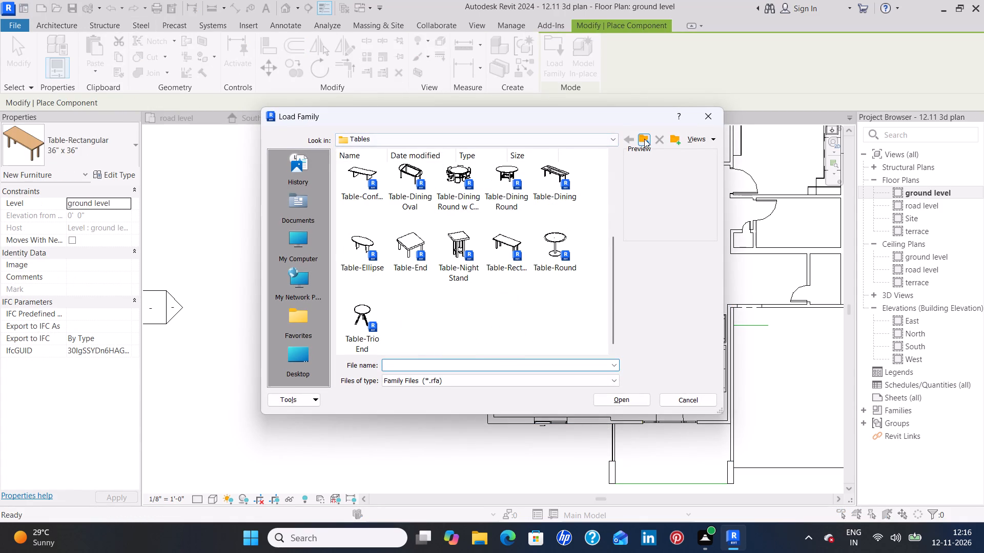
{"action": "left_click", "coordinate": [644, 139]}
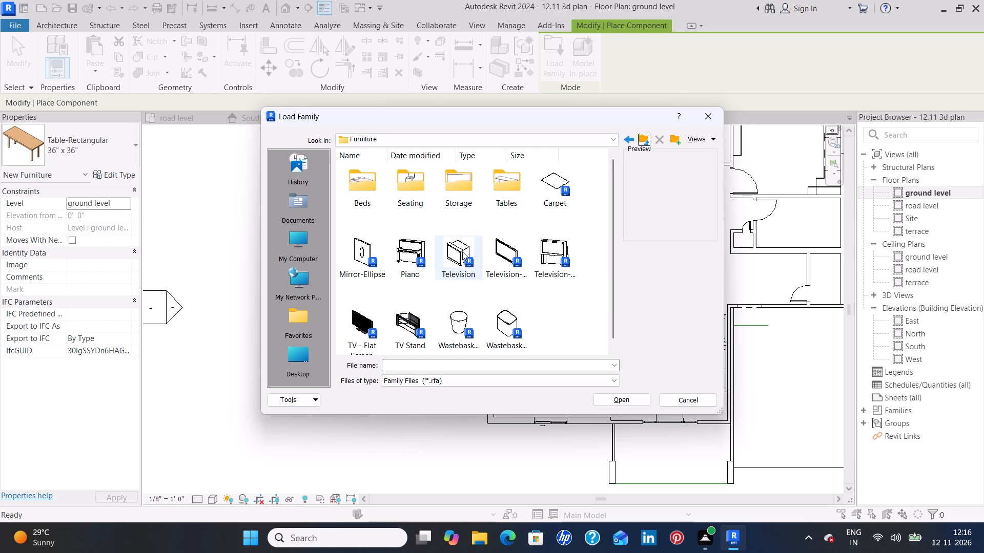
{"action": "left_click", "coordinate": [347, 316]}
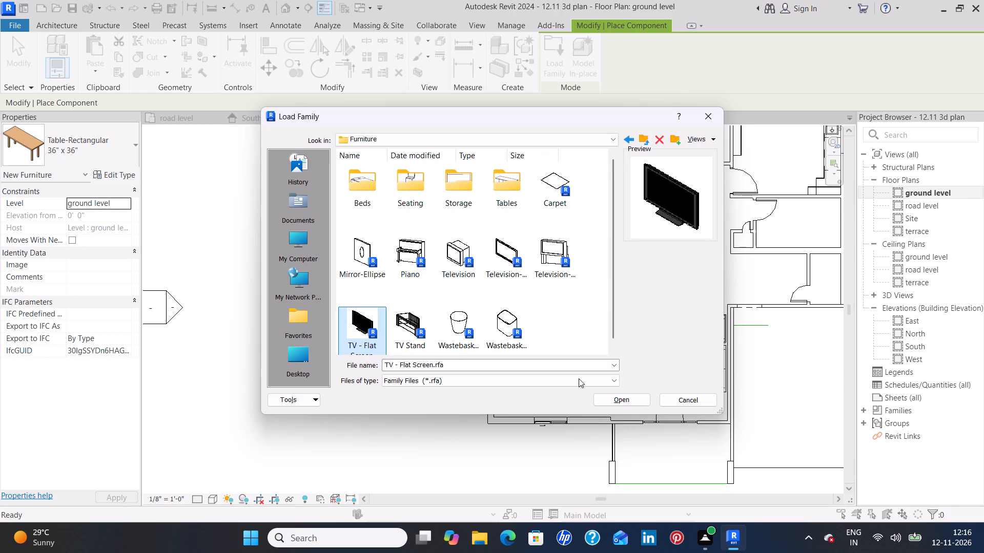
{"action": "left_click", "coordinate": [616, 399]}
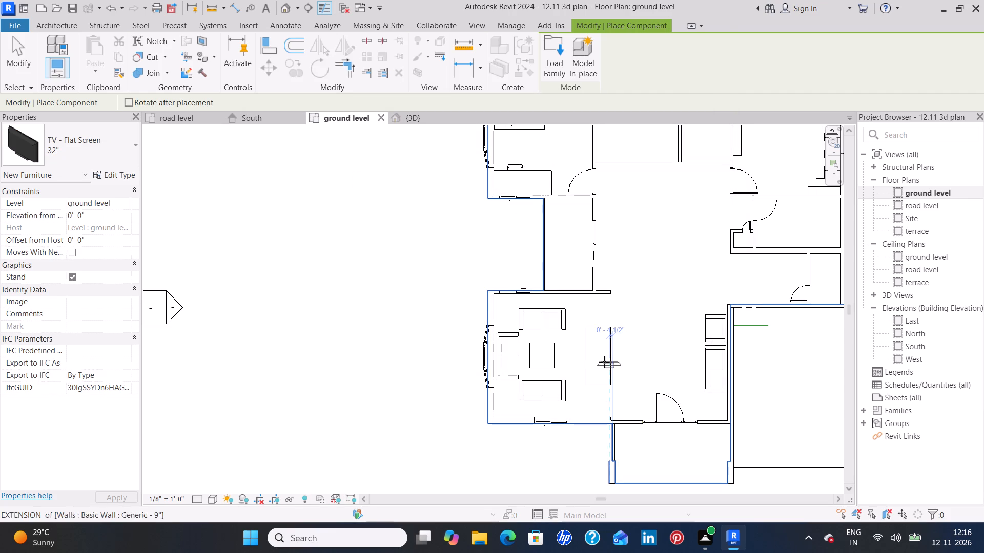
Place a 50" TV - Flat Screen turned north-south near the middle of the living-area desk, aligned with the west sofa's axis.
{"action": "key", "text": "space"}
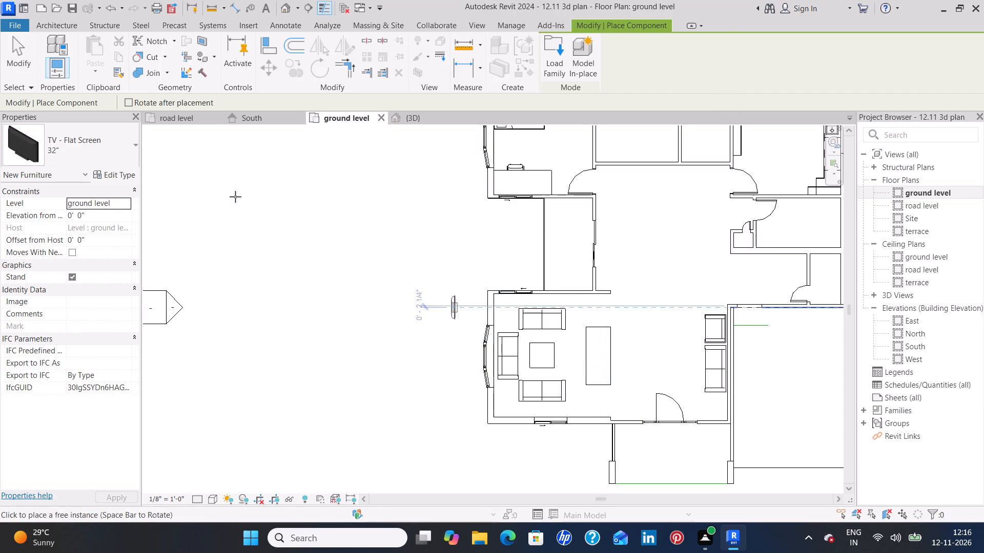
{"action": "left_click", "coordinate": [84, 145]}
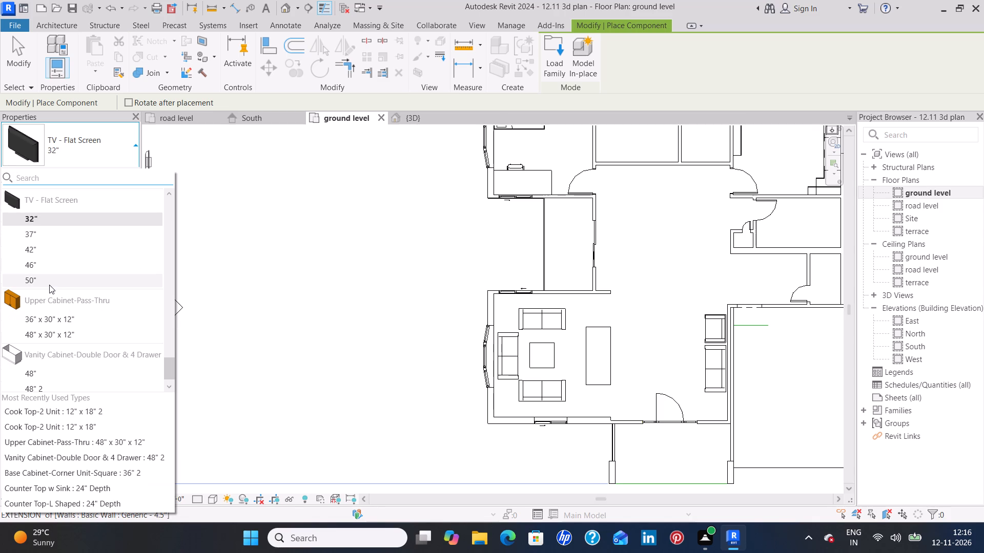
{"action": "left_click", "coordinate": [53, 281]}
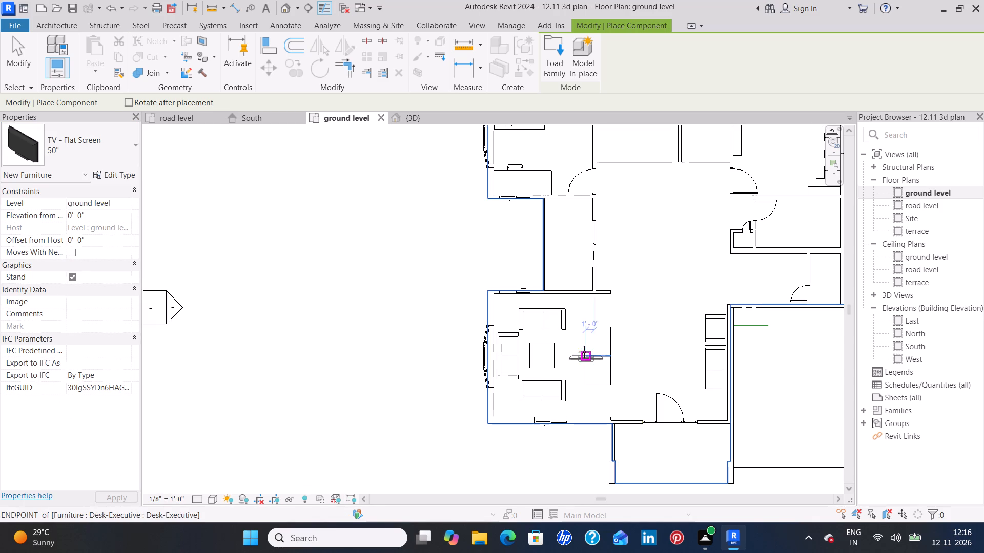
{"action": "key", "text": "space"}
{"action": "key", "text": "space"}
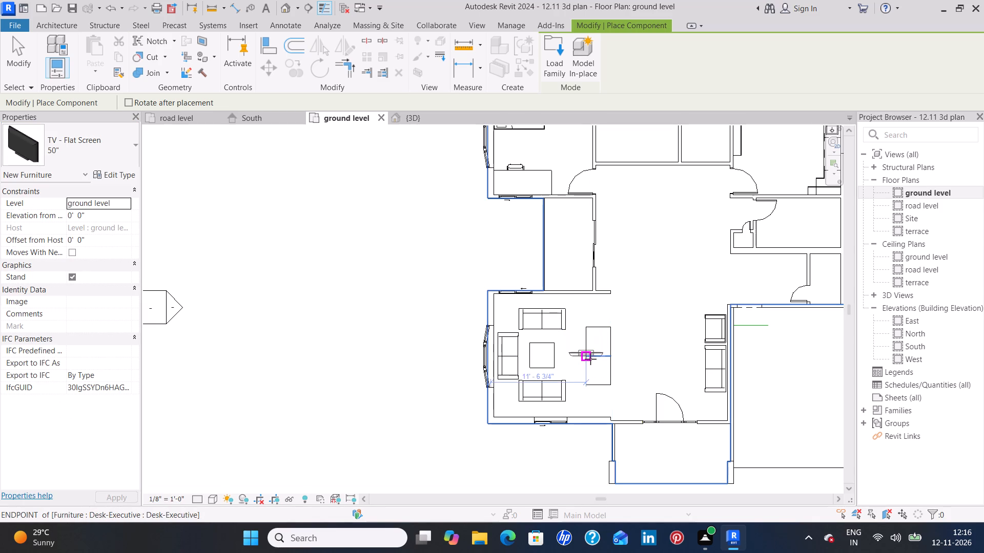
{"action": "key", "text": "space"}
{"action": "scroll", "coordinate": [601, 359], "scroll_direction": "up", "scroll_amount": 2}
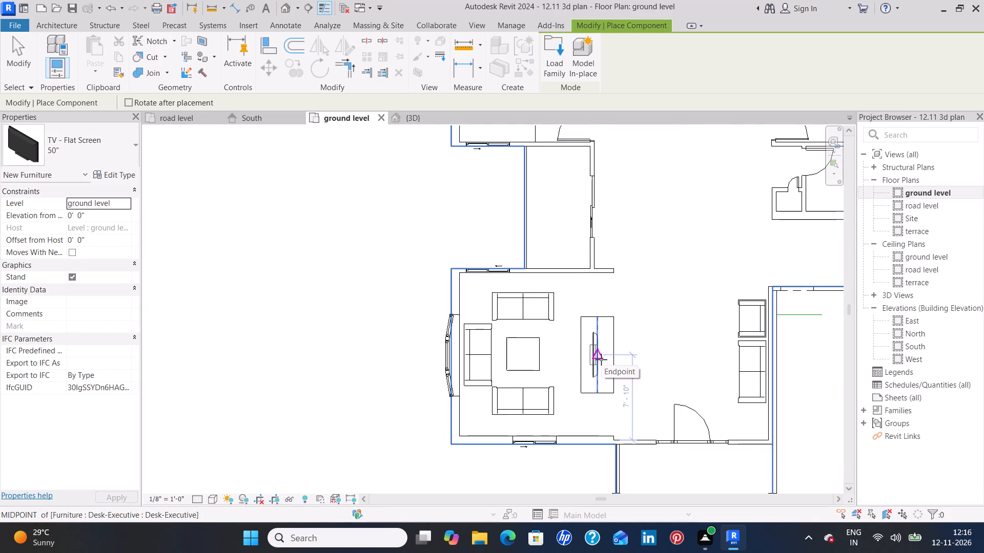
{"action": "scroll", "coordinate": [601, 359], "scroll_direction": "up", "scroll_amount": 7}
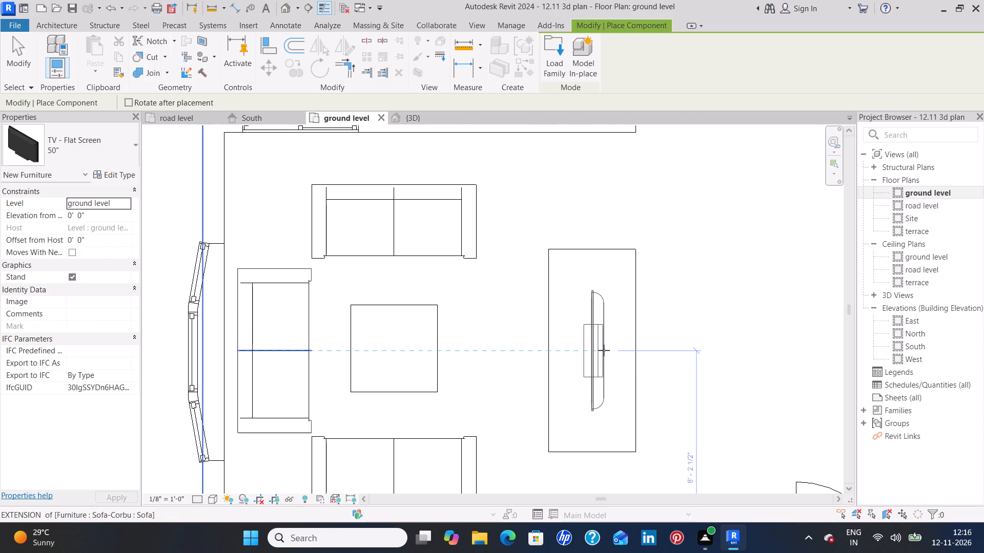
{"action": "left_click", "coordinate": [604, 350]}
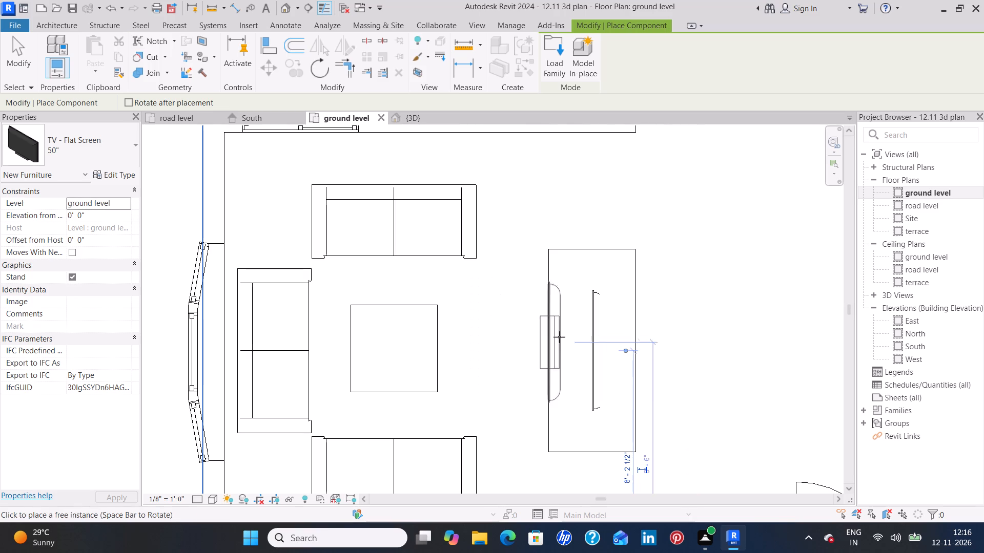
{"action": "key", "text": "Escape"}
{"action": "key", "text": "Escape"}
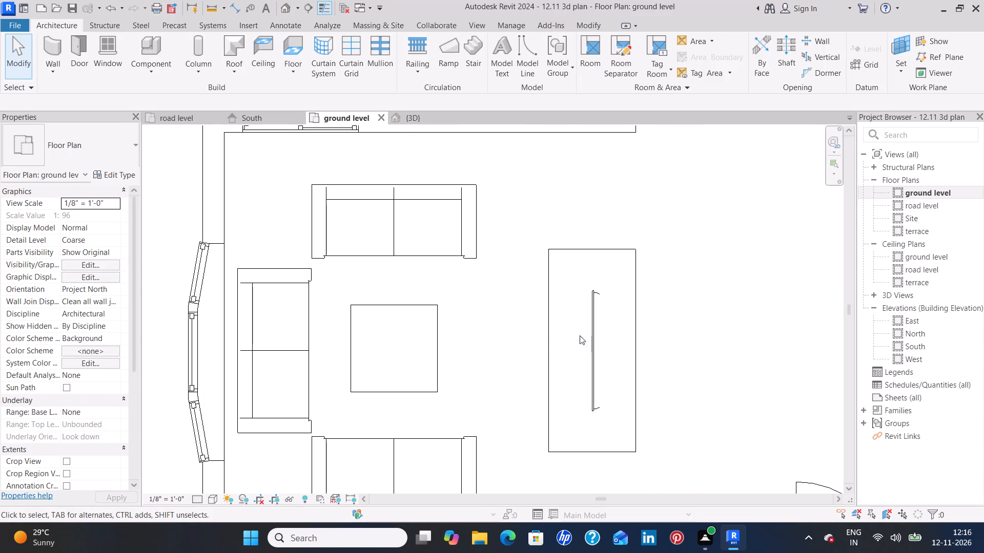
Duplicate the placed TV's 50" type under the suggested name and set the new type's Default Elevation to 3' 0".
{"action": "left_click", "coordinate": [588, 336]}
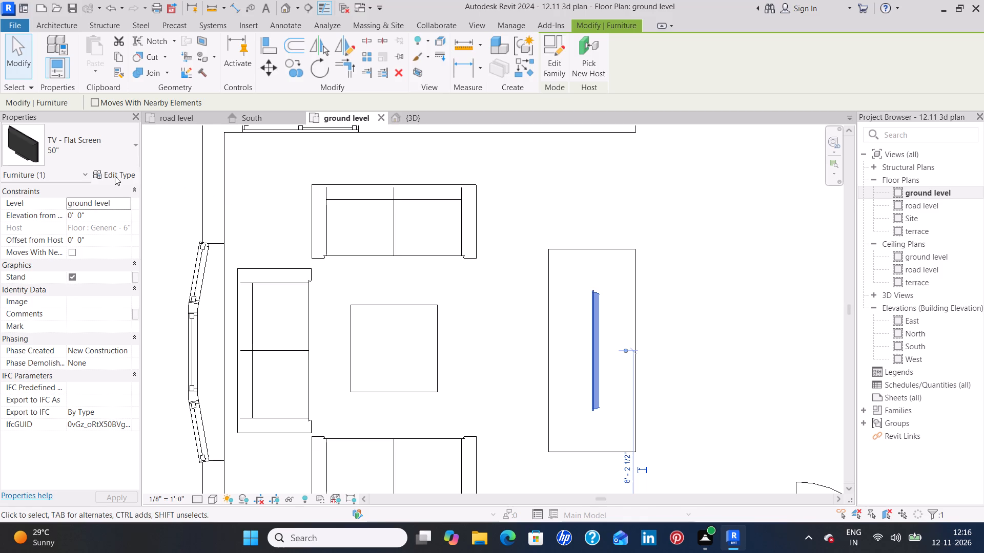
{"action": "left_click", "coordinate": [113, 175]}
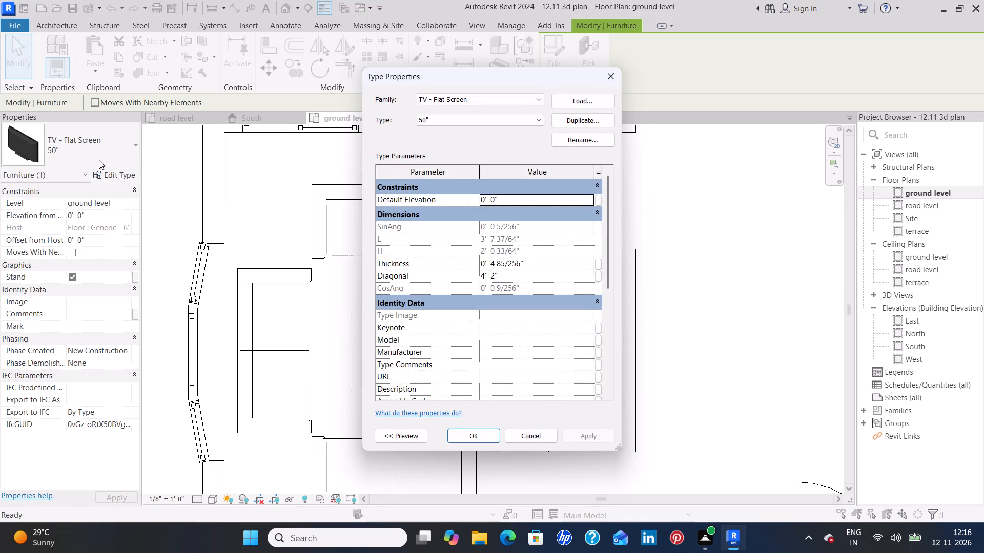
{"action": "left_click", "coordinate": [589, 117]}
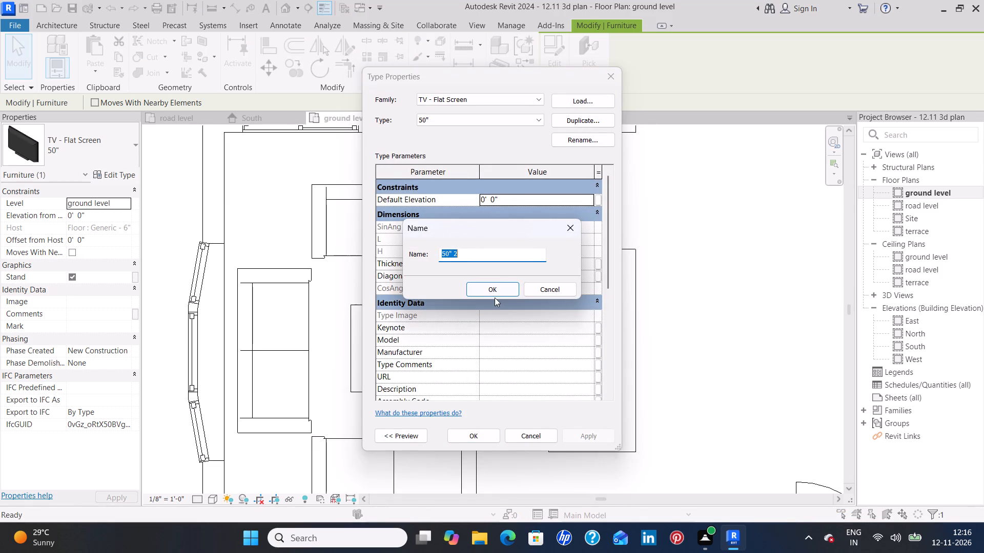
{"action": "left_click", "coordinate": [495, 285]}
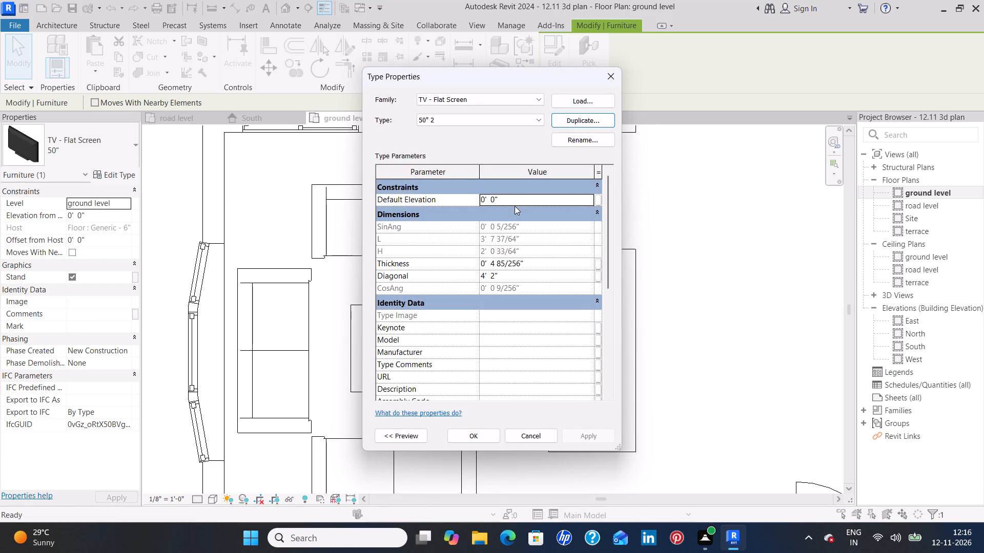
{"action": "left_click", "coordinate": [511, 198]}
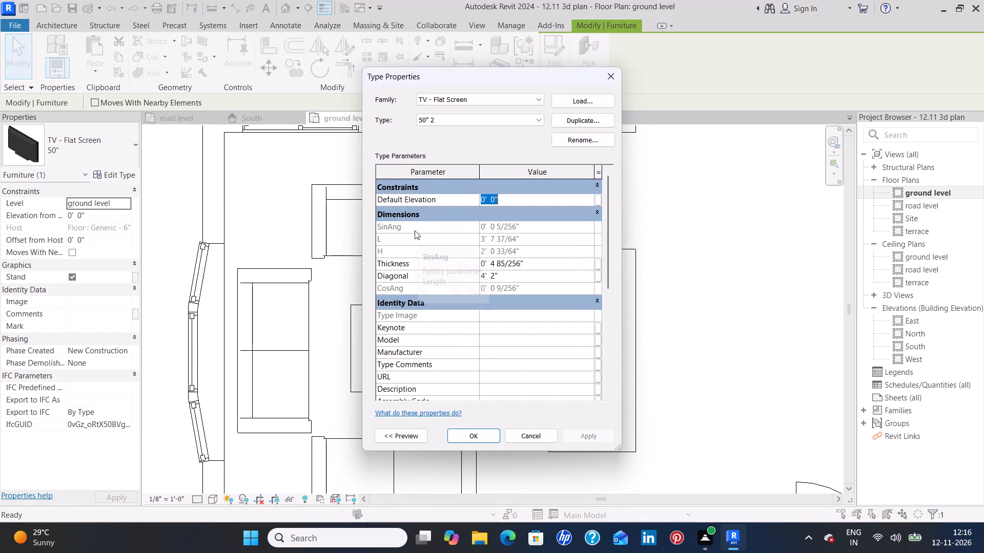
{"action": "key", "text": "BackSpace"}
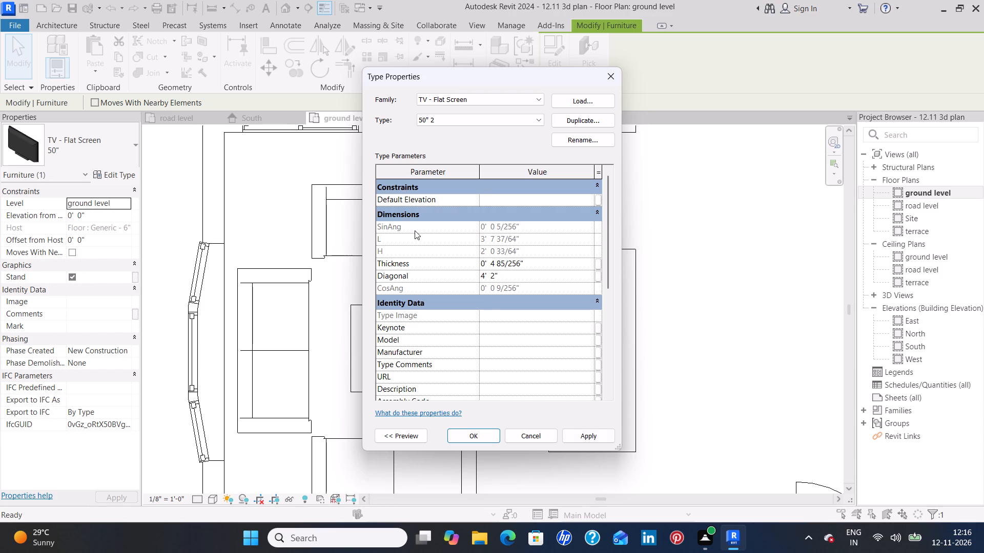
{"action": "type", "text": "3'"}
{"action": "key", "text": "Return"}
{"action": "left_click", "coordinate": [580, 435]}
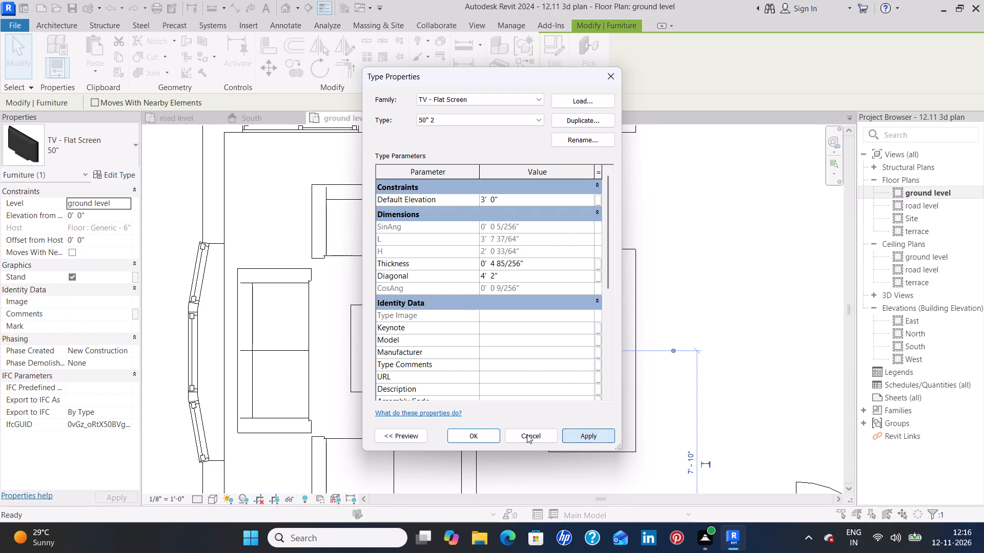
{"action": "left_click", "coordinate": [481, 439]}
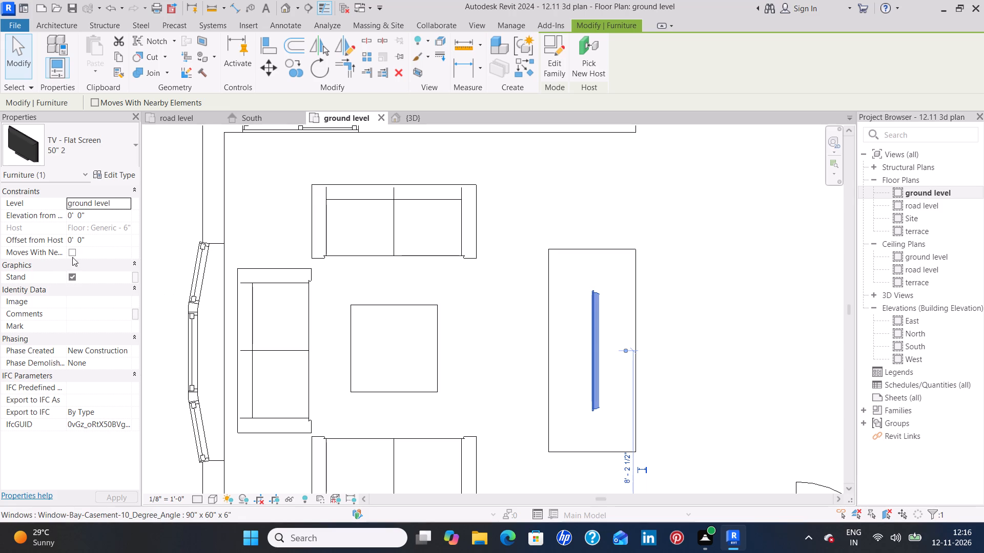
Set the TV's own elevation from the ground level to 3' 0".
{"action": "left_click", "coordinate": [94, 213]}
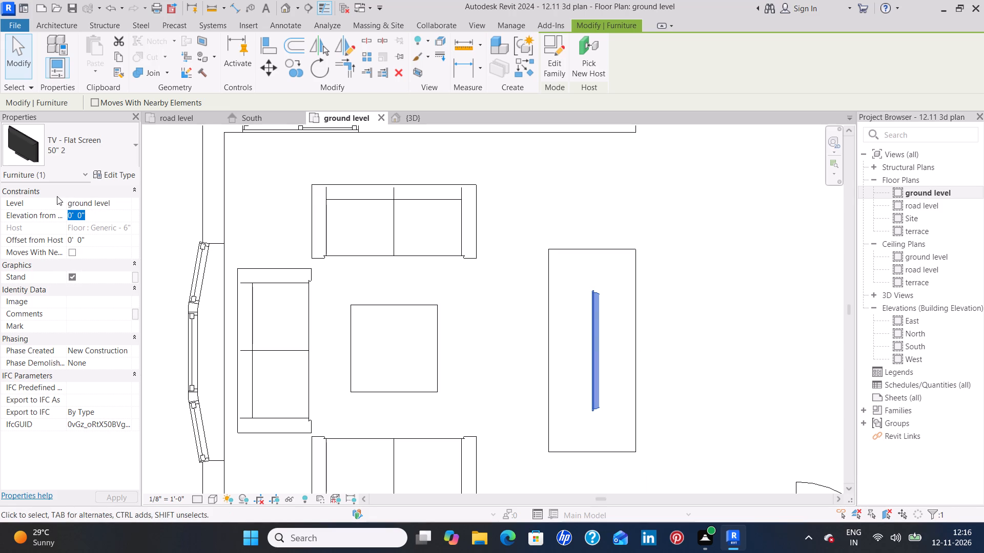
{"action": "key", "text": "BackSpace"}
{"action": "key", "text": "3"}
{"action": "key", "text": "apostrophe"}
{"action": "key", "text": "Return"}
{"action": "left_click", "coordinate": [113, 495]}
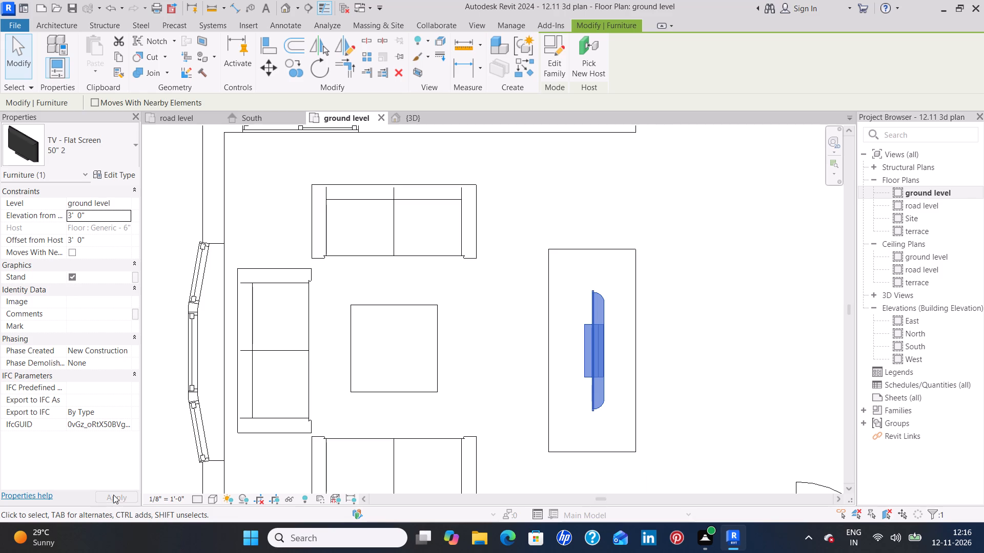
{"action": "left_click", "coordinate": [707, 282]}
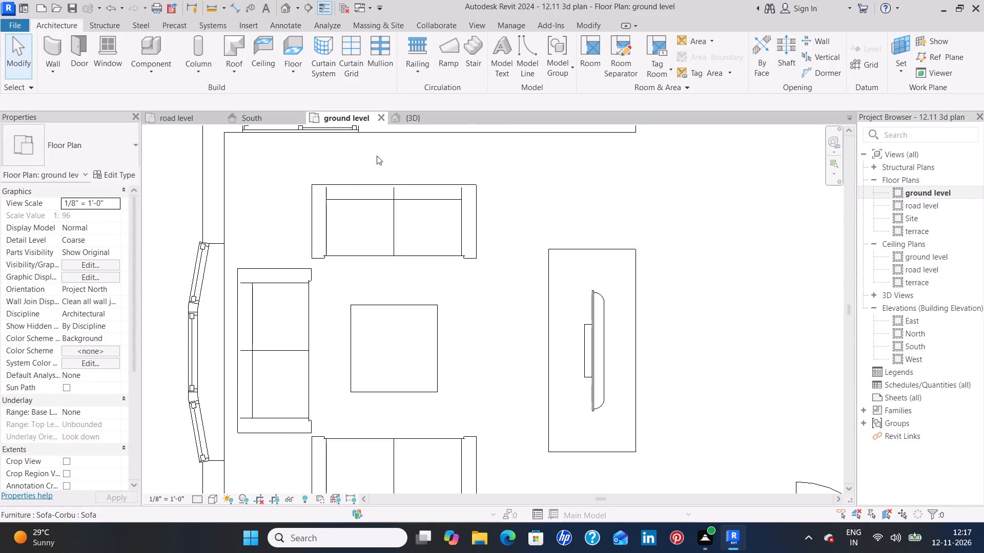
In the 3D view, raise the kitchen window behind the cook top to a sill height of 3' 9".
{"action": "left_click", "coordinate": [408, 123]}
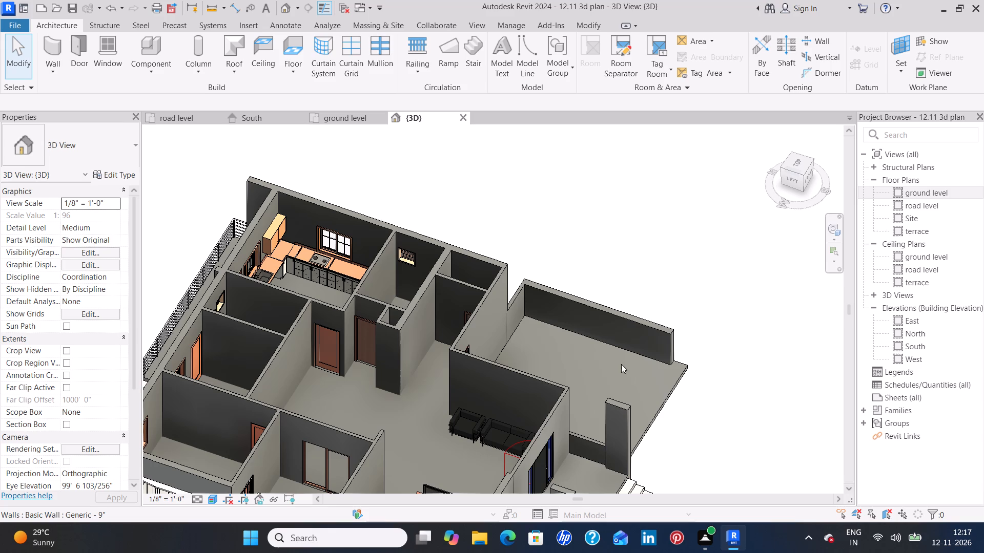
{"action": "scroll", "coordinate": [313, 283], "scroll_direction": "up", "scroll_amount": 2}
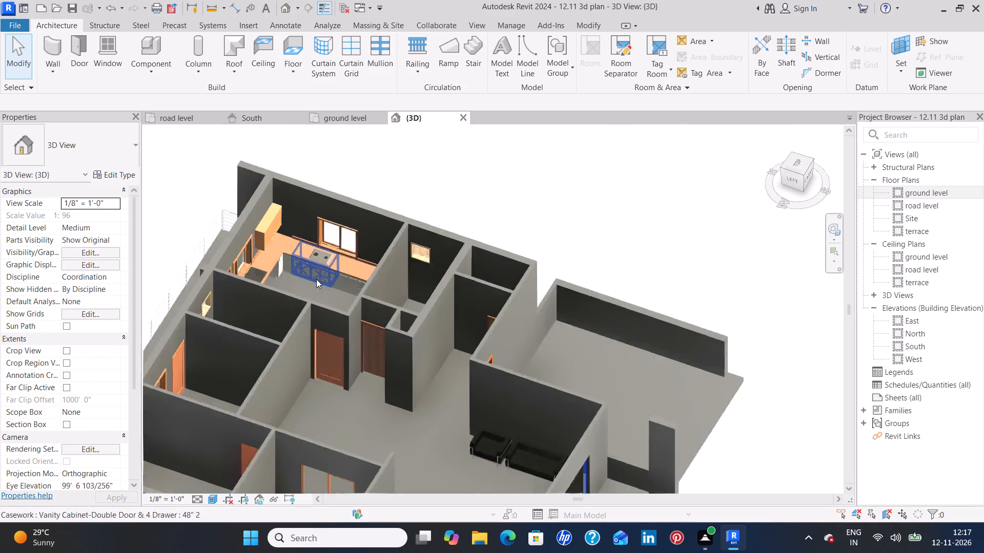
{"action": "scroll", "coordinate": [316, 279], "scroll_direction": "up", "scroll_amount": 8}
{"action": "left_click", "coordinate": [456, 184]}
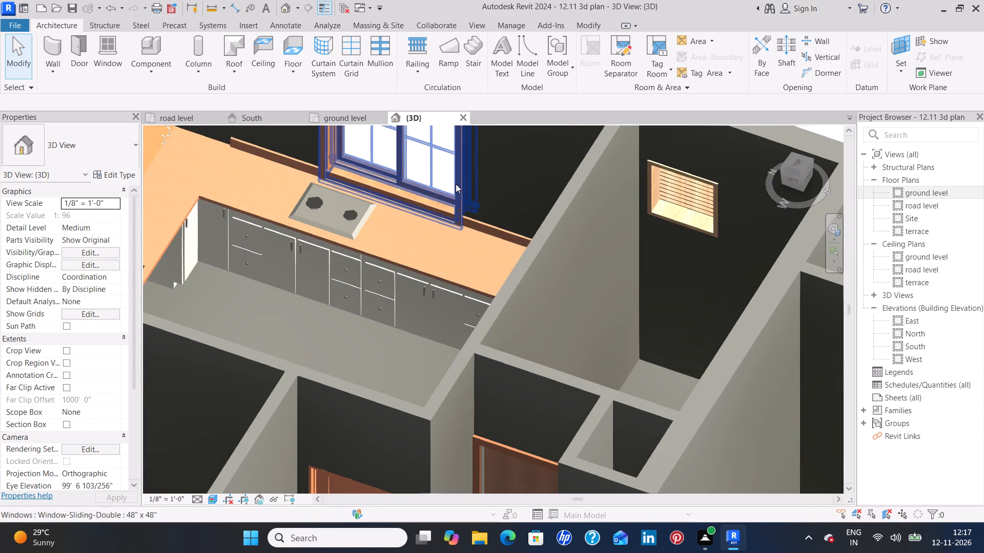
{"action": "key", "text": "Up"}
{"action": "key", "text": "Up"}
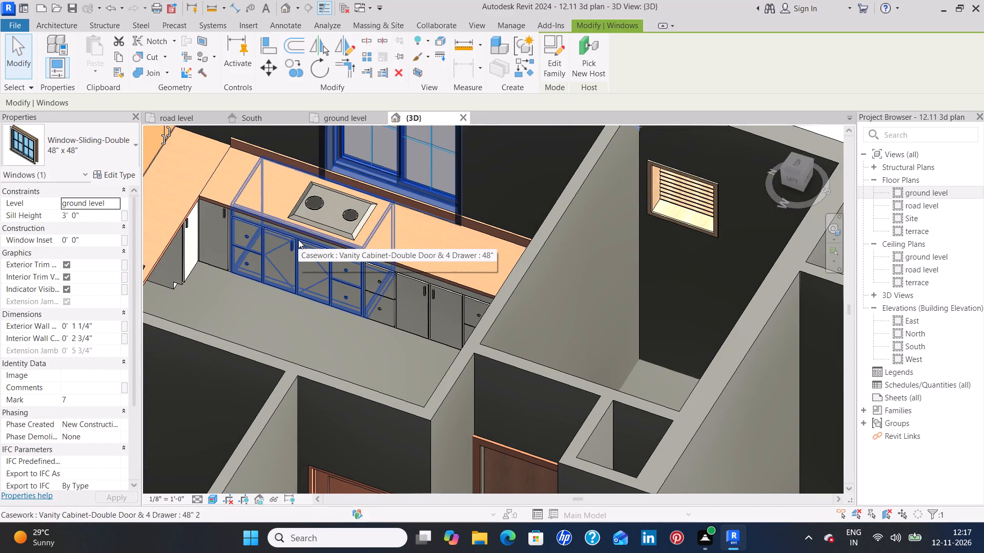
{"action": "key", "text": "Up"}
{"action": "key", "text": "Up"}
{"action": "key", "text": "Up"}
{"action": "key", "text": "Up"}
{"action": "key", "text": "Up"}
{"action": "key", "text": "Up"}
{"action": "key", "text": "Up"}
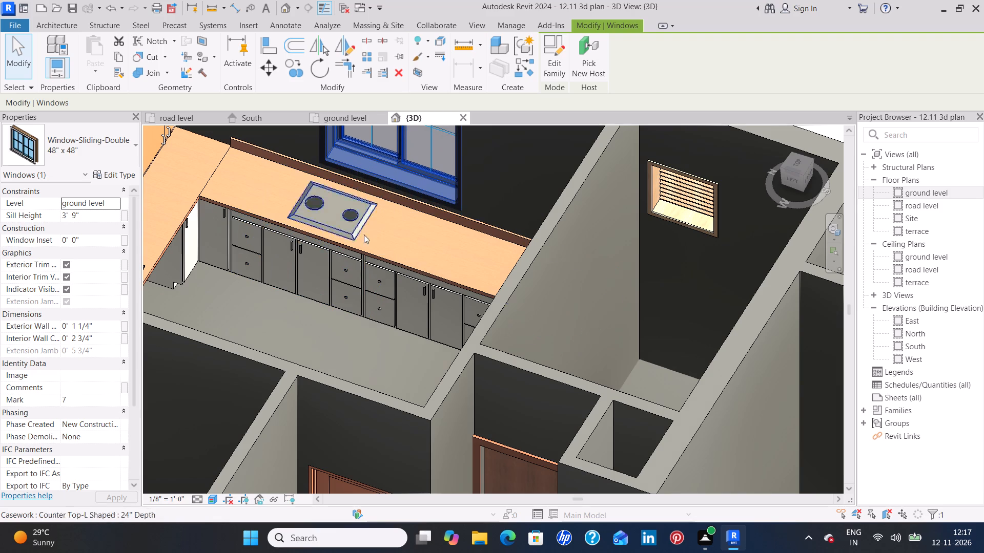
{"action": "left_click", "coordinate": [498, 189]}
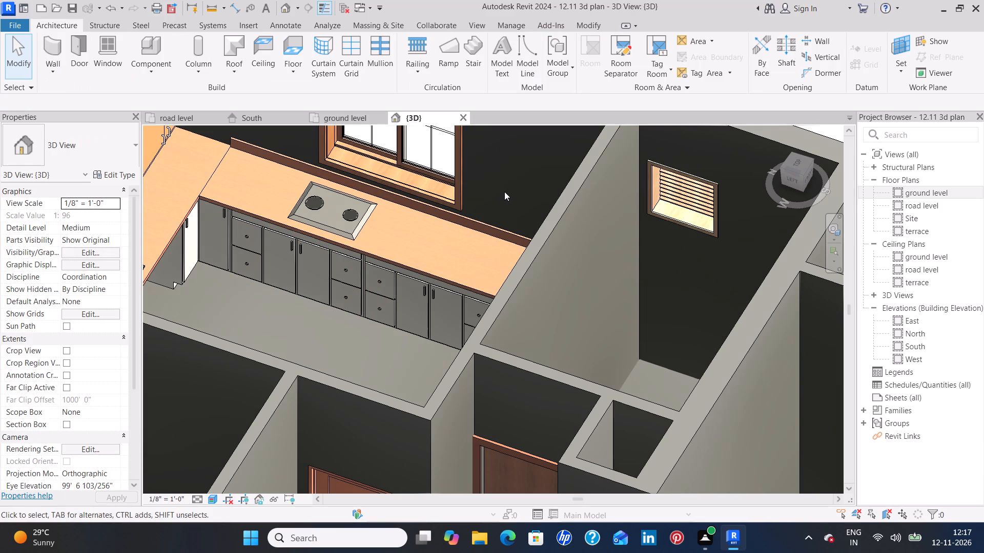
Raise the kitchen window behind the double sink in small increments so that it sits clear of the countertop's backsplash.
{"action": "middle_click_drag", "start_coordinate": [504, 192], "coordinate": [408, 178], "text": "shift"}
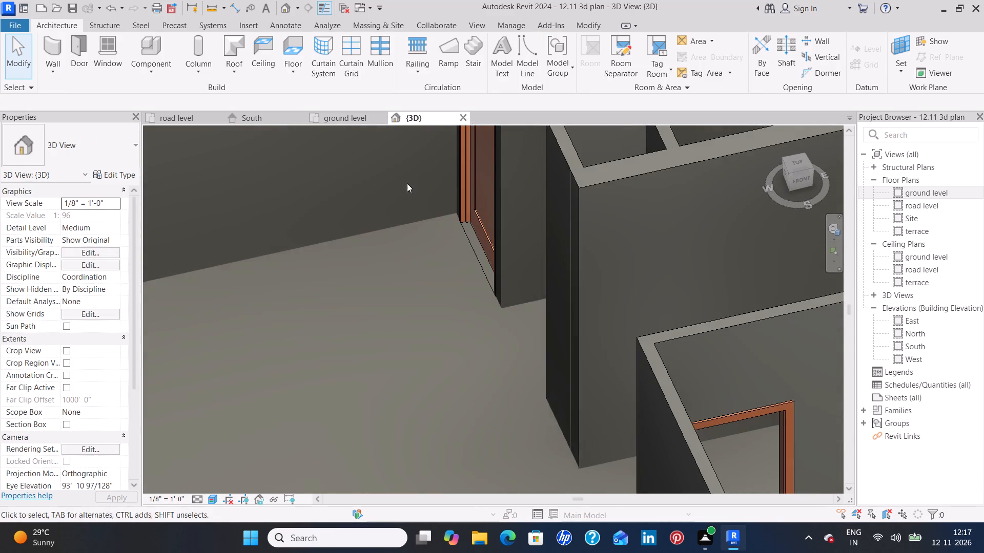
{"action": "middle_click_drag", "start_coordinate": [401, 198], "coordinate": [357, 426]}
{"action": "middle_click_drag", "start_coordinate": [511, 210], "coordinate": [488, 443]}
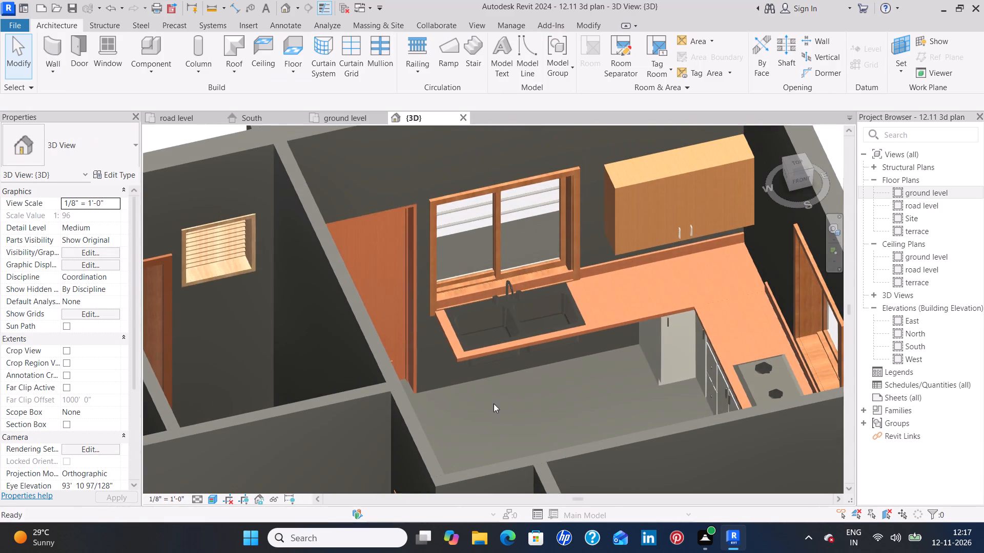
{"action": "left_click", "coordinate": [430, 288]}
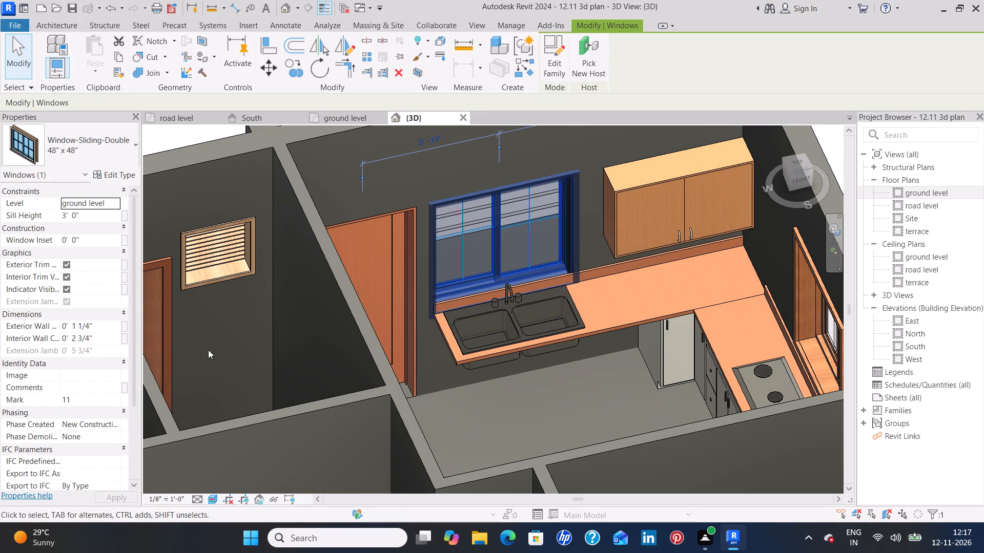
{"action": "key", "text": "Up"}
{"action": "key", "text": "Up"}
{"action": "key", "text": "Up"}
{"action": "key", "text": "Up"}
{"action": "key", "text": "Up"}
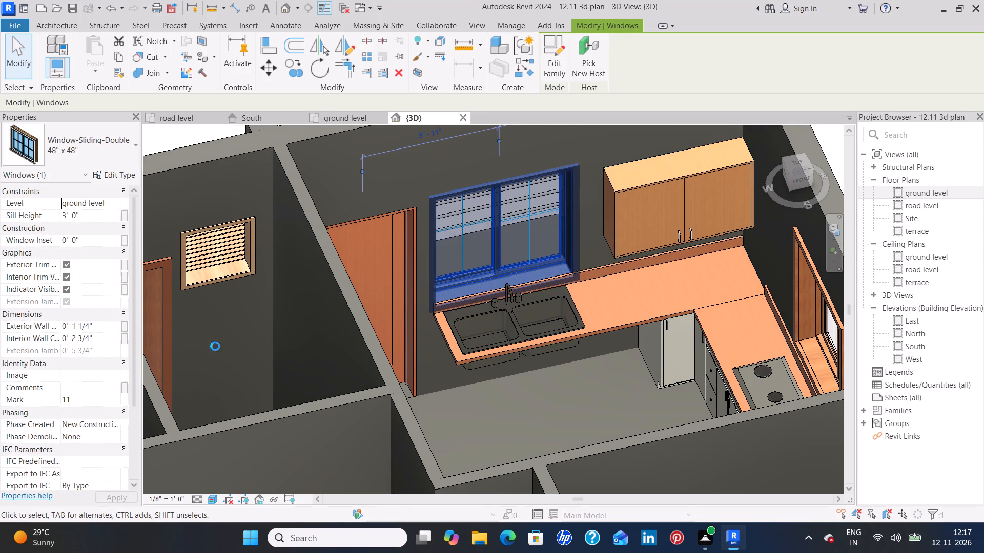
{"action": "key", "text": "Up"}
{"action": "key", "text": "Up"}
{"action": "key", "text": "Up"}
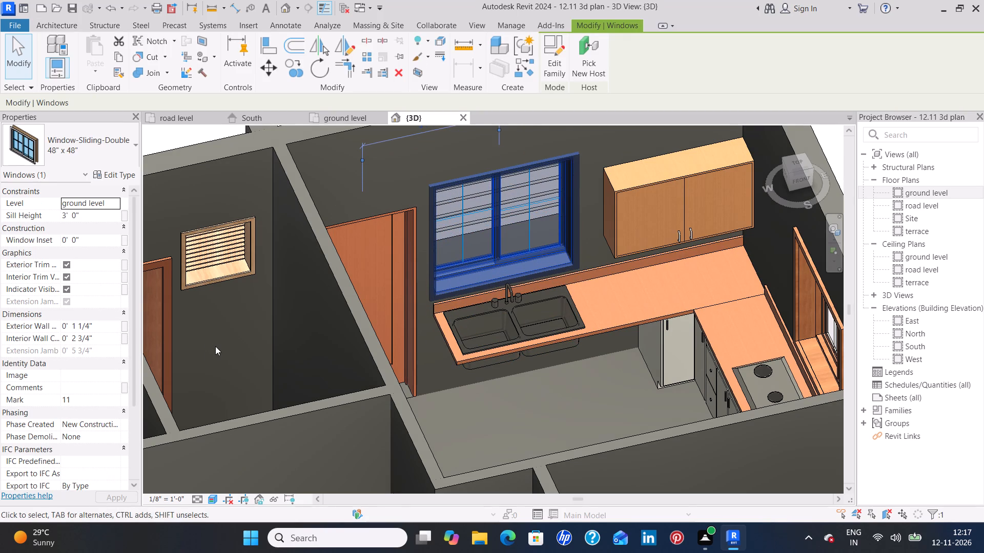
{"action": "left_click", "coordinate": [526, 407]}
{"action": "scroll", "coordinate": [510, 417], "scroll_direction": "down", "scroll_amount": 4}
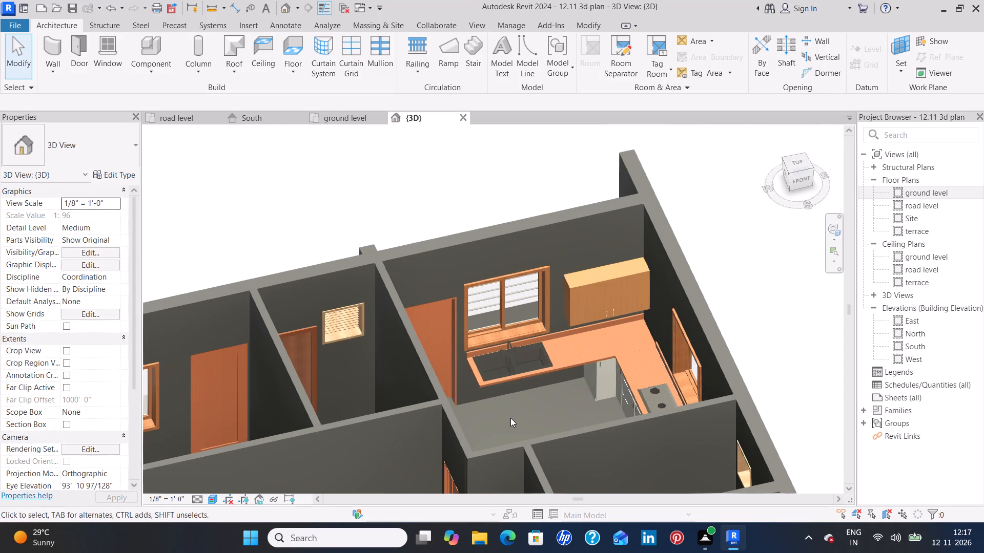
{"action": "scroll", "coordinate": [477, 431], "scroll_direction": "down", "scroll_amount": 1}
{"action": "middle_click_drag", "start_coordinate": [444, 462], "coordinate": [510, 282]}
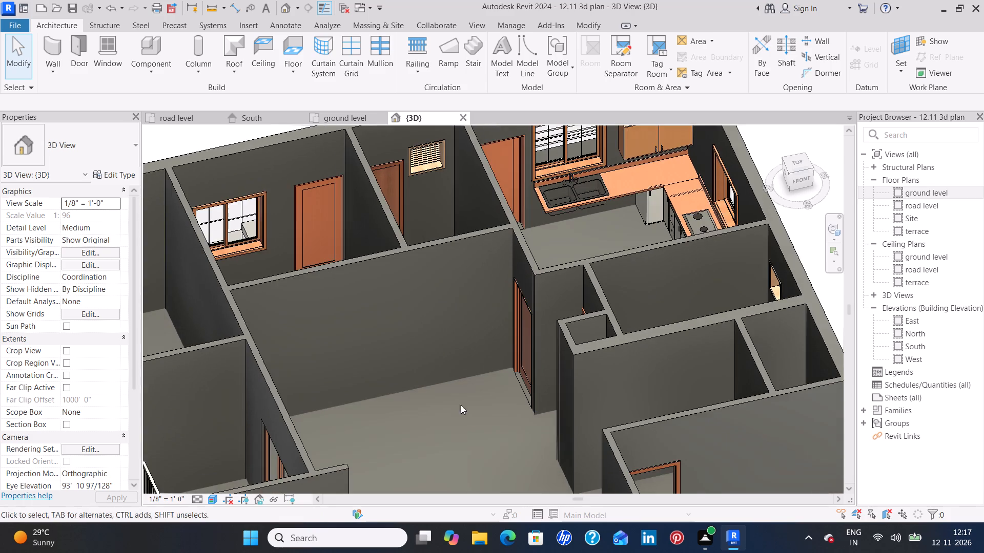
Inspect the living area, its TV and seating, the bedroom and the kitchen side of the house from several angles in 3D.
{"action": "middle_click_drag", "start_coordinate": [448, 449], "coordinate": [511, 284]}
{"action": "middle_click_drag", "start_coordinate": [480, 439], "coordinate": [530, 335]}
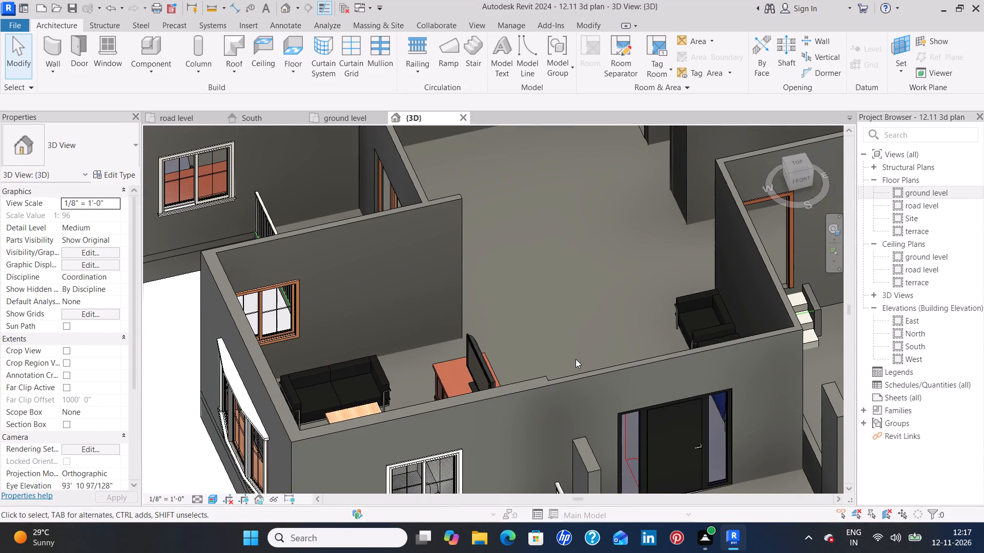
{"action": "middle_click_drag", "start_coordinate": [569, 352], "coordinate": [617, 348], "text": "shift"}
{"action": "middle_click_drag", "start_coordinate": [638, 389], "coordinate": [665, 369]}
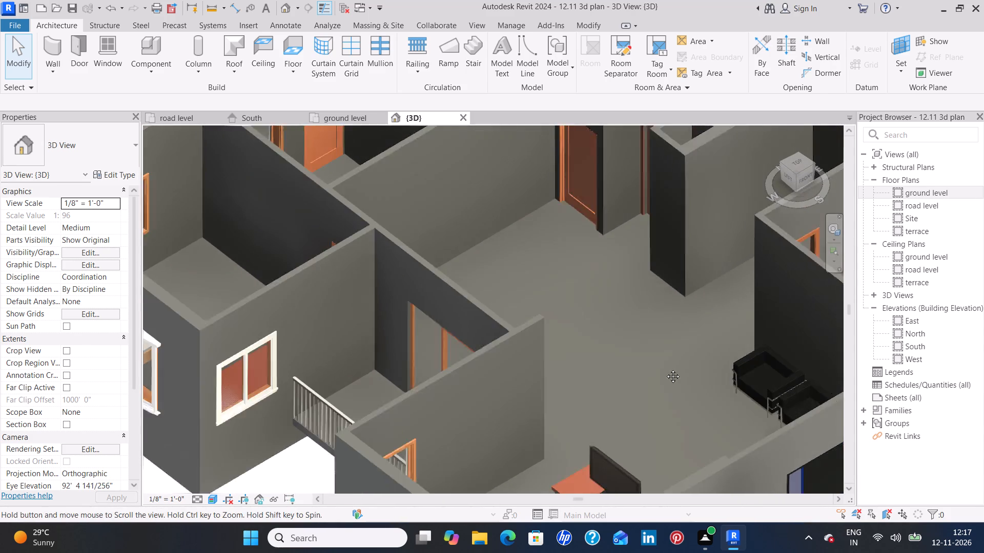
{"action": "middle_click_drag", "start_coordinate": [665, 369], "coordinate": [722, 337]}
{"action": "middle_click_drag", "start_coordinate": [749, 380], "coordinate": [807, 377], "text": "shift"}
{"action": "middle_click_drag", "start_coordinate": [815, 381], "coordinate": [499, 259]}
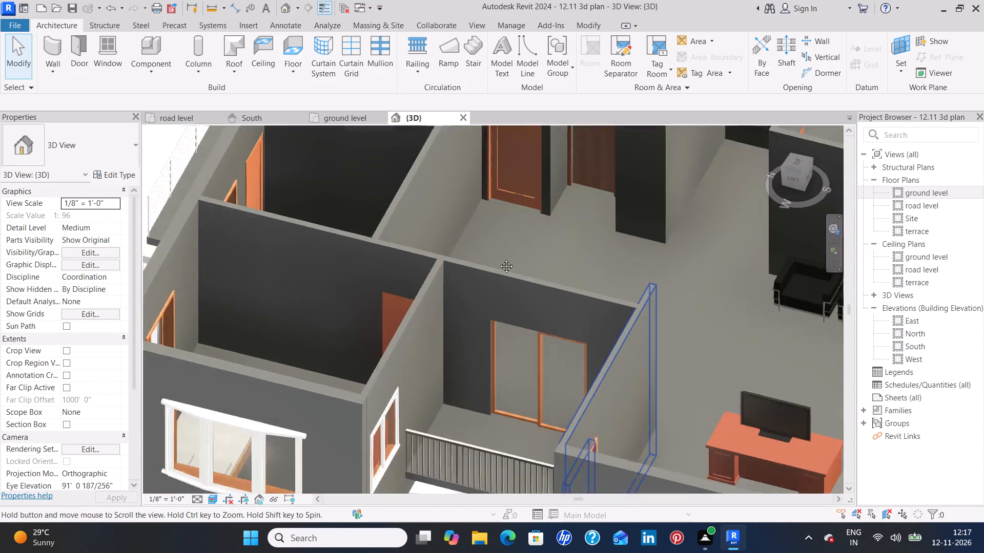
{"action": "middle_click_drag", "start_coordinate": [499, 259], "coordinate": [367, 240]}
{"action": "middle_click_drag", "start_coordinate": [538, 304], "coordinate": [546, 272]}
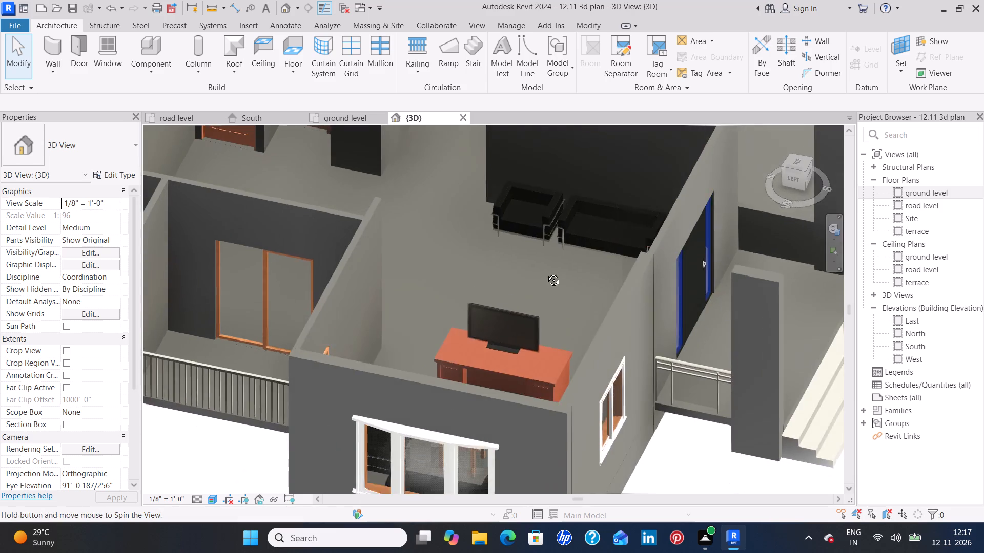
{"action": "middle_click_drag", "start_coordinate": [546, 272], "coordinate": [546, 359]}
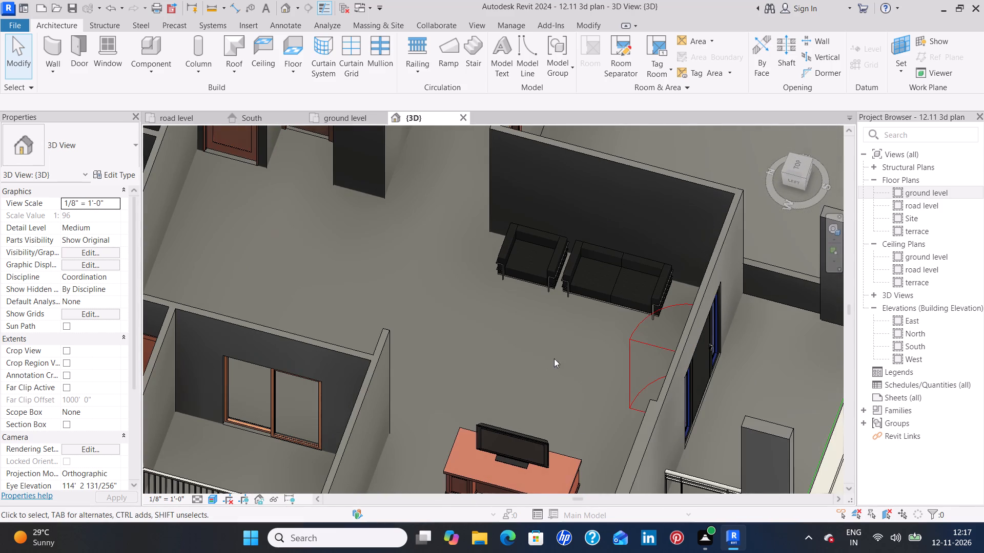
{"action": "middle_click_drag", "start_coordinate": [566, 347], "coordinate": [566, 365]}
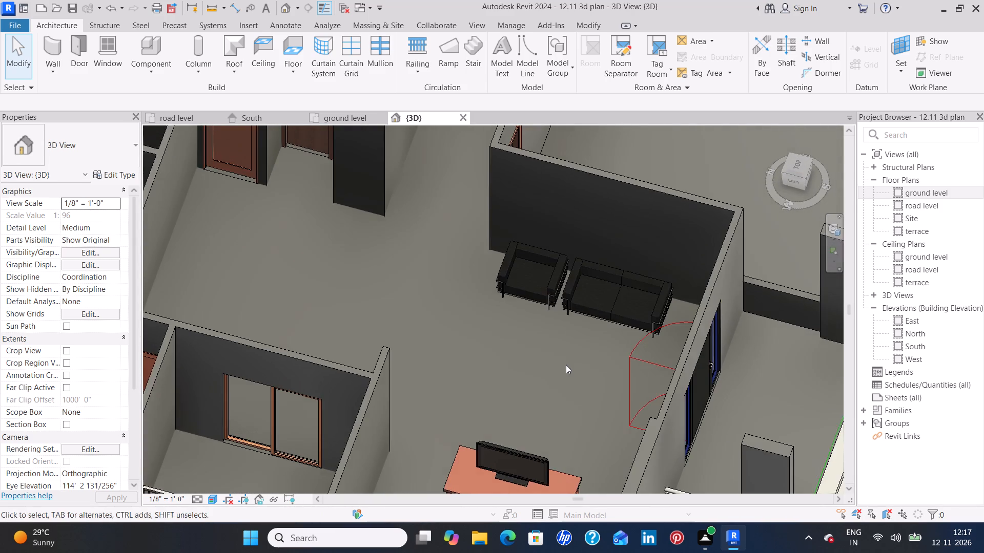
{"action": "scroll", "coordinate": [566, 365], "scroll_direction": "down", "scroll_amount": 4}
{"action": "scroll", "coordinate": [512, 379], "scroll_direction": "down", "scroll_amount": 2}
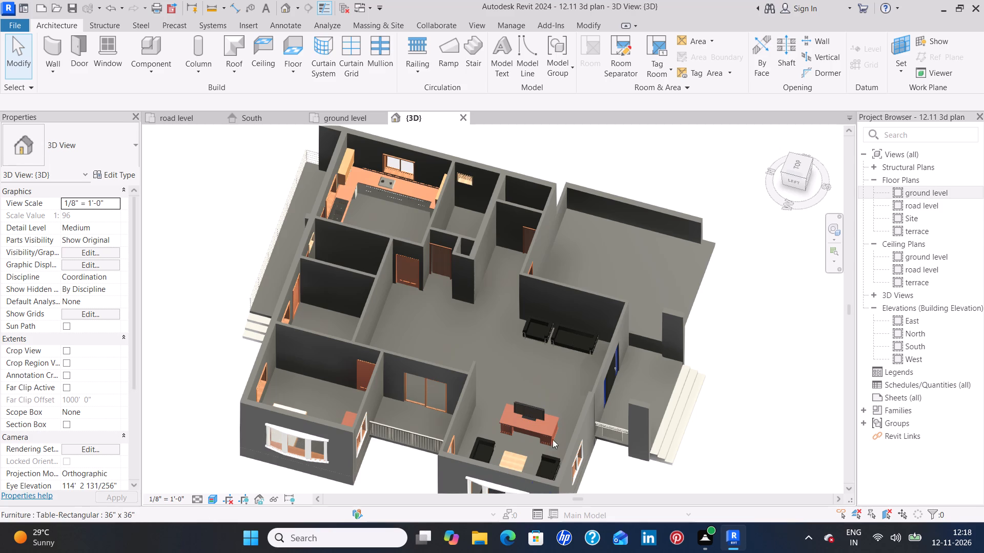
{"action": "middle_click_drag", "start_coordinate": [556, 358], "coordinate": [558, 411], "text": "shift"}
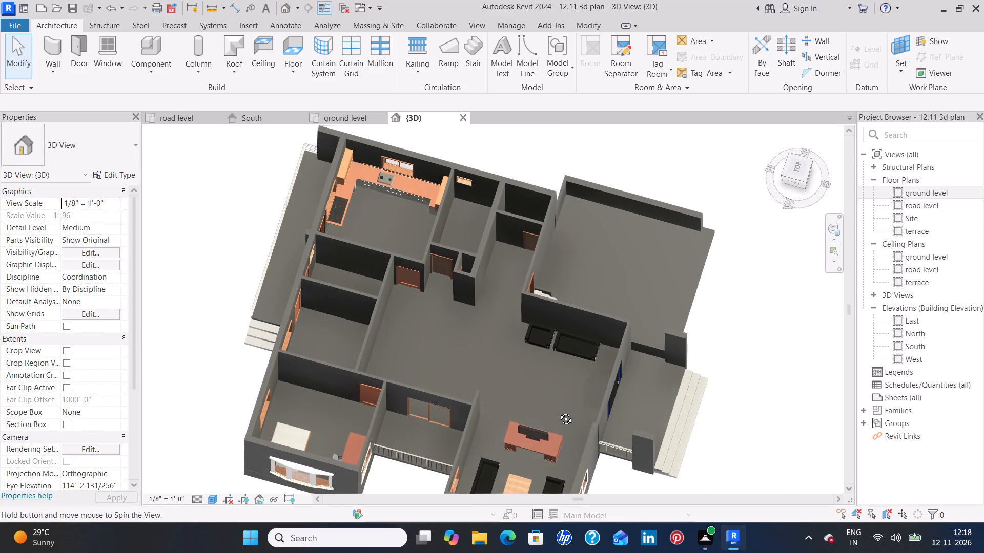
{"action": "middle_click_drag", "start_coordinate": [558, 411], "coordinate": [558, 421], "text": "shift"}
{"action": "middle_click_drag", "start_coordinate": [556, 418], "coordinate": [499, 256]}
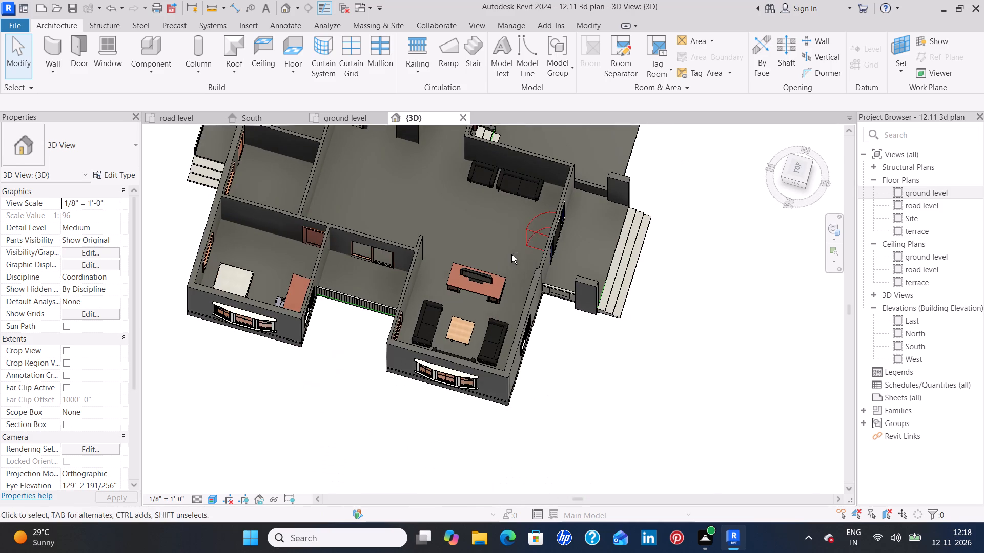
{"action": "middle_click_drag", "start_coordinate": [511, 254], "coordinate": [511, 320], "text": "shift"}
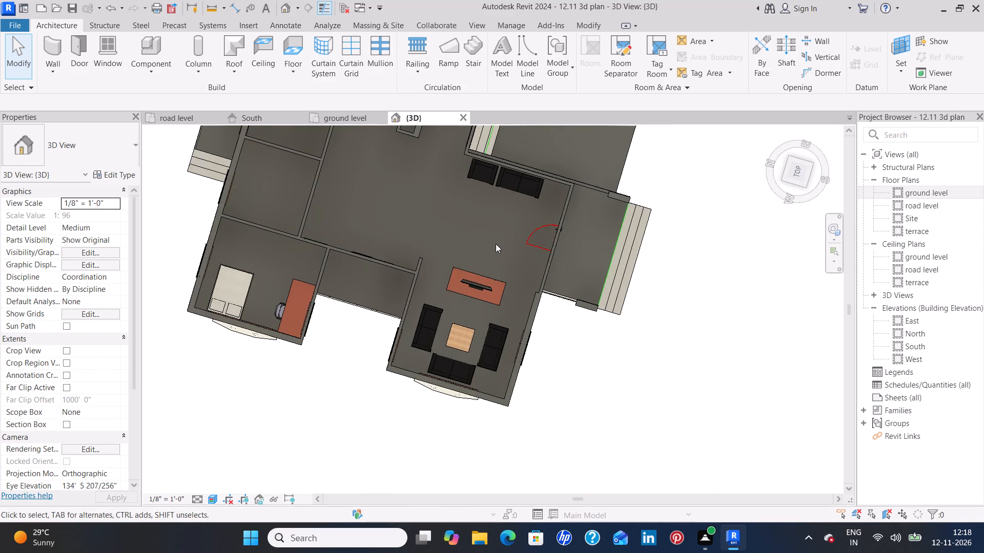
{"action": "middle_click_drag", "start_coordinate": [496, 244], "coordinate": [501, 179], "text": "shift"}
{"action": "middle_click_drag", "start_coordinate": [309, 274], "coordinate": [379, 314], "text": "shift"}
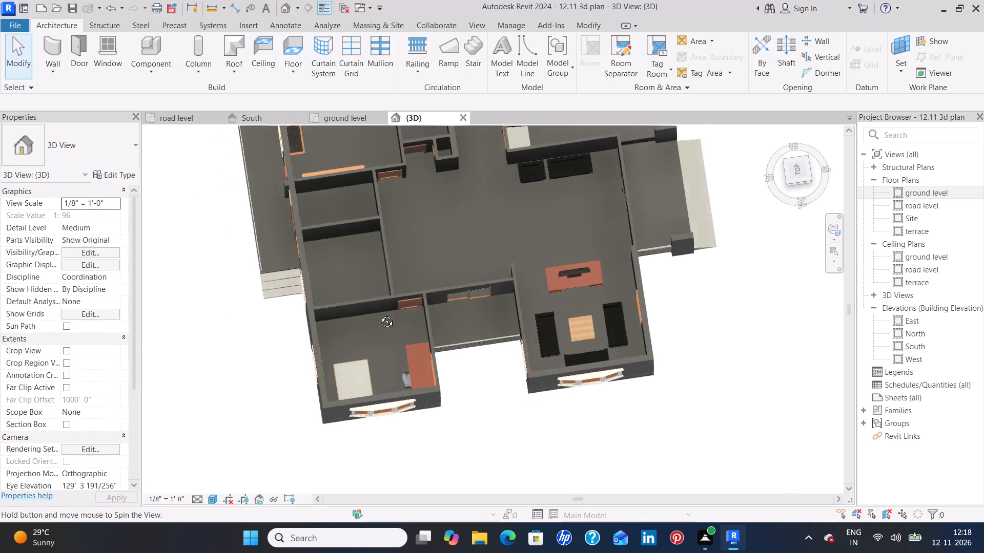
{"action": "middle_click_drag", "start_coordinate": [379, 314], "coordinate": [406, 327], "text": "shift"}
{"action": "middle_click", "coordinate": [408, 328]}
{"action": "middle_click_drag", "start_coordinate": [480, 391], "coordinate": [571, 348], "text": "shift"}
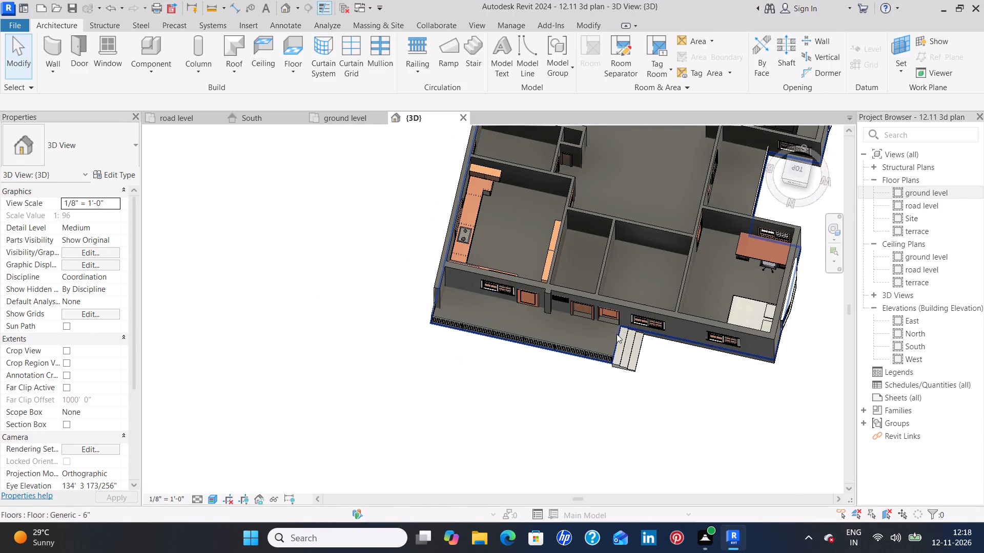
{"action": "middle_click", "coordinate": [676, 293], "text": "shift"}
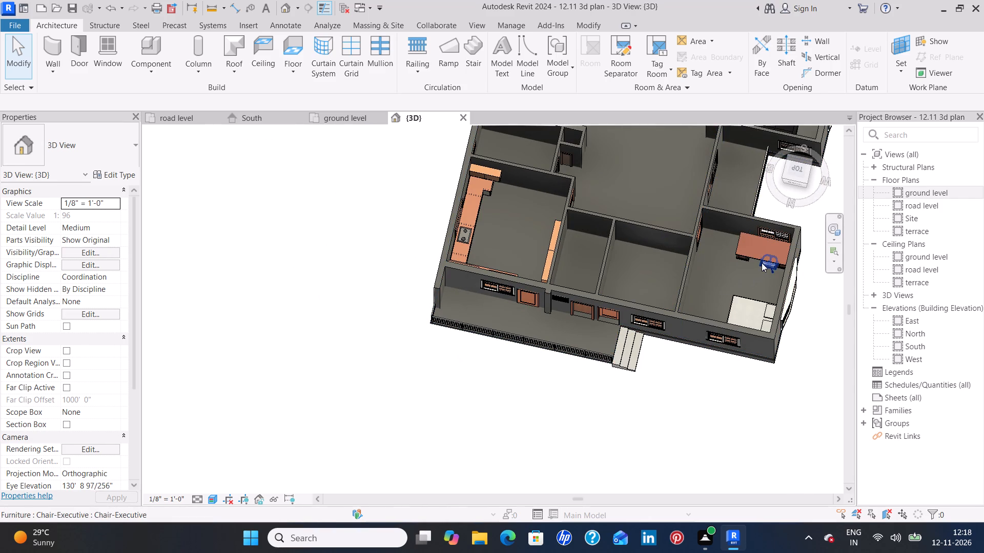
Shift the executive chair along the bedroom desk to about 3' 10" from the bay-window wall and pull it slightly away from the desk.
{"action": "scroll", "coordinate": [762, 263], "scroll_direction": "up", "scroll_amount": 7}
{"action": "middle_click_drag", "start_coordinate": [758, 265], "coordinate": [703, 258]}
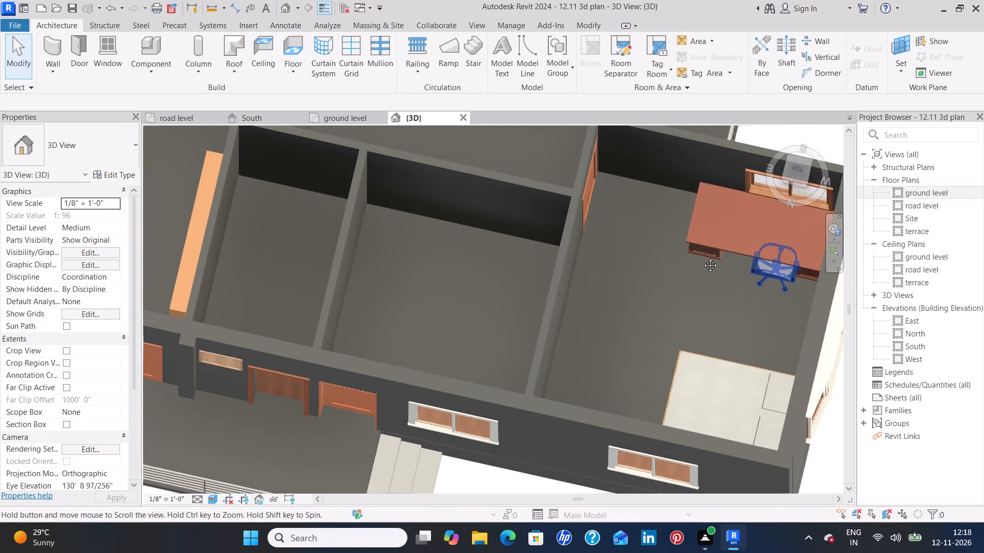
{"action": "middle_click_drag", "start_coordinate": [703, 258], "coordinate": [605, 264]}
{"action": "left_click", "coordinate": [619, 266]}
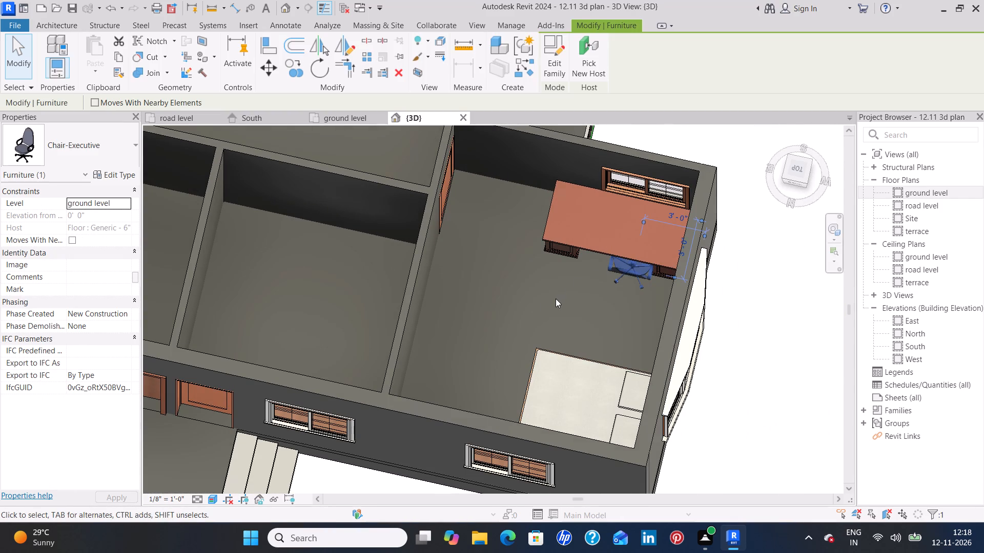
{"action": "key", "text": "Left"}
{"action": "key", "text": "Left"}
{"action": "key", "text": "Left"}
{"action": "key", "text": "Left"}
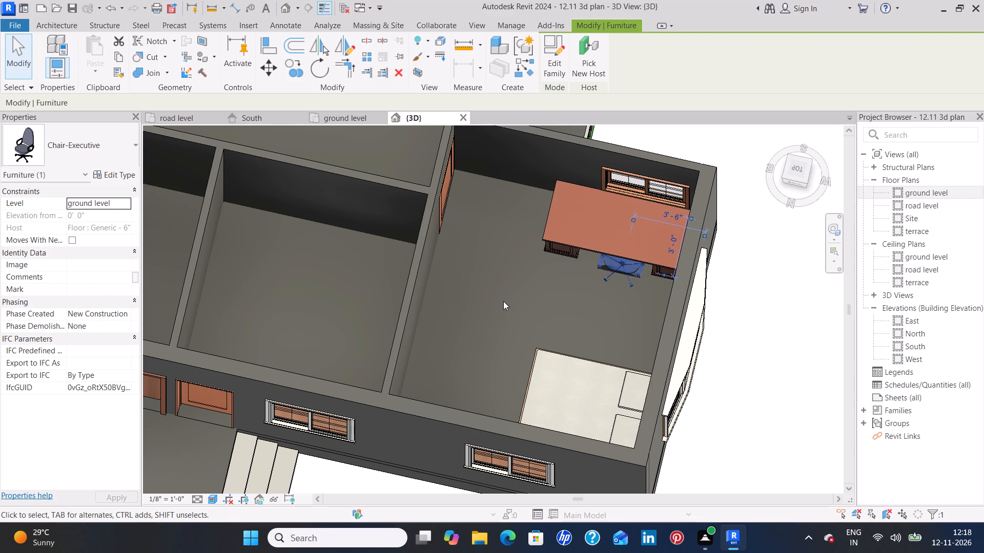
{"action": "key", "text": "Left"}
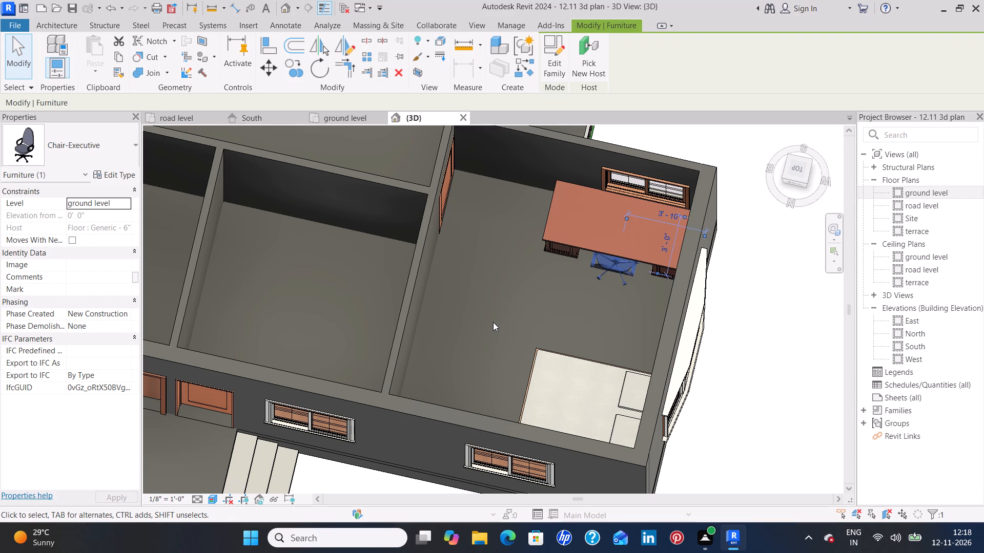
{"action": "key", "text": "Down"}
{"action": "key", "text": "Down"}
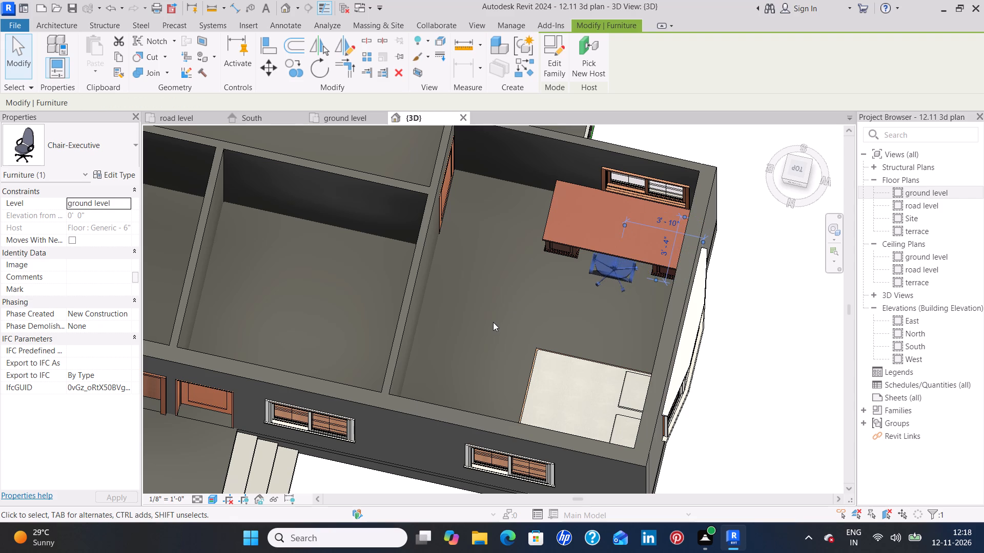
{"action": "left_click", "coordinate": [493, 322]}
{"action": "key", "text": "Left"}
{"action": "left_click", "coordinate": [493, 322]}
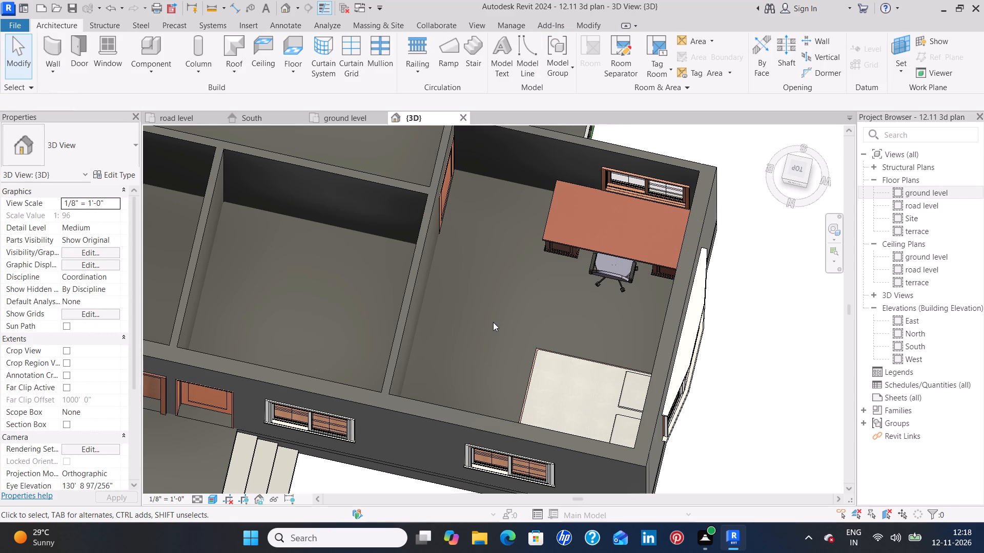
Nudge the executive chair back toward the bedroom desk so that its seat sits slightly under the desktop.
{"action": "left_click", "coordinate": [603, 277]}
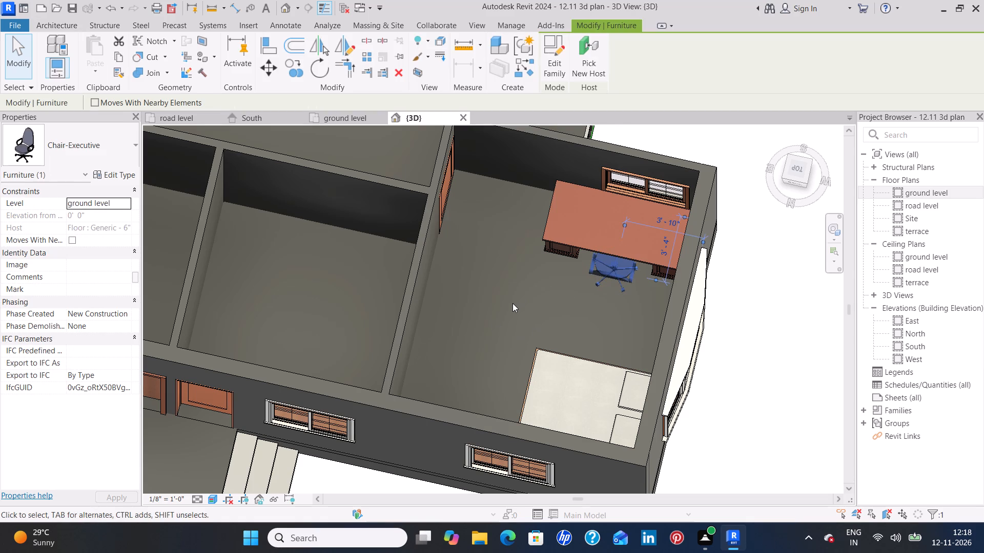
{"action": "key", "text": "Up"}
{"action": "key", "text": "Up"}
{"action": "key", "text": "Up"}
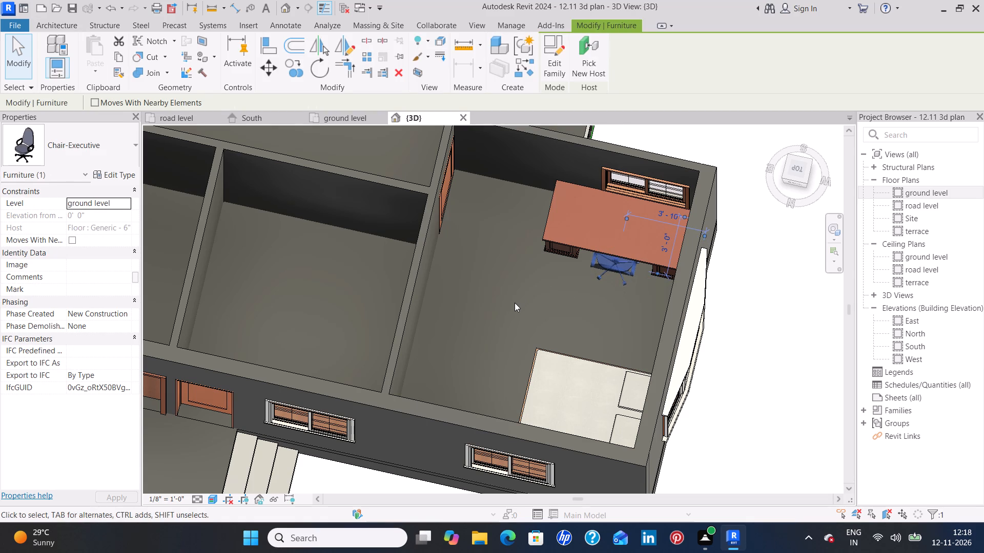
{"action": "key", "text": "Down"}
{"action": "left_click", "coordinate": [513, 304]}
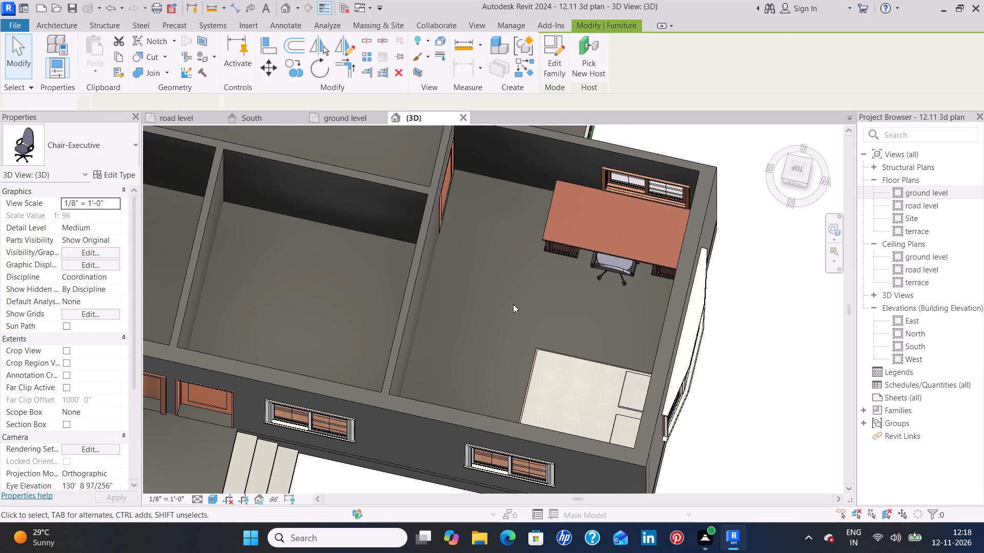
Examine the living room, front entrance, porch steps and side yard from above and from the front of the house.
{"action": "scroll", "coordinate": [513, 304], "scroll_direction": "down", "scroll_amount": 5}
{"action": "middle_click_drag", "start_coordinate": [659, 210], "coordinate": [501, 179]}
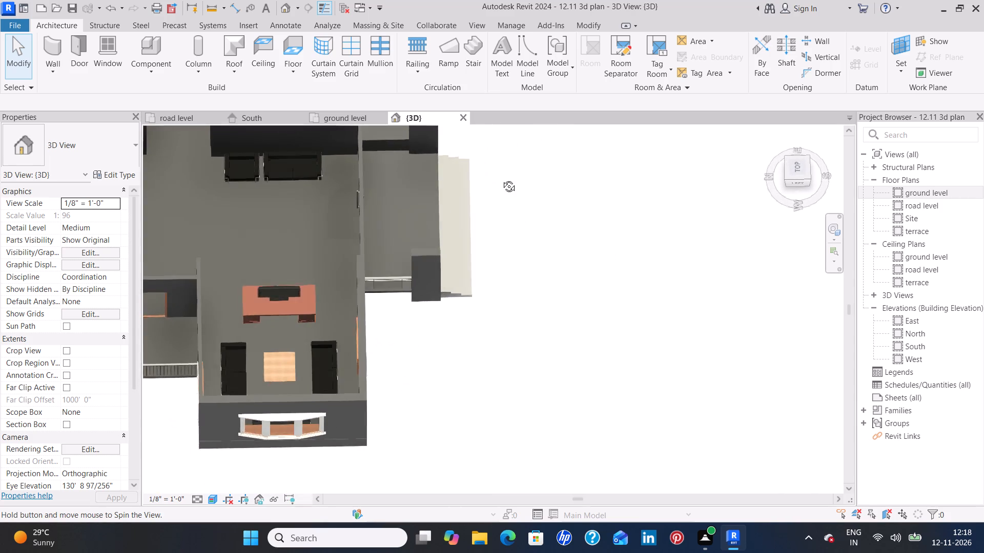
{"action": "middle_click_drag", "start_coordinate": [501, 179], "coordinate": [497, 148]}
{"action": "middle_click_drag", "start_coordinate": [522, 270], "coordinate": [533, 211], "text": "shift"}
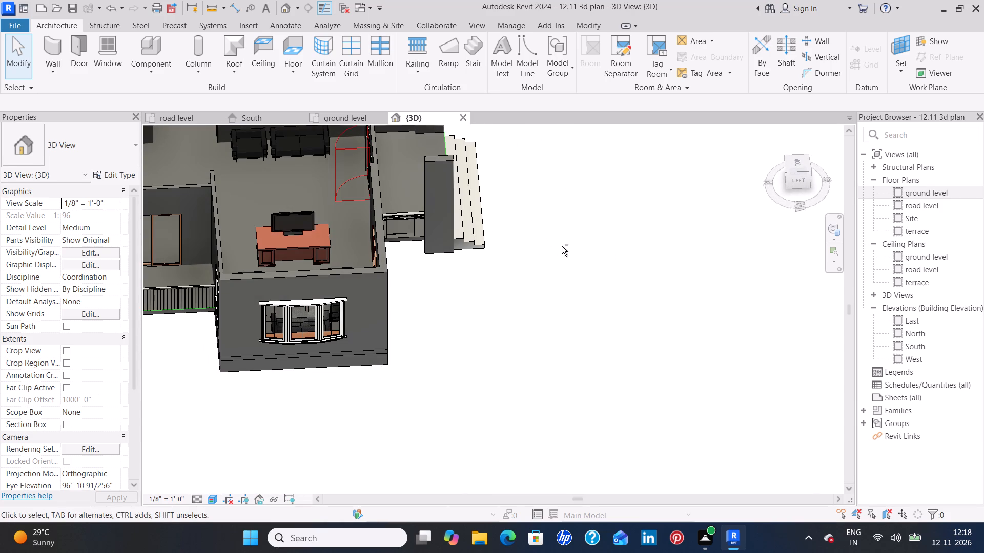
{"action": "middle_click_drag", "start_coordinate": [562, 246], "coordinate": [531, 301], "text": "shift"}
{"action": "scroll", "coordinate": [535, 292], "scroll_direction": "down", "scroll_amount": 4}
{"action": "middle_click_drag", "start_coordinate": [587, 268], "coordinate": [522, 321], "text": "shift"}
{"action": "middle_click_drag", "start_coordinate": [581, 251], "coordinate": [527, 298], "text": "shift"}
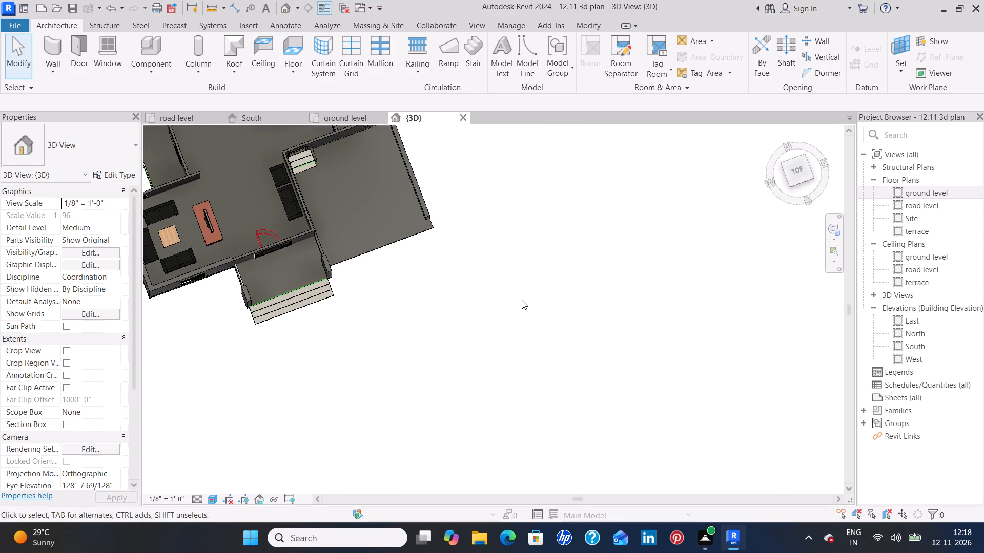
{"action": "middle_click_drag", "start_coordinate": [516, 289], "coordinate": [523, 193], "text": "shift"}
{"action": "middle_click_drag", "start_coordinate": [570, 240], "coordinate": [546, 253], "text": "shift"}
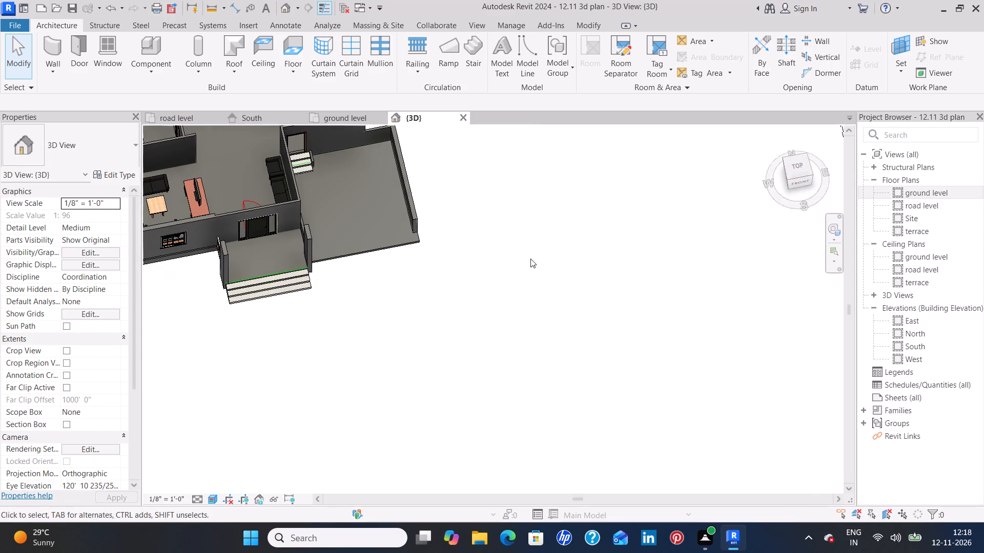
{"action": "middle_click_drag", "start_coordinate": [529, 253], "coordinate": [518, 181], "text": "shift"}
{"action": "middle_click_drag", "start_coordinate": [510, 239], "coordinate": [572, 370]}
{"action": "middle_click_drag", "start_coordinate": [551, 359], "coordinate": [529, 229], "text": "shift"}
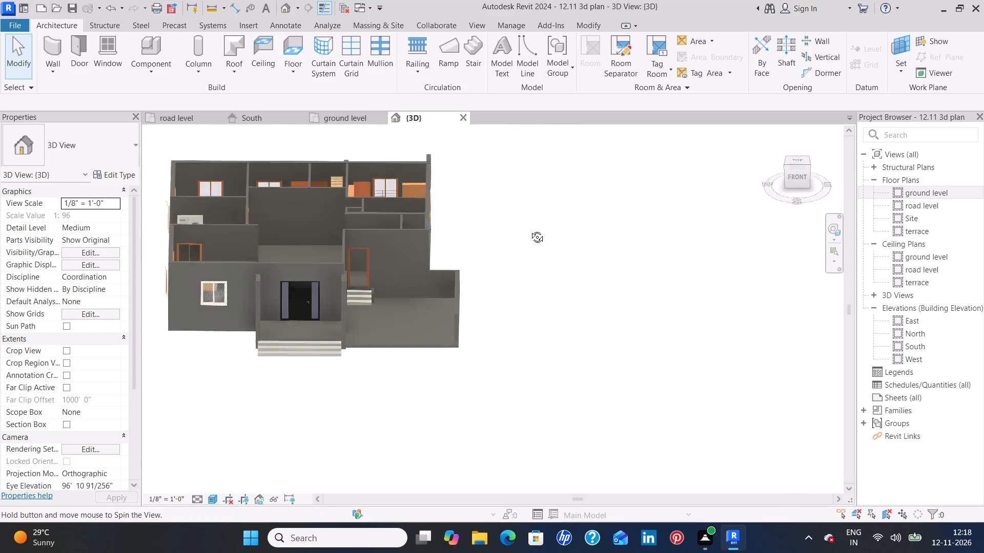
{"action": "middle_click_drag", "start_coordinate": [529, 229], "coordinate": [528, 218], "text": "shift"}
Nudge the 36" x 84" cased passage opening sideways along its wall to centre it over the small side steps.
{"action": "scroll", "coordinate": [375, 275], "scroll_direction": "up", "scroll_amount": 8}
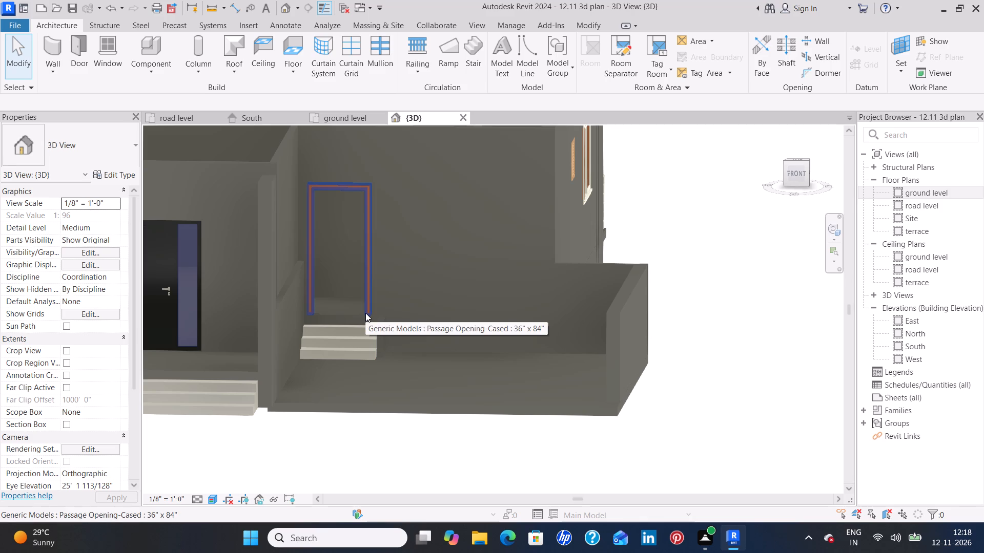
{"action": "scroll", "coordinate": [369, 307], "scroll_direction": "up", "scroll_amount": 3}
{"action": "middle_click_drag", "start_coordinate": [452, 311], "coordinate": [511, 308], "text": "shift"}
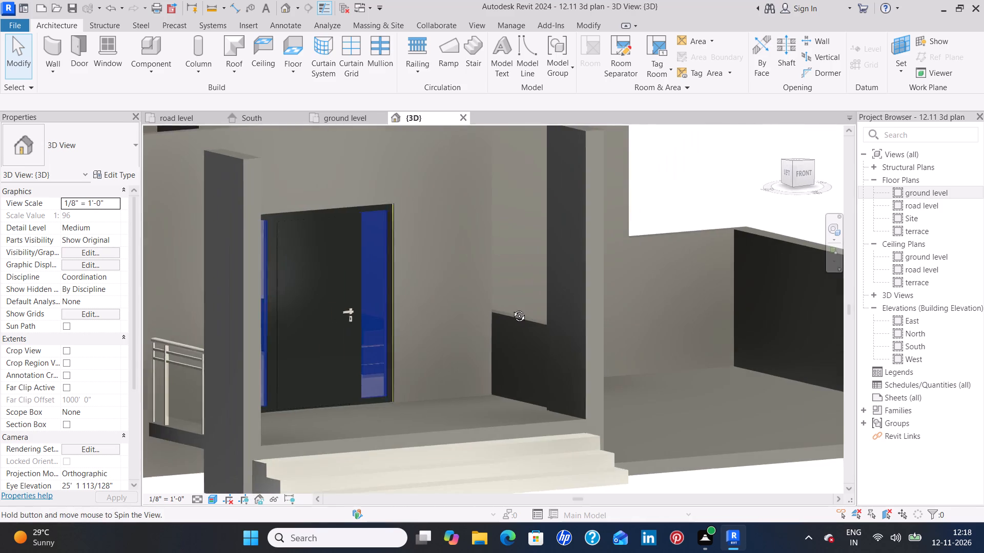
{"action": "middle_click_drag", "start_coordinate": [511, 308], "coordinate": [459, 310], "text": "shift"}
{"action": "scroll", "coordinate": [386, 291], "scroll_direction": "up", "scroll_amount": 5}
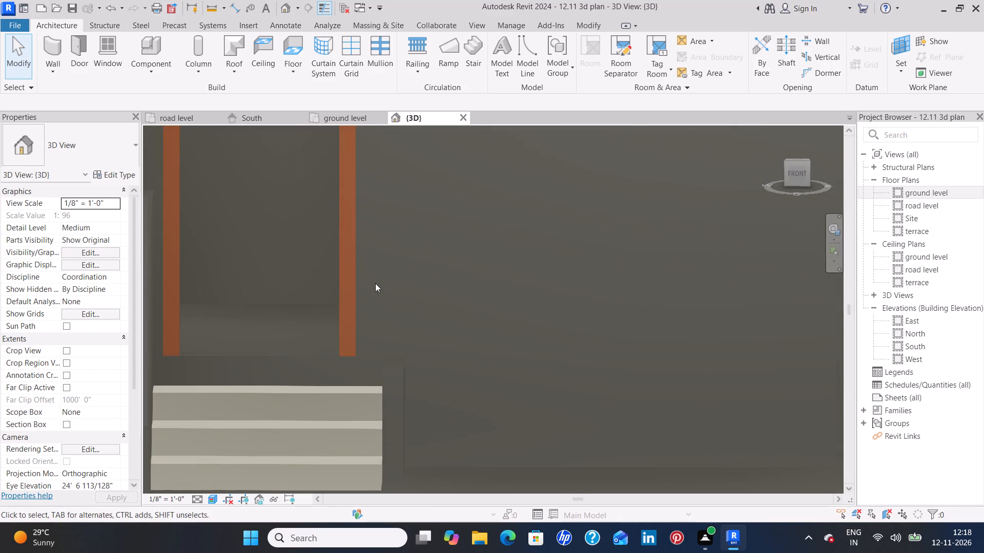
{"action": "left_click", "coordinate": [345, 324]}
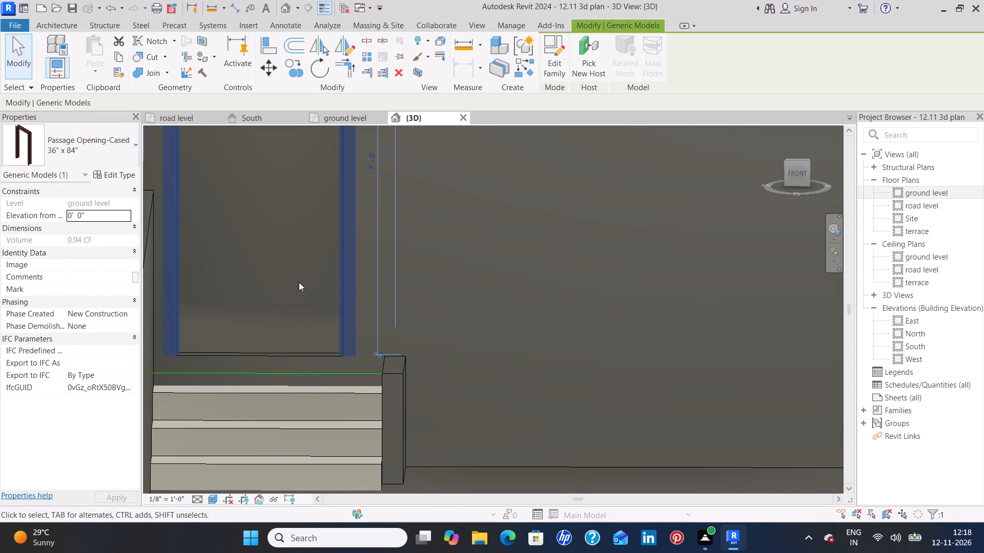
{"action": "key", "text": "Right"}
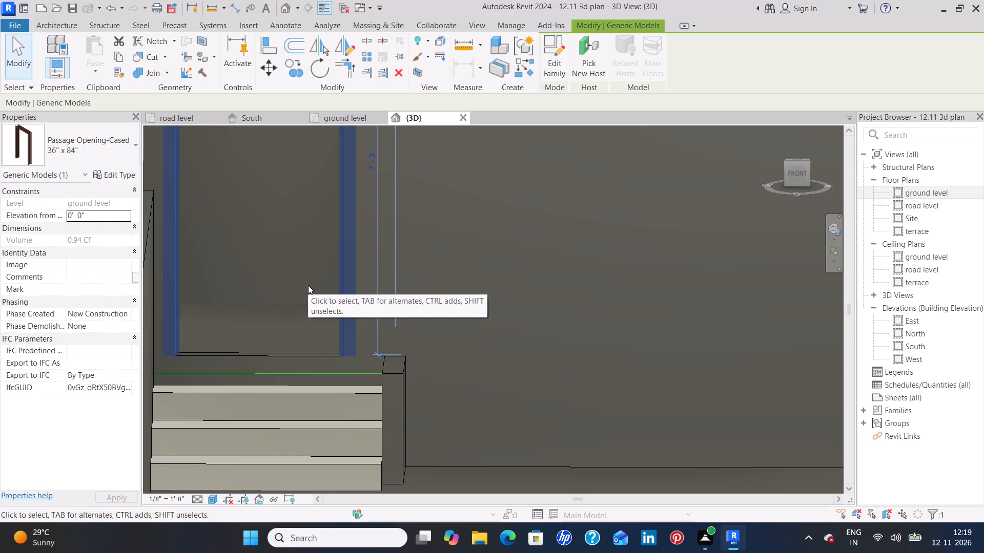
{"action": "key", "text": "Right"}
{"action": "key", "text": "Right"}
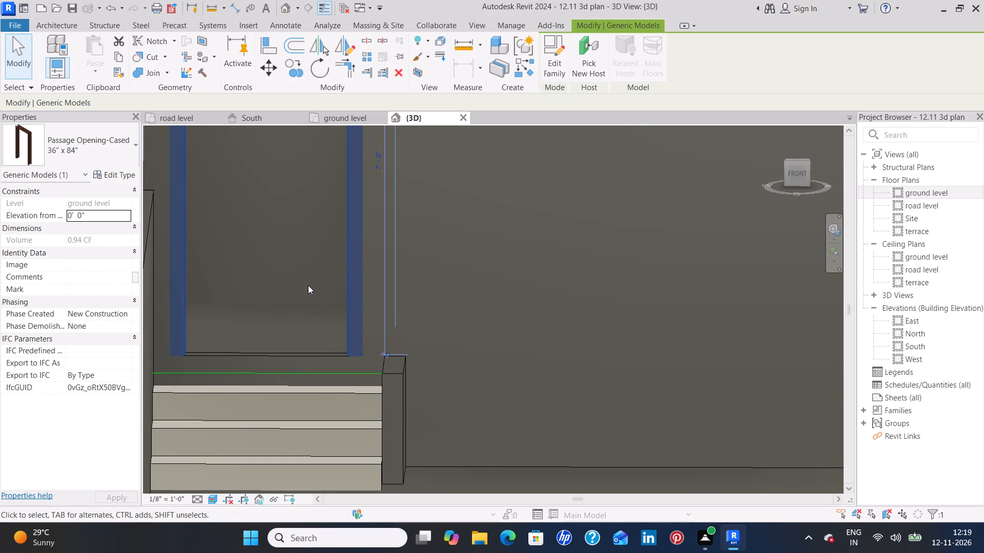
{"action": "key", "text": "Right"}
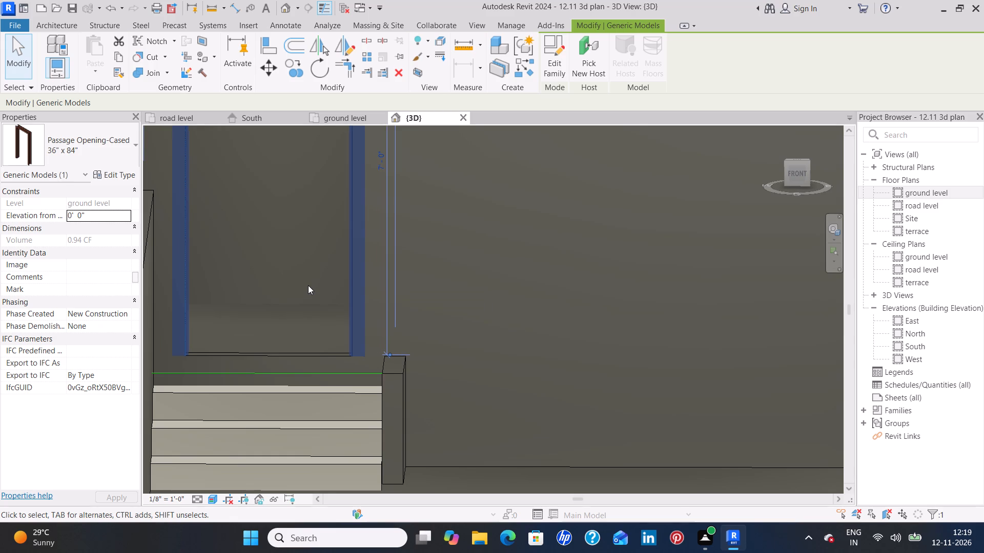
{"action": "left_click", "coordinate": [309, 285]}
{"action": "scroll", "coordinate": [313, 284], "scroll_direction": "down", "scroll_amount": 4}
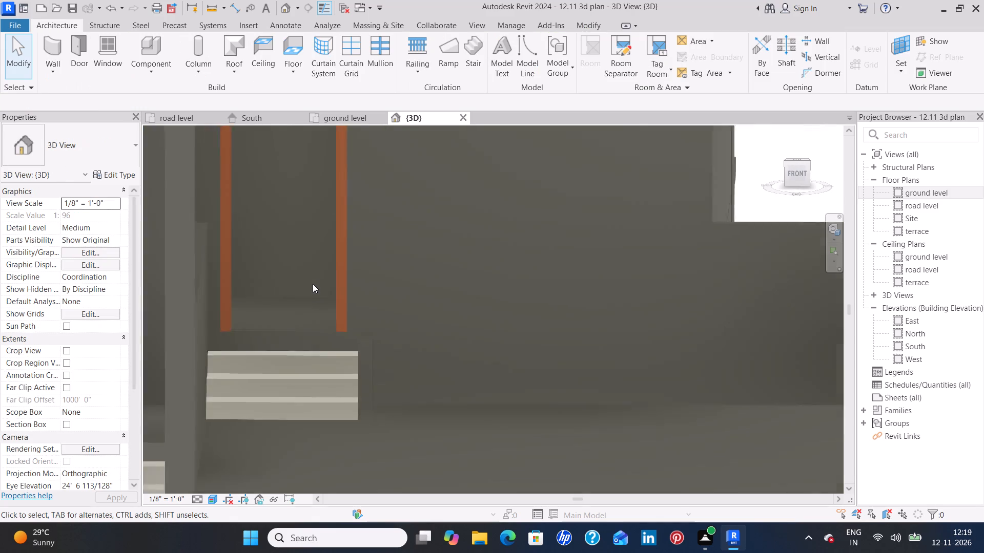
Nudge the 30" x 80" single-flush door in the small shaft's wall about 3" sideways, toward the living hall.
{"action": "scroll", "coordinate": [313, 284], "scroll_direction": "down", "scroll_amount": 1}
{"action": "scroll", "coordinate": [394, 221], "scroll_direction": "down", "scroll_amount": 3}
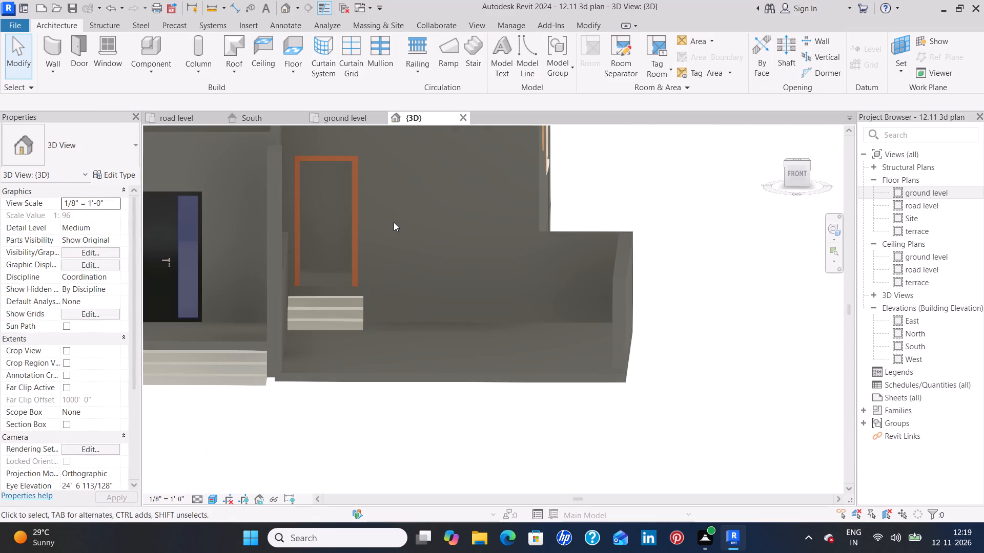
{"action": "scroll", "coordinate": [381, 243], "scroll_direction": "down", "scroll_amount": 4}
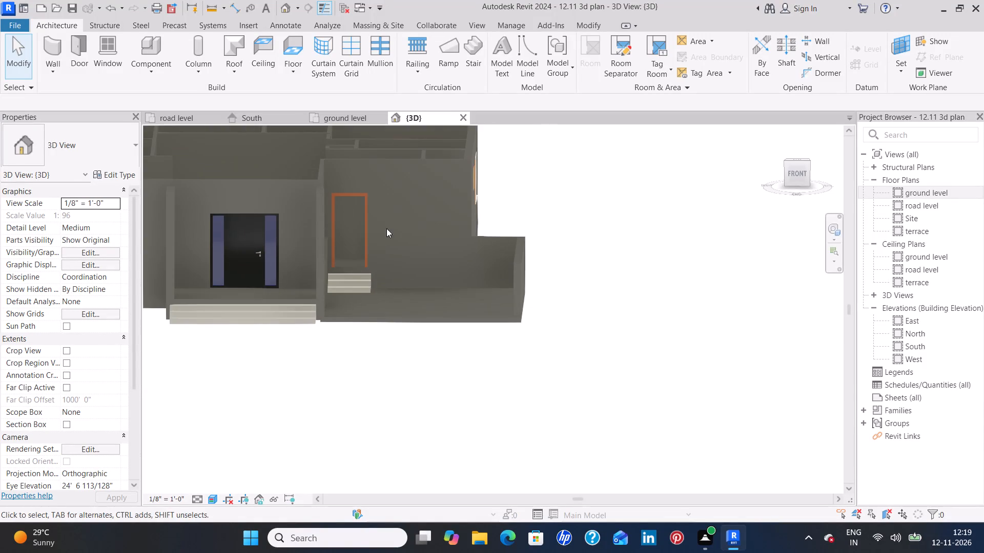
{"action": "middle_click_drag", "start_coordinate": [394, 214], "coordinate": [443, 397]}
{"action": "middle_click_drag", "start_coordinate": [457, 251], "coordinate": [458, 253], "text": "shift"}
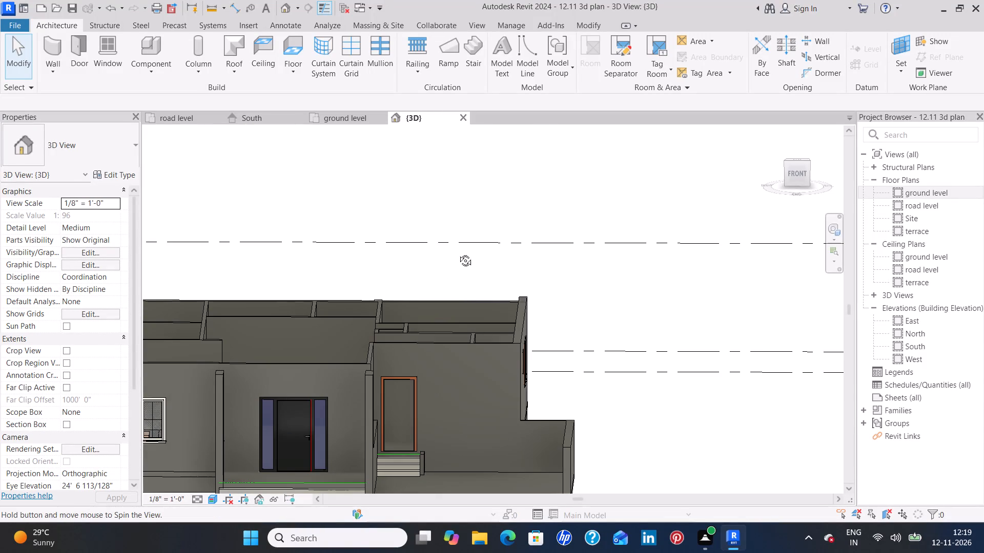
{"action": "middle_click_drag", "start_coordinate": [458, 253], "coordinate": [487, 387], "text": "shift"}
{"action": "middle_click_drag", "start_coordinate": [290, 349], "coordinate": [388, 388], "text": "shift"}
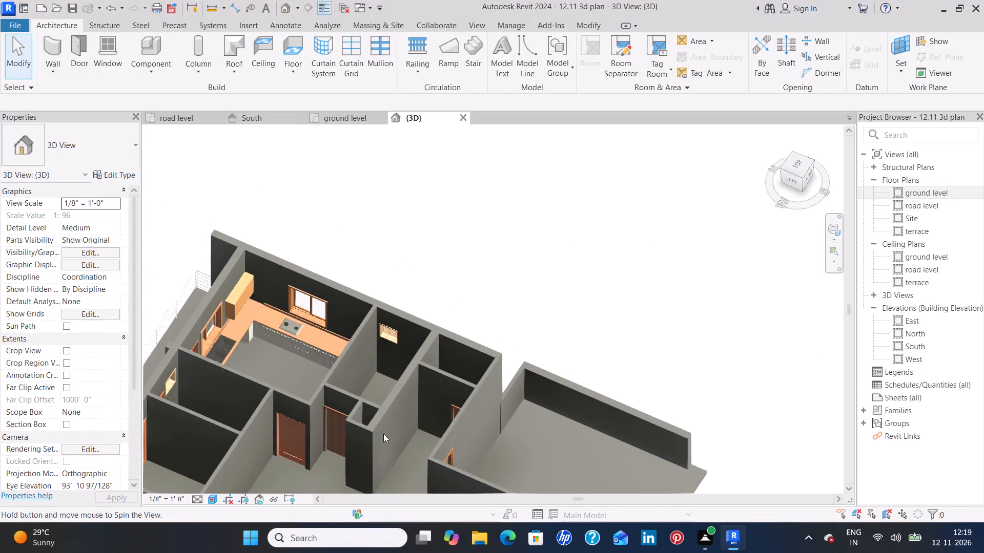
{"action": "middle_click_drag", "start_coordinate": [406, 479], "coordinate": [493, 458], "text": "shift"}
{"action": "middle_click_drag", "start_coordinate": [491, 460], "coordinate": [572, 289]}
{"action": "middle_click_drag", "start_coordinate": [489, 380], "coordinate": [575, 434], "text": "shift"}
{"action": "middle_click_drag", "start_coordinate": [616, 401], "coordinate": [639, 407], "text": "shift"}
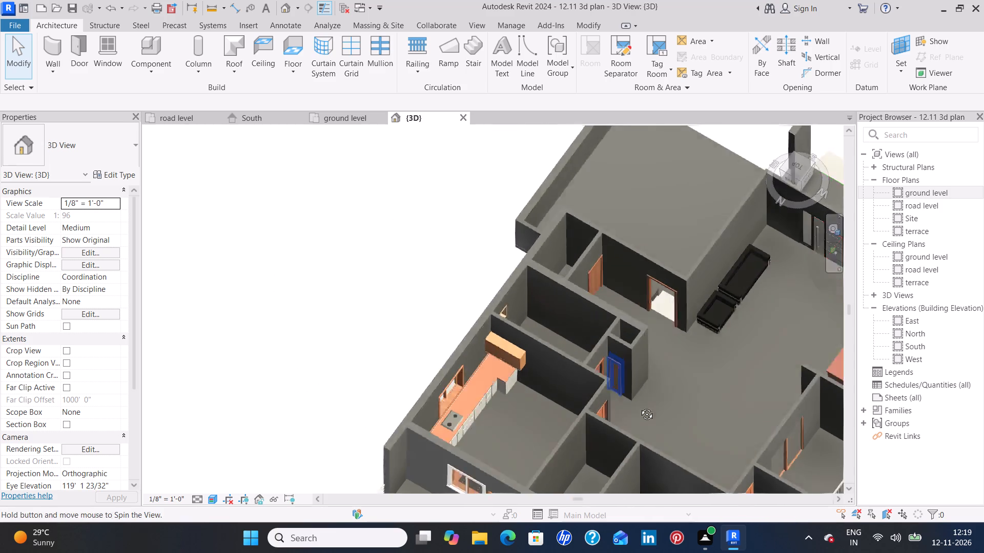
{"action": "middle_click_drag", "start_coordinate": [639, 407], "coordinate": [655, 409], "text": "shift"}
{"action": "scroll", "coordinate": [678, 357], "scroll_direction": "up", "scroll_amount": 8}
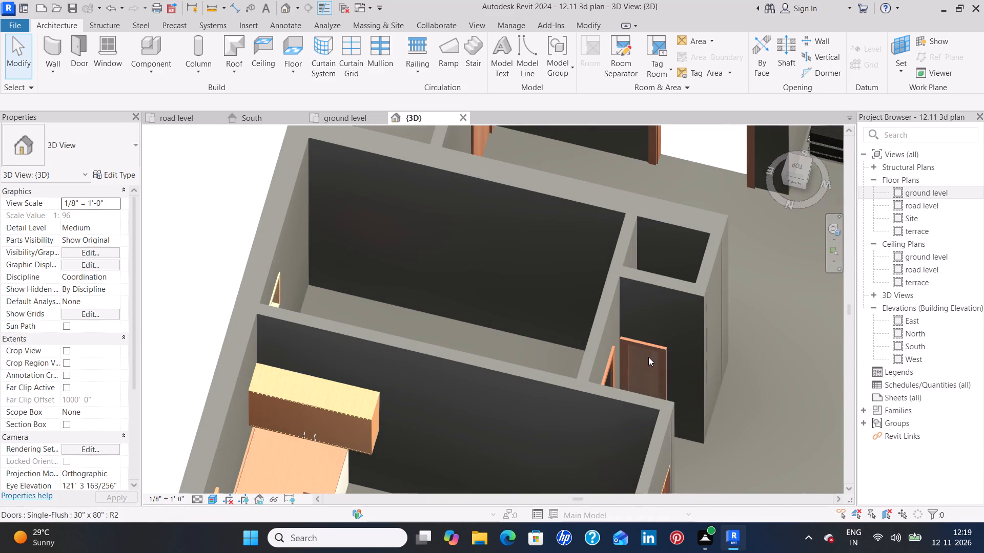
{"action": "left_click", "coordinate": [650, 343]}
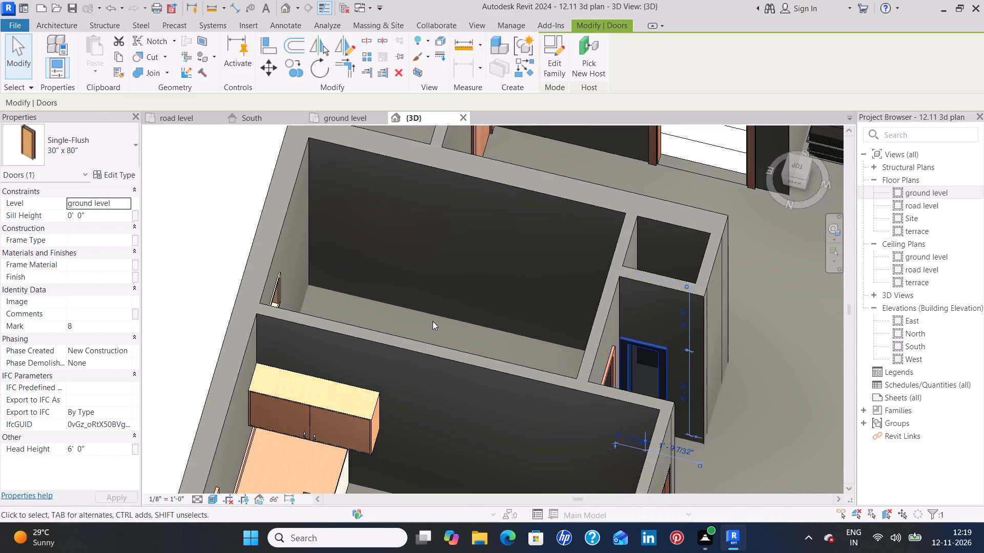
{"action": "key", "text": "Right"}
{"action": "key", "text": "Right"}
{"action": "key", "text": "Right"}
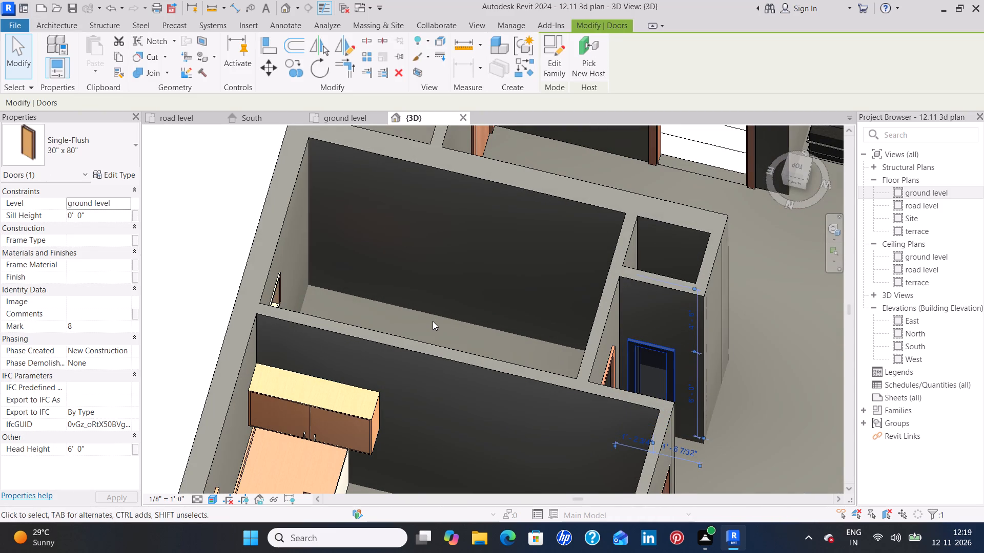
{"action": "left_click", "coordinate": [793, 383]}
Lower the top of the 4.5" wall holding the door at the passage end to just above the door, about 6' 11 3/4" high.
{"action": "middle_click_drag", "start_coordinate": [807, 365], "coordinate": [806, 367], "text": "shift"}
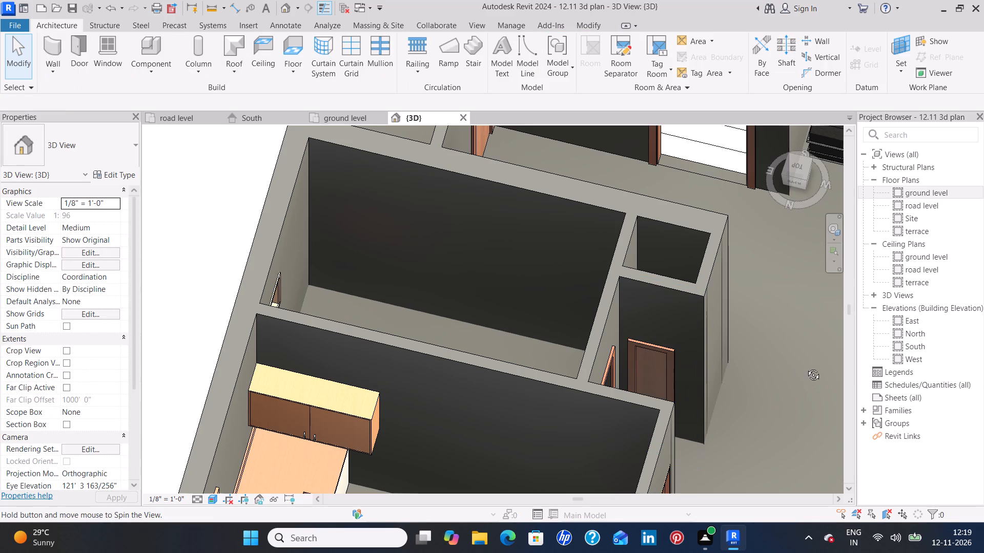
{"action": "middle_click_drag", "start_coordinate": [806, 367], "coordinate": [694, 422], "text": "shift"}
{"action": "middle_click_drag", "start_coordinate": [371, 399], "coordinate": [505, 254]}
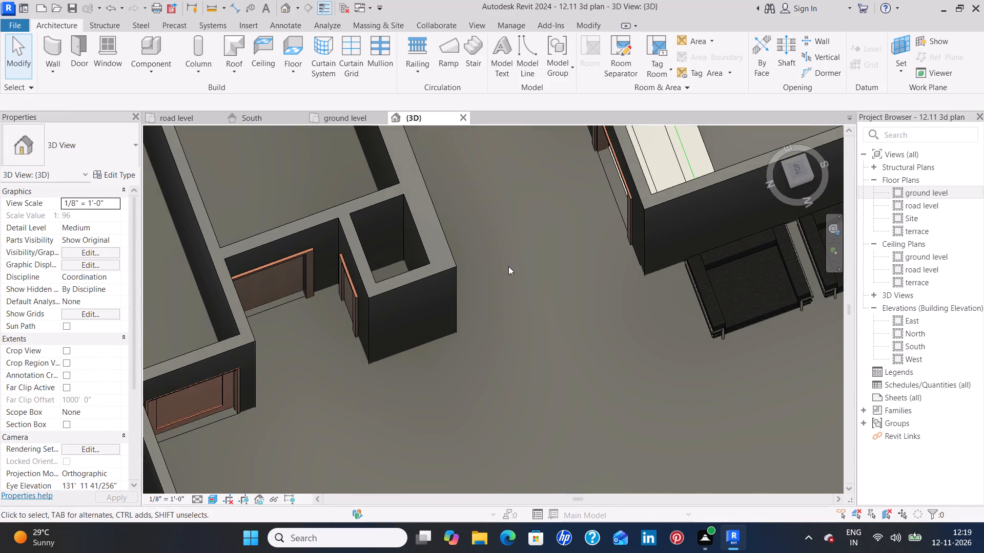
{"action": "middle_click_drag", "start_coordinate": [510, 273], "coordinate": [470, 341]}
{"action": "middle_click_drag", "start_coordinate": [439, 350], "coordinate": [442, 209], "text": "shift"}
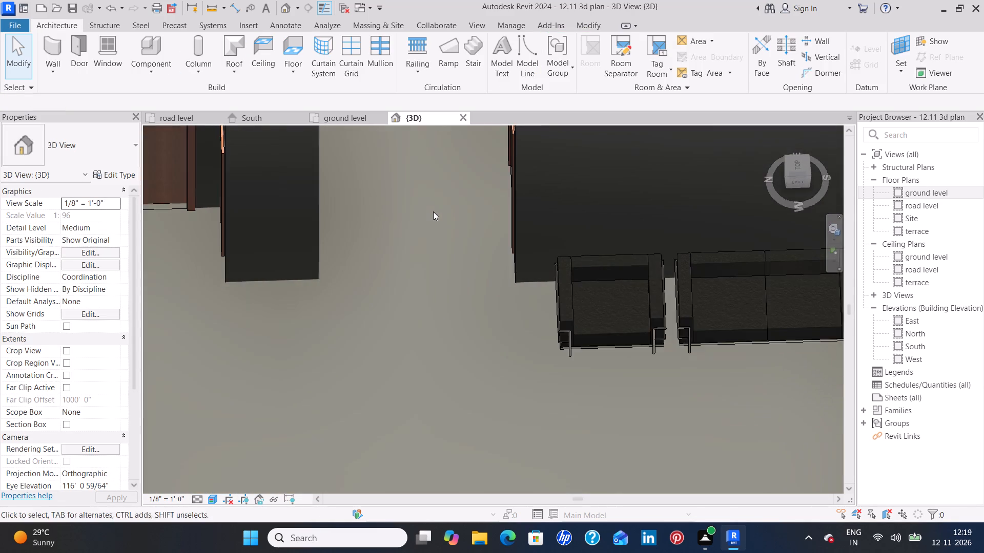
{"action": "middle_click_drag", "start_coordinate": [433, 212], "coordinate": [465, 423]}
{"action": "middle_click_drag", "start_coordinate": [471, 415], "coordinate": [470, 322], "text": "shift"}
{"action": "middle_click_drag", "start_coordinate": [460, 303], "coordinate": [466, 408]}
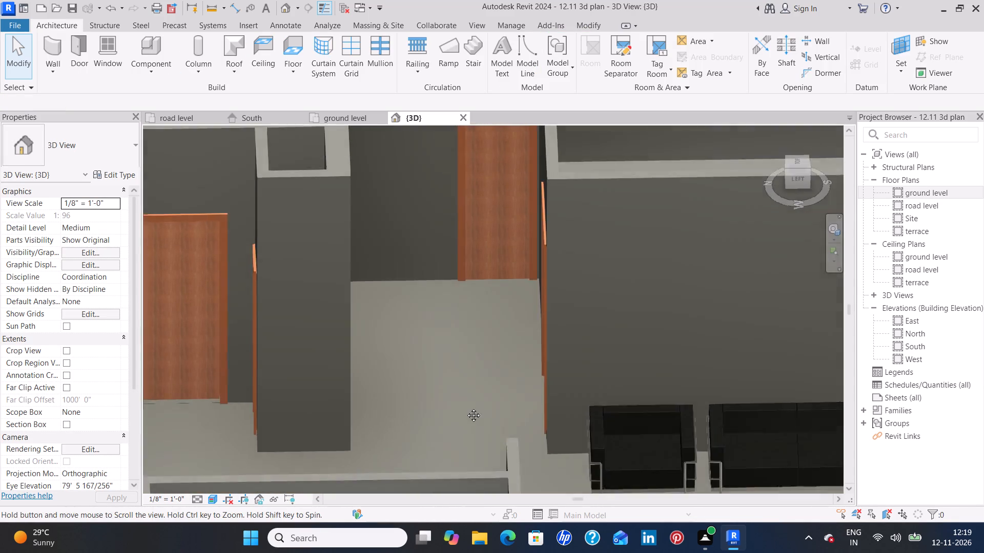
{"action": "middle_click_drag", "start_coordinate": [466, 408], "coordinate": [466, 465]}
{"action": "middle_click_drag", "start_coordinate": [459, 409], "coordinate": [459, 452]}
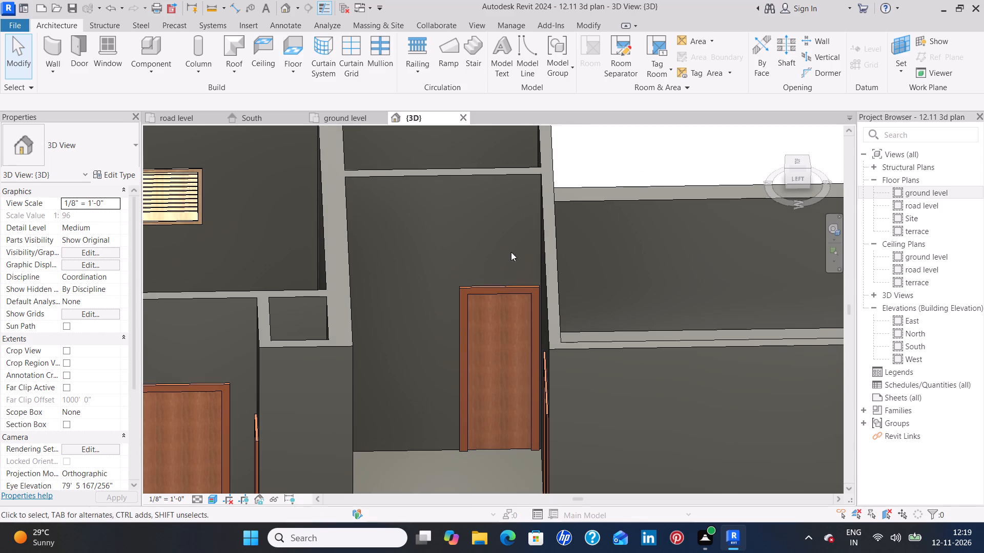
{"action": "left_click", "coordinate": [487, 169]}
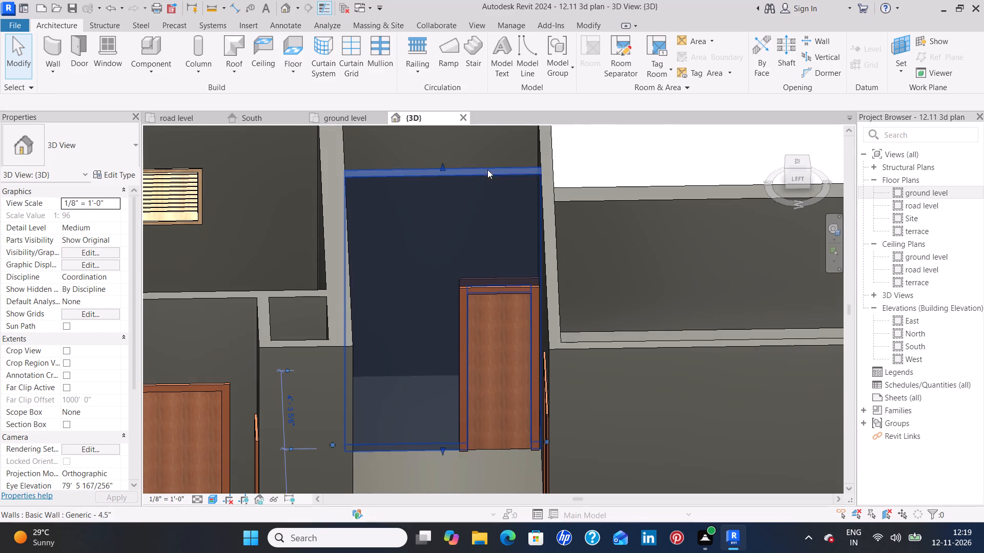
{"action": "left_click_drag", "start_coordinate": [442, 167], "coordinate": [449, 235]}
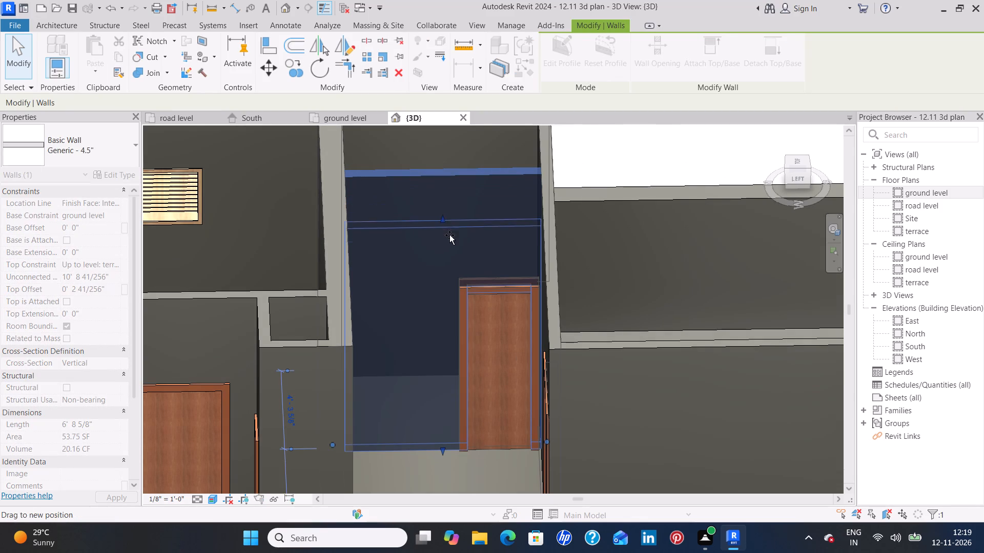
{"action": "left_click_drag", "start_coordinate": [449, 235], "coordinate": [454, 264]}
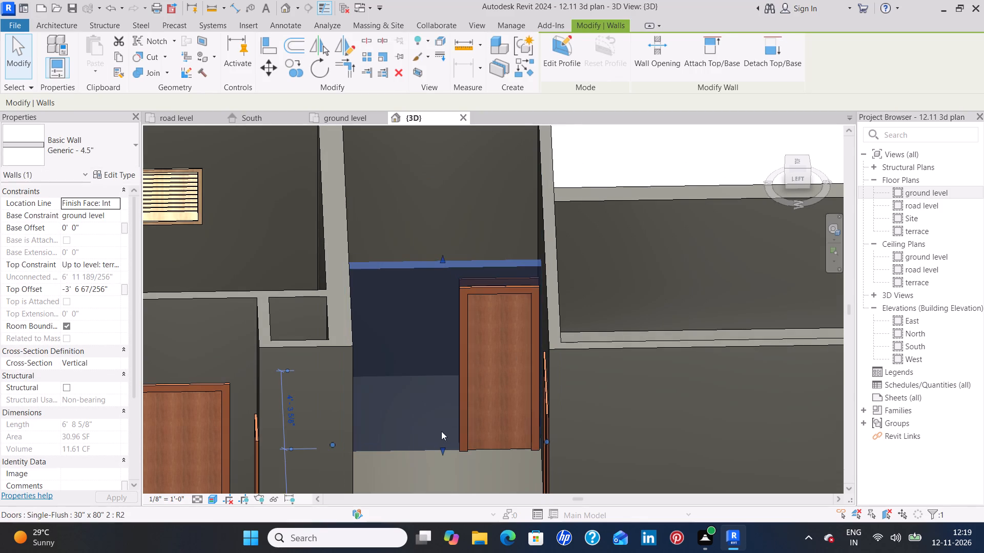
{"action": "left_click", "coordinate": [398, 474]}
Examine the bay-window side, the front porch, side yard and steps, and the living hall and kitchen walls from several angles.
{"action": "scroll", "coordinate": [486, 288], "scroll_direction": "down", "scroll_amount": 5}
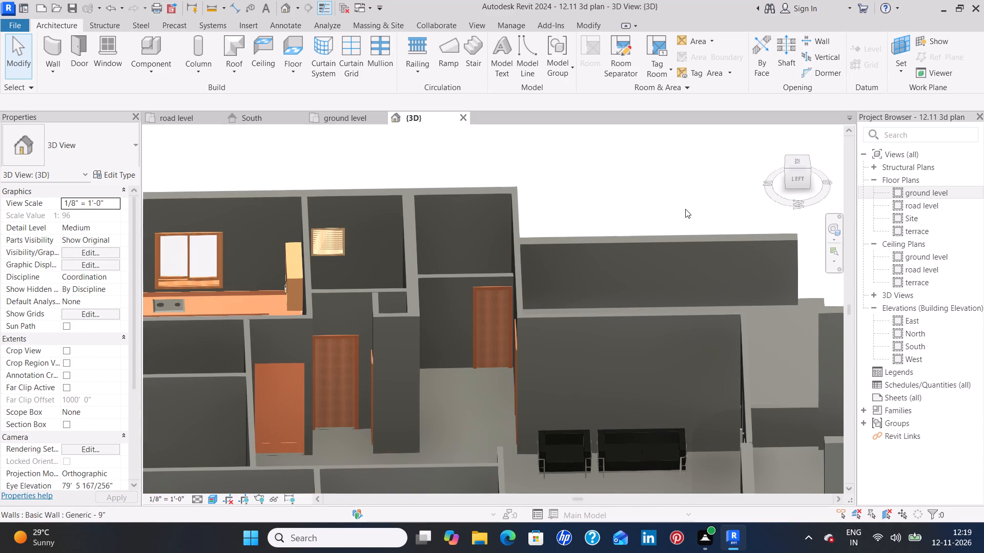
{"action": "middle_click_drag", "start_coordinate": [685, 209], "coordinate": [688, 139], "text": "shift"}
{"action": "middle_click_drag", "start_coordinate": [661, 205], "coordinate": [655, 166], "text": "shift"}
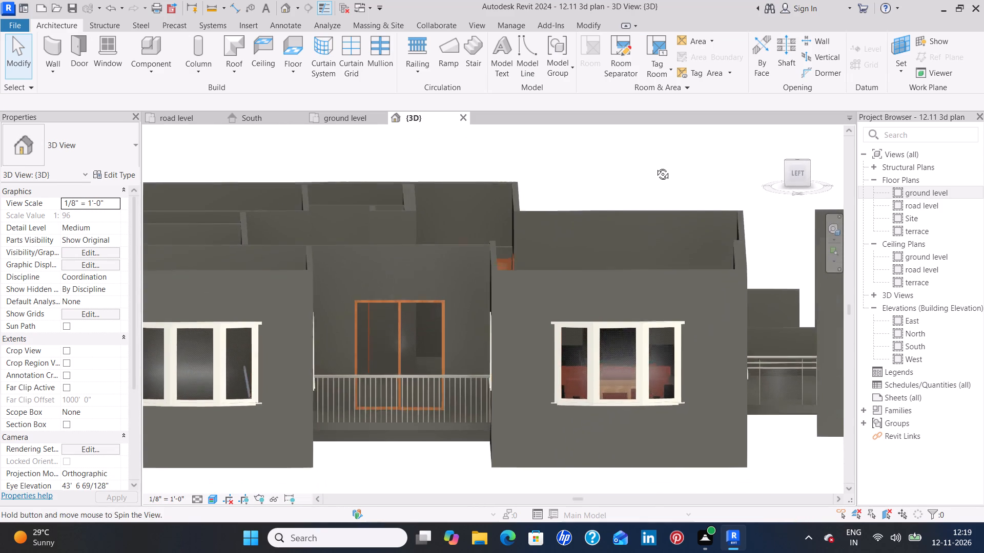
{"action": "middle_click_drag", "start_coordinate": [655, 166], "coordinate": [655, 164], "text": "shift"}
{"action": "middle_click_drag", "start_coordinate": [654, 164], "coordinate": [568, 224], "text": "shift"}
{"action": "middle_click_drag", "start_coordinate": [638, 198], "coordinate": [607, 242], "text": "shift"}
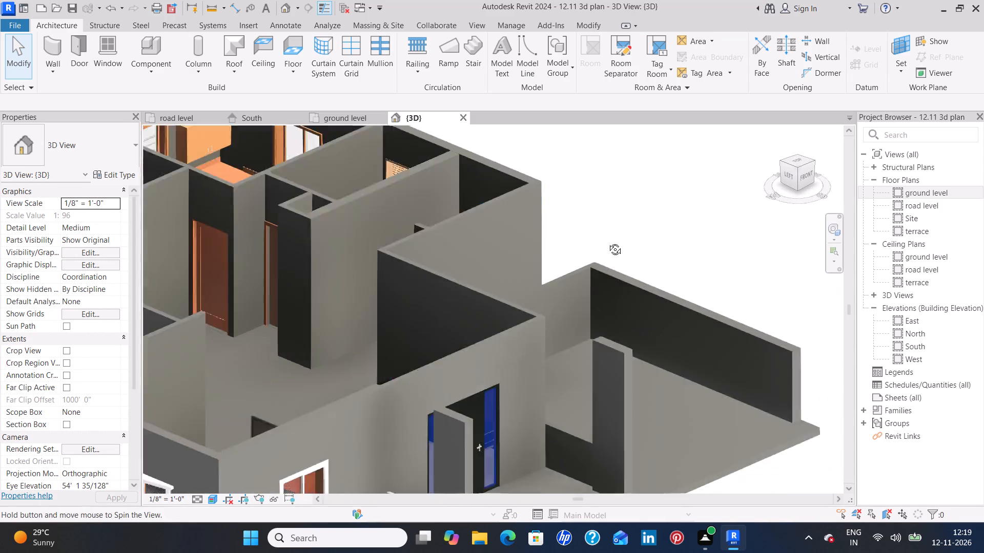
{"action": "middle_click_drag", "start_coordinate": [607, 242], "coordinate": [574, 257], "text": "shift"}
{"action": "middle_click_drag", "start_coordinate": [589, 249], "coordinate": [667, 236]}
{"action": "middle_click_drag", "start_coordinate": [683, 204], "coordinate": [548, 282], "text": "shift"}
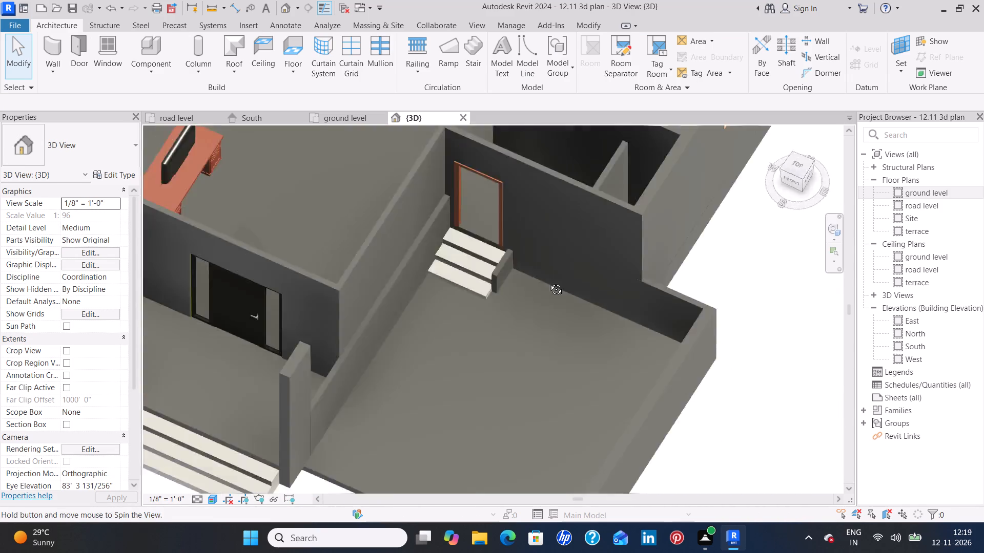
{"action": "middle_click_drag", "start_coordinate": [548, 282], "coordinate": [539, 281], "text": "shift"}
{"action": "middle_click_drag", "start_coordinate": [461, 318], "coordinate": [486, 259]}
{"action": "middle_click_drag", "start_coordinate": [491, 300], "coordinate": [497, 192], "text": "shift"}
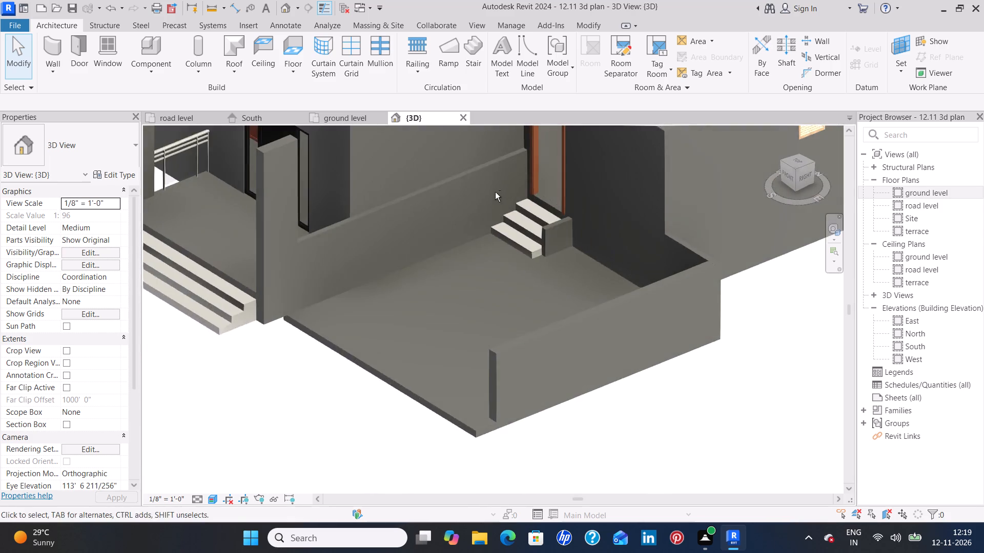
{"action": "middle_click_drag", "start_coordinate": [492, 219], "coordinate": [509, 359]}
{"action": "middle_click_drag", "start_coordinate": [624, 218], "coordinate": [607, 375]}
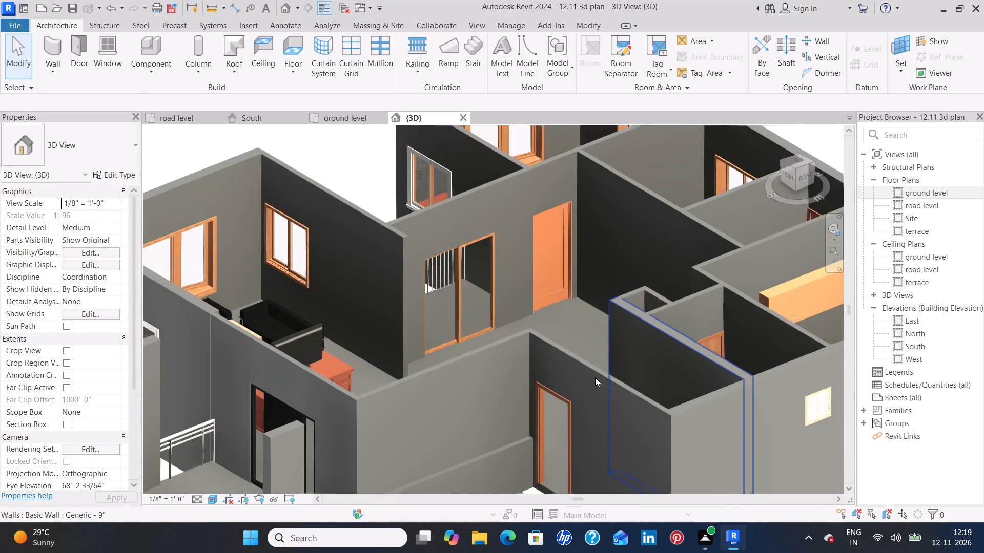
{"action": "middle_click_drag", "start_coordinate": [568, 326], "coordinate": [528, 336], "text": "shift"}
{"action": "middle_click_drag", "start_coordinate": [626, 345], "coordinate": [614, 299], "text": "shift"}
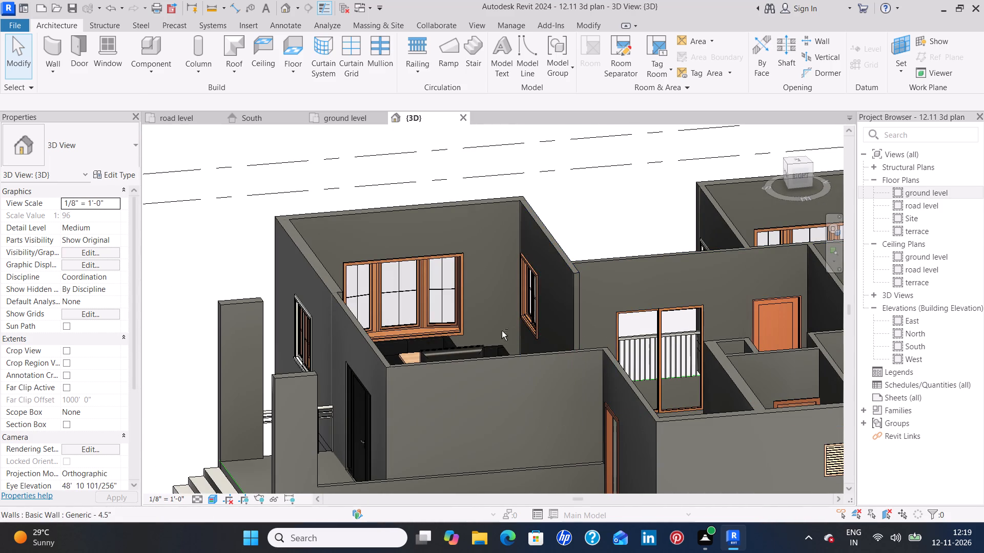
{"action": "middle_click_drag", "start_coordinate": [502, 331], "coordinate": [562, 346], "text": "shift"}
{"action": "middle_click_drag", "start_coordinate": [562, 341], "coordinate": [652, 337]}
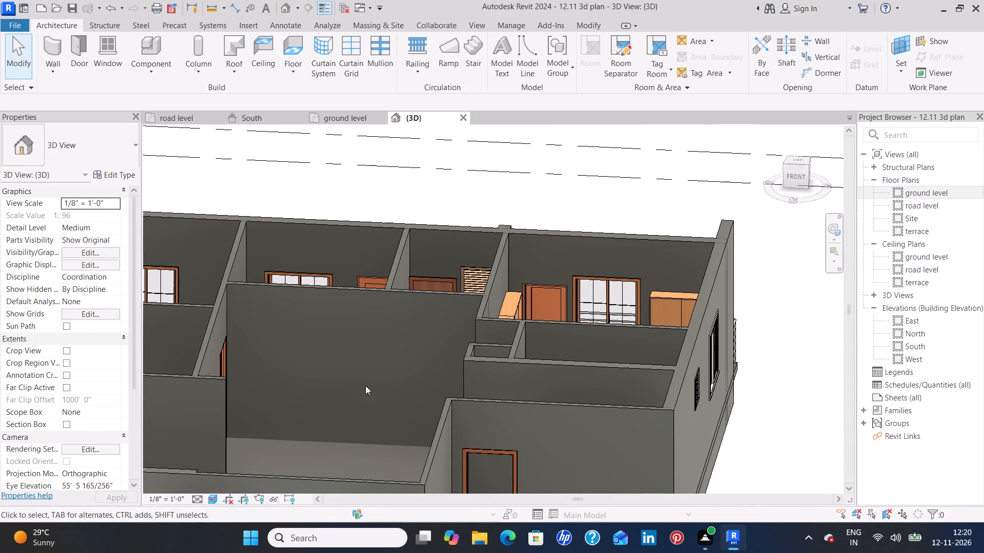
{"action": "middle_click_drag", "start_coordinate": [428, 315], "coordinate": [403, 401], "text": "shift"}
{"action": "middle_click_drag", "start_coordinate": [387, 335], "coordinate": [426, 388]}
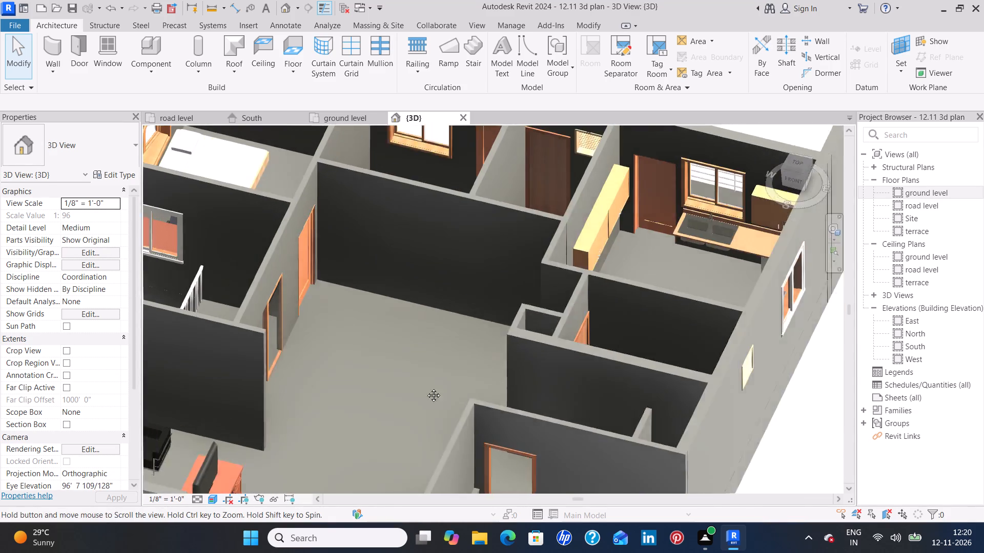
{"action": "middle_click_drag", "start_coordinate": [426, 388], "coordinate": [484, 416]}
{"action": "middle_click_drag", "start_coordinate": [398, 417], "coordinate": [424, 425], "text": "shift"}
{"action": "middle_click_drag", "start_coordinate": [434, 419], "coordinate": [530, 419], "text": "shift"}
{"action": "middle_click_drag", "start_coordinate": [535, 439], "coordinate": [581, 272]}
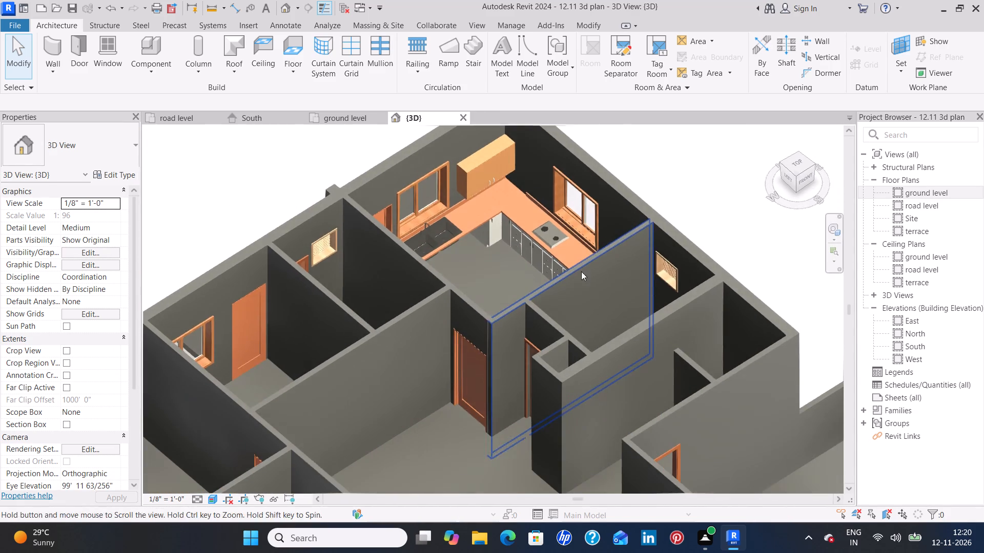
Nudge the 30" x 84" single-flush door beside the kitchen door slightly sideways along its wall, toward the shaft.
{"action": "middle_click_drag", "start_coordinate": [452, 470], "coordinate": [539, 478], "text": "shift"}
{"action": "middle_click_drag", "start_coordinate": [576, 466], "coordinate": [594, 288]}
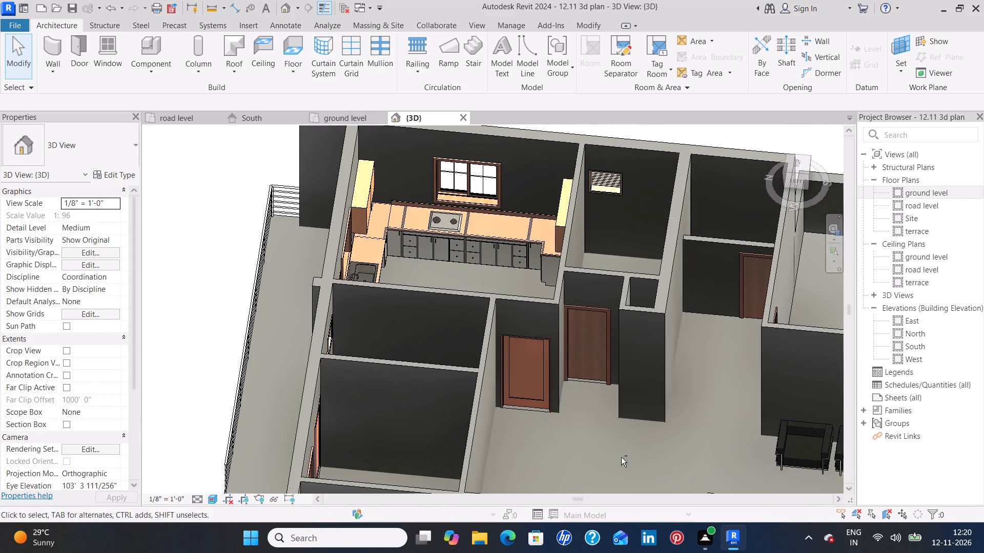
{"action": "middle_click_drag", "start_coordinate": [621, 457], "coordinate": [671, 444], "text": "shift"}
{"action": "middle_click_drag", "start_coordinate": [664, 440], "coordinate": [594, 418], "text": "shift"}
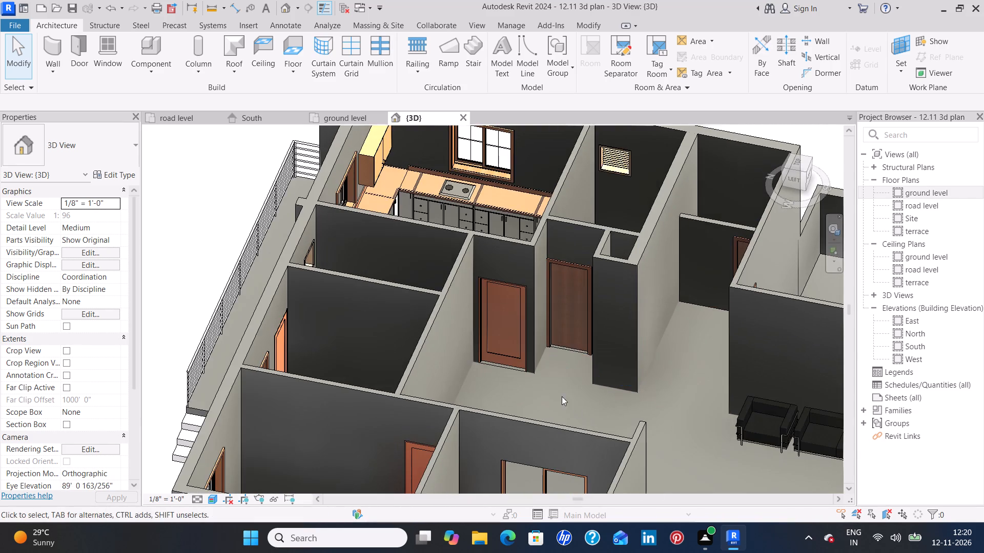
{"action": "scroll", "coordinate": [552, 343], "scroll_direction": "up", "scroll_amount": 8}
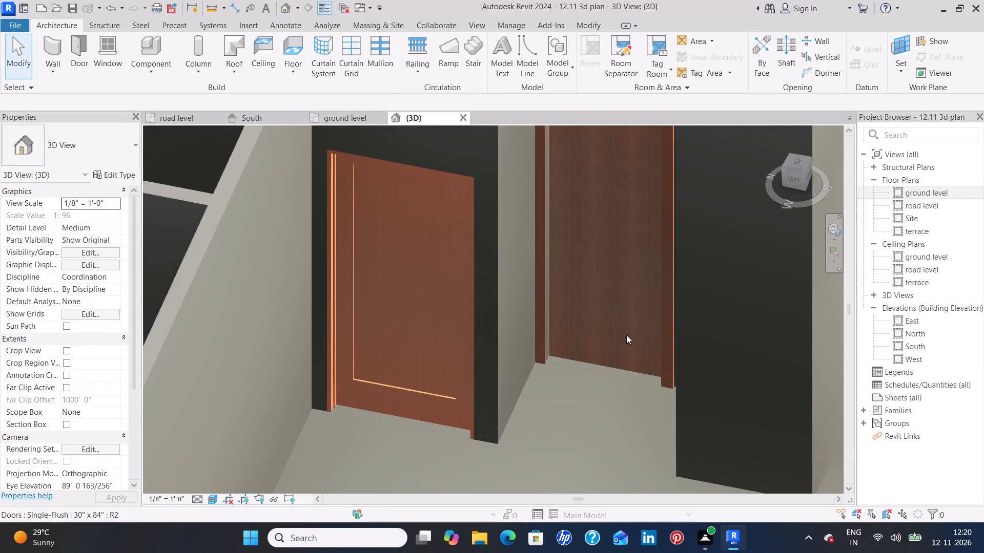
{"action": "middle_click_drag", "start_coordinate": [574, 411], "coordinate": [590, 416], "text": "shift"}
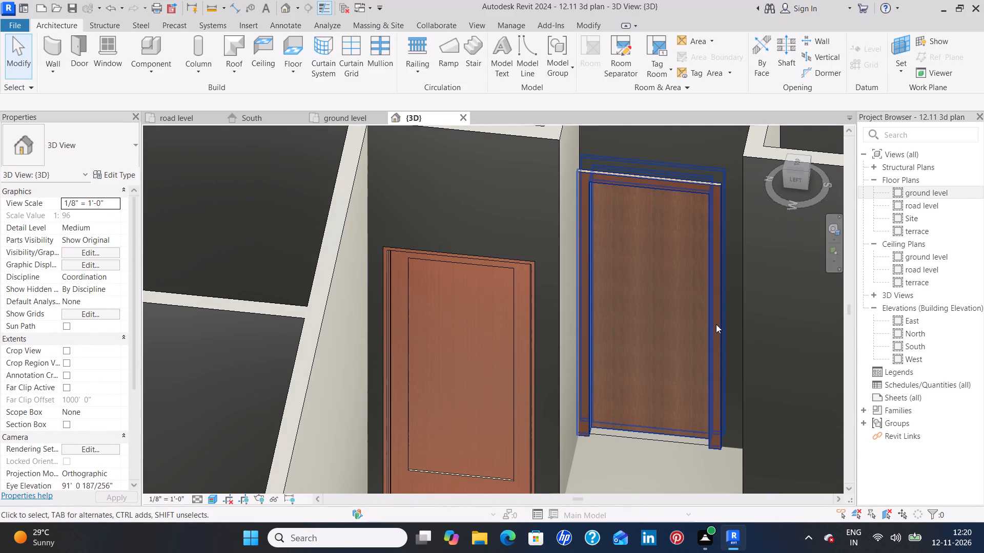
{"action": "left_click", "coordinate": [716, 324]}
{"action": "key", "text": "Right"}
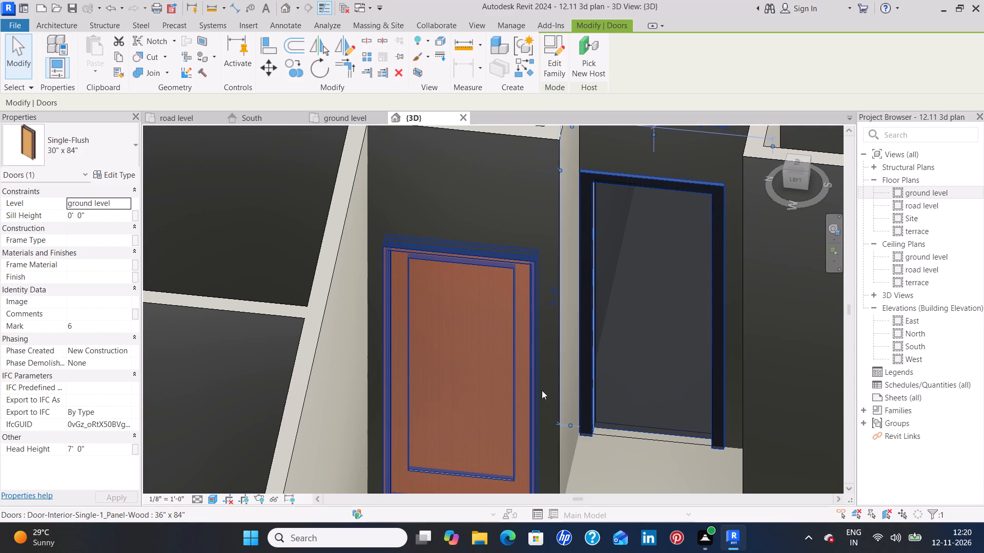
{"action": "key", "text": "Right"}
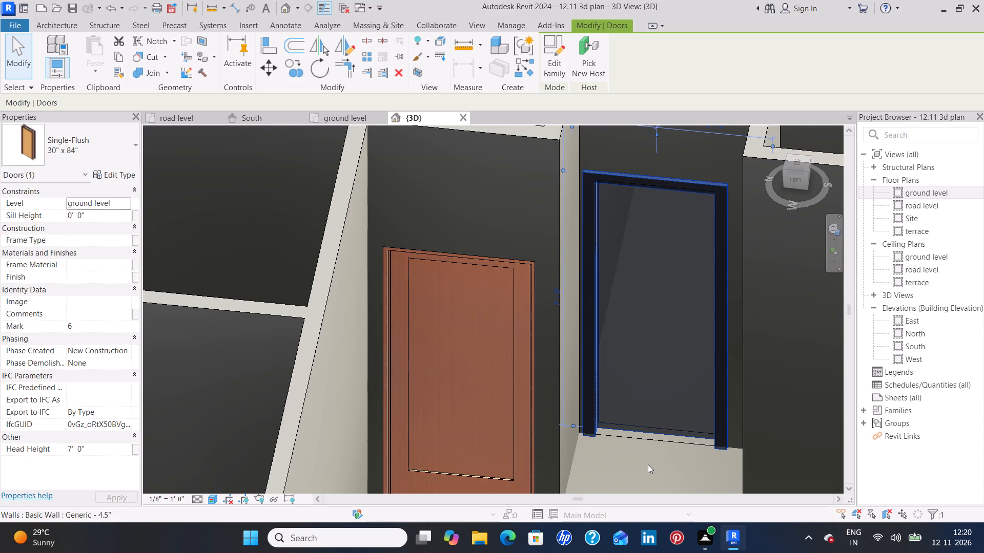
{"action": "left_click", "coordinate": [648, 464]}
Examine the front entrance door with its side panels, the porch walls and the entrance steps from the front.
{"action": "scroll", "coordinate": [648, 464], "scroll_direction": "down", "scroll_amount": 4}
{"action": "middle_click_drag", "start_coordinate": [656, 465], "coordinate": [630, 349]}
{"action": "middle_click_drag", "start_coordinate": [678, 393], "coordinate": [566, 404], "text": "shift"}
{"action": "middle_click_drag", "start_coordinate": [583, 396], "coordinate": [523, 406], "text": "shift"}
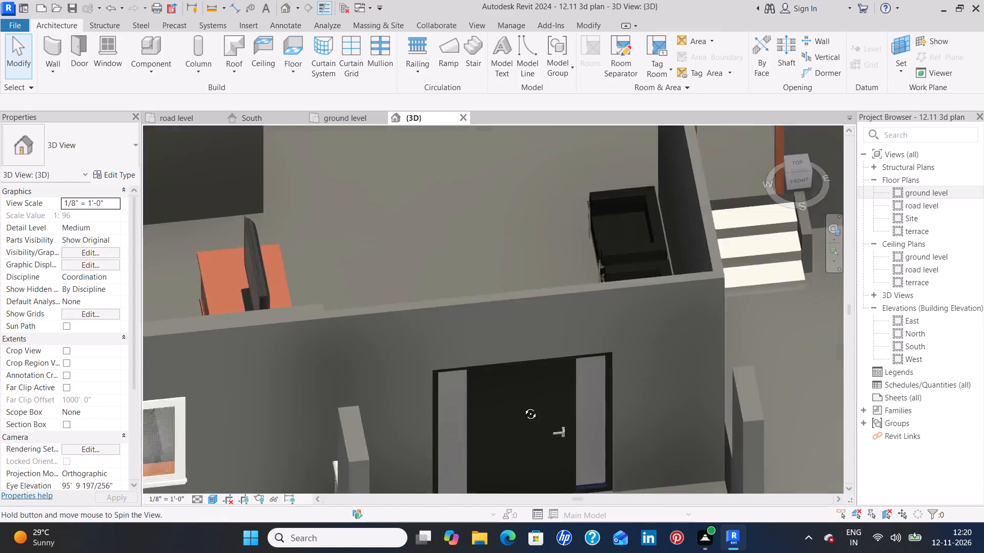
{"action": "middle_click_drag", "start_coordinate": [523, 406], "coordinate": [517, 406], "text": "shift"}
{"action": "middle_click_drag", "start_coordinate": [558, 395], "coordinate": [565, 342], "text": "shift"}
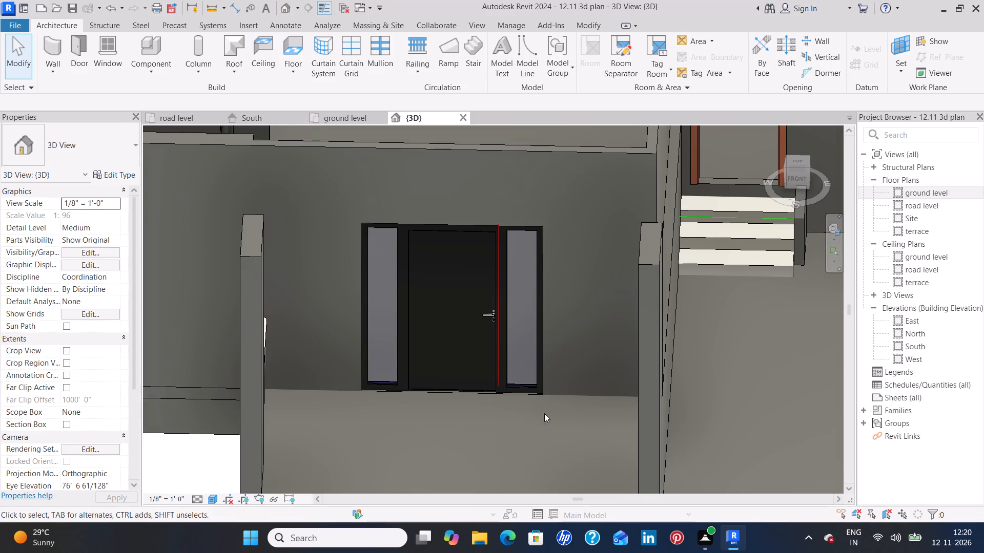
{"action": "middle_click_drag", "start_coordinate": [544, 413], "coordinate": [568, 333]}
{"action": "scroll", "coordinate": [560, 335], "scroll_direction": "down", "scroll_amount": 4}
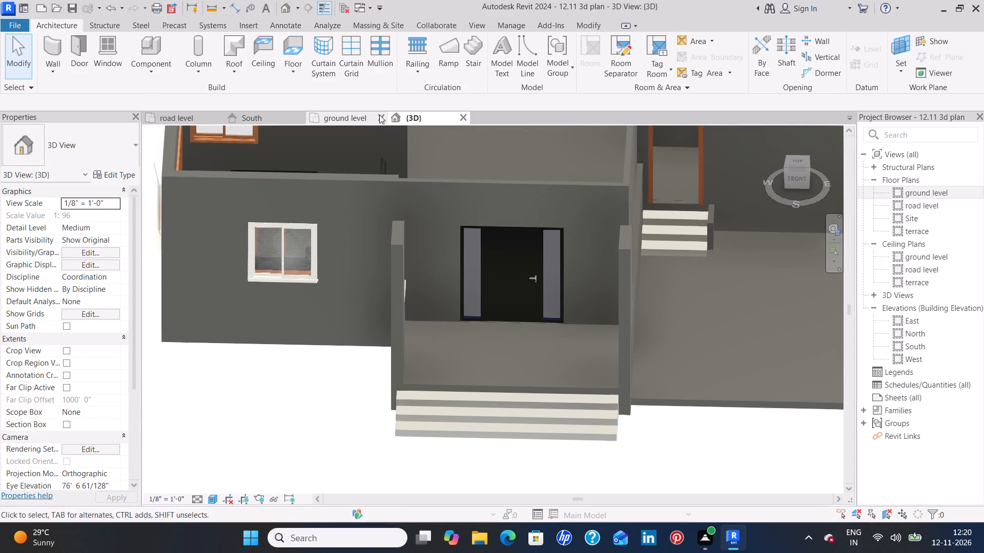
Examine the ground level floor plan from the living hall to the kitchen and bay-window bedroom, along with the coloured reference plan.
{"action": "left_click", "coordinate": [344, 118]}
{"action": "scroll", "coordinate": [508, 363], "scroll_direction": "down", "scroll_amount": 5}
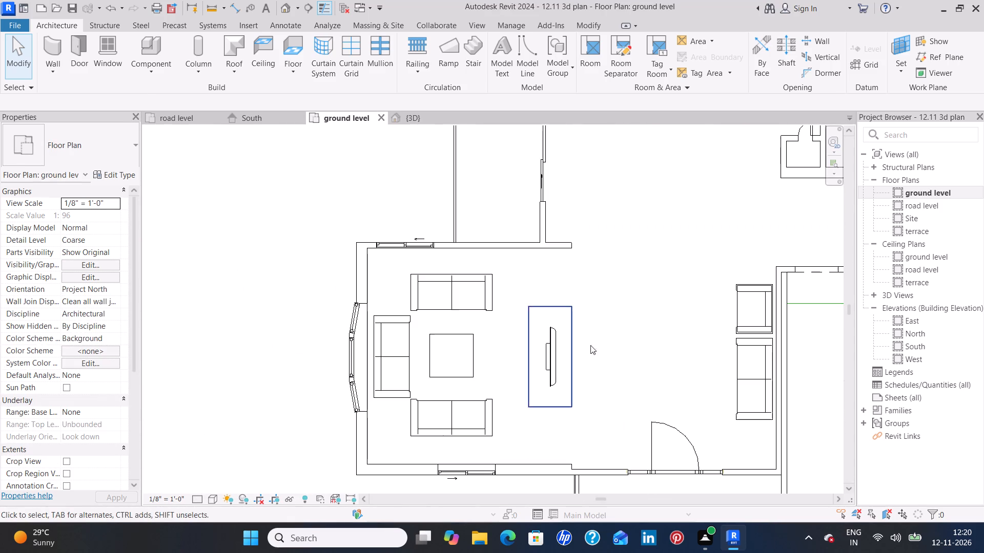
{"action": "middle_click_drag", "start_coordinate": [691, 334], "coordinate": [672, 228]}
{"action": "scroll", "coordinate": [644, 240], "scroll_direction": "down", "scroll_amount": 3}
{"action": "middle_click_drag", "start_coordinate": [640, 226], "coordinate": [598, 323]}
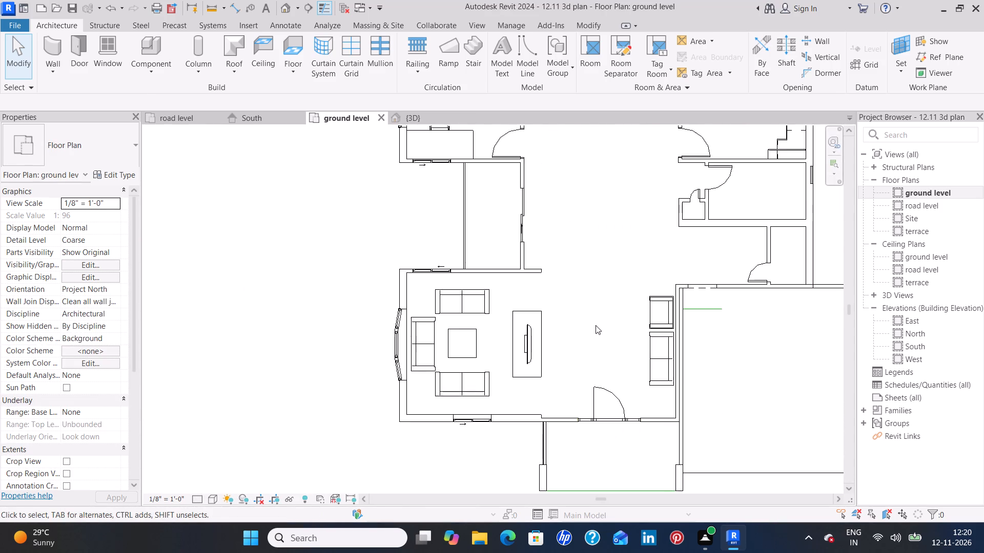
{"action": "scroll", "coordinate": [595, 302], "scroll_direction": "down", "scroll_amount": 2}
{"action": "middle_click_drag", "start_coordinate": [599, 256], "coordinate": [576, 347]}
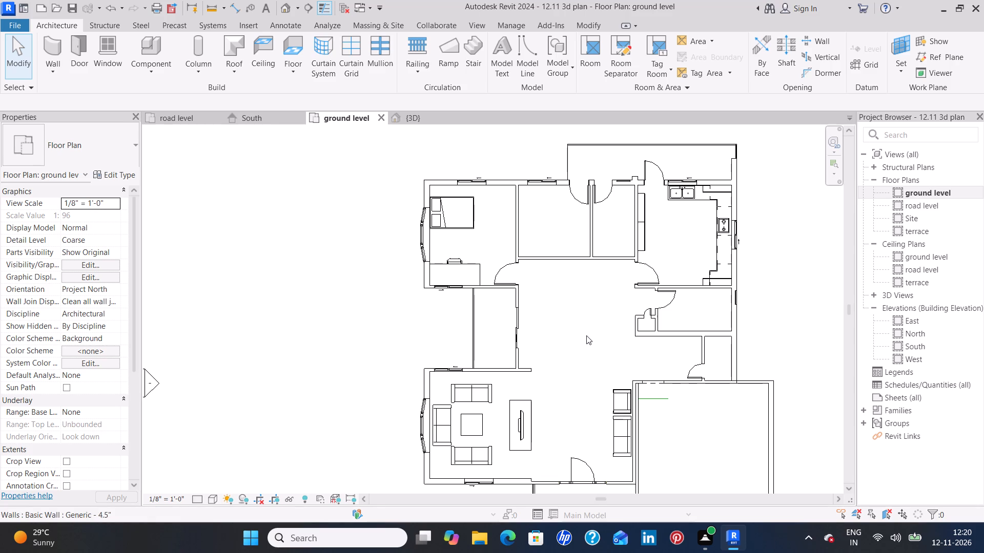
{"action": "middle_click_drag", "start_coordinate": [585, 323], "coordinate": [570, 341]}
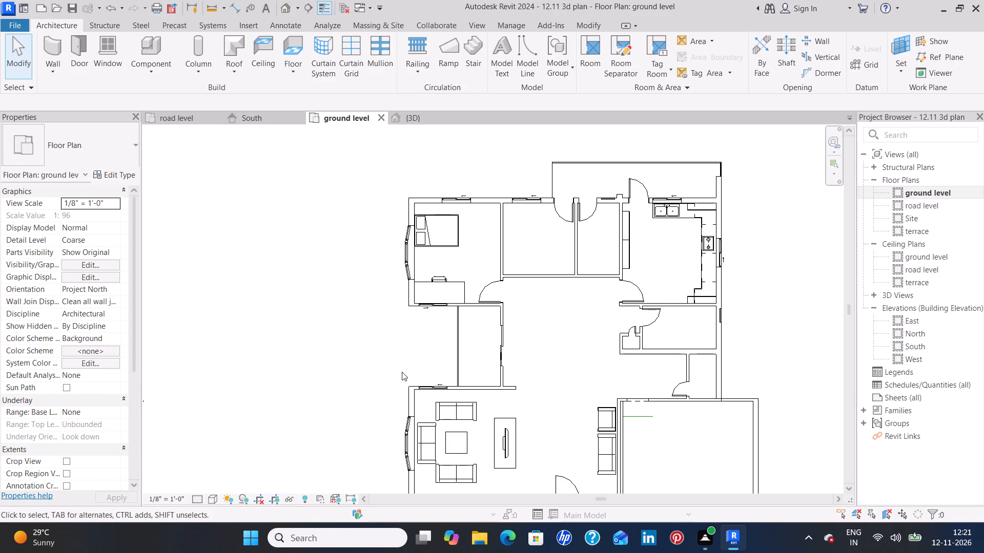
{"action": "scroll", "coordinate": [401, 375], "scroll_direction": "down", "scroll_amount": 1}
{"action": "scroll", "coordinate": [400, 376], "scroll_direction": "up", "scroll_amount": 1}
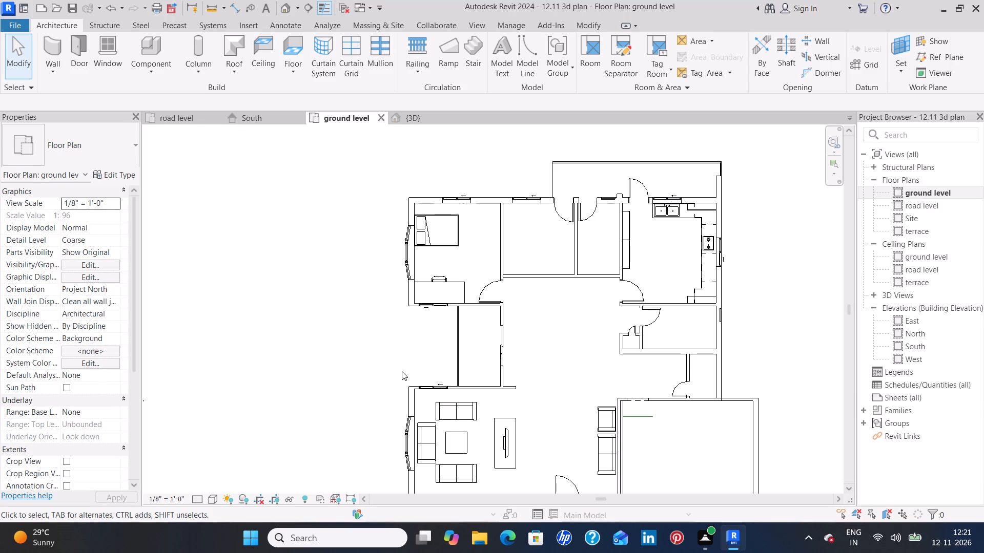
{"action": "scroll", "coordinate": [406, 373], "scroll_direction": "down", "scroll_amount": 4}
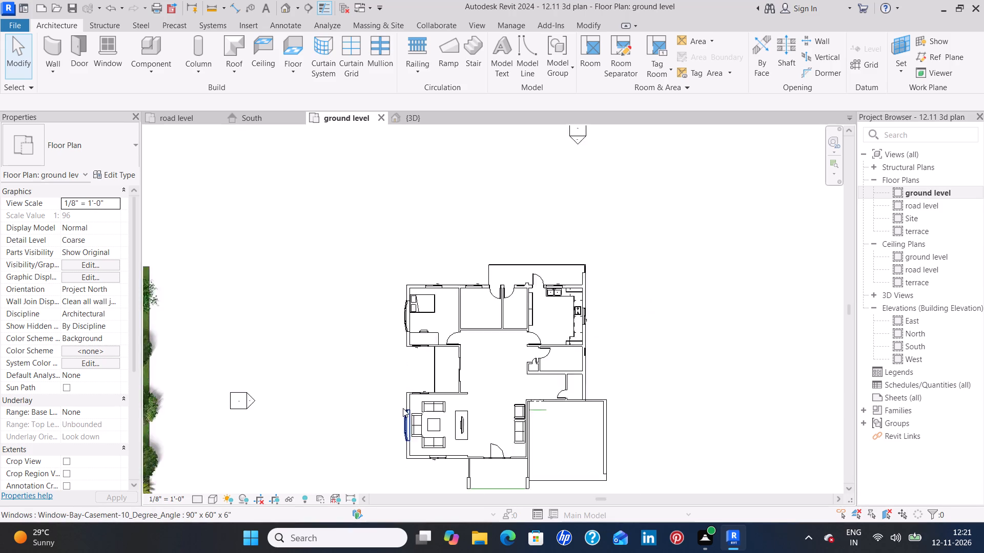
{"action": "scroll", "coordinate": [403, 408], "scroll_direction": "down", "scroll_amount": 6}
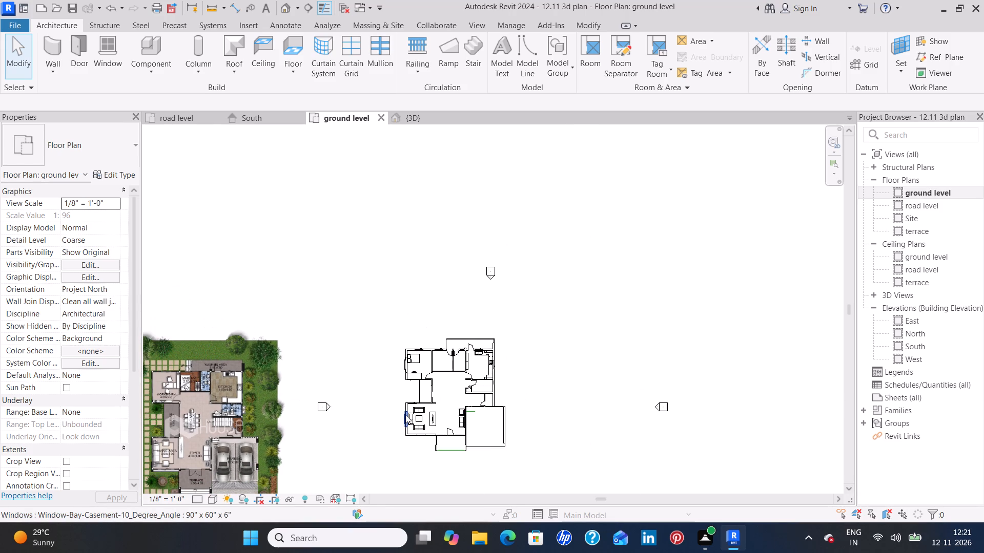
{"action": "scroll", "coordinate": [405, 415], "scroll_direction": "up", "scroll_amount": 5}
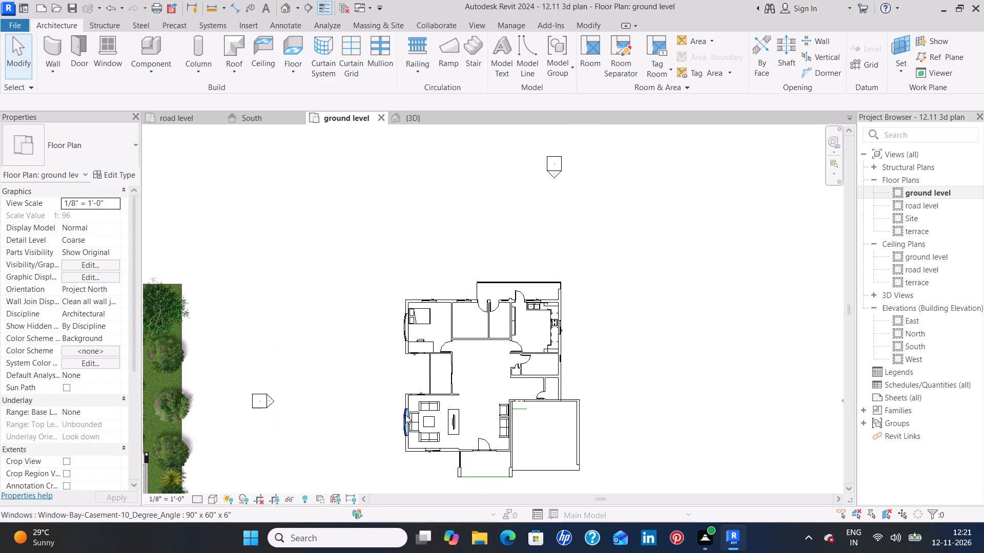
{"action": "scroll", "coordinate": [419, 396], "scroll_direction": "up", "scroll_amount": 6}
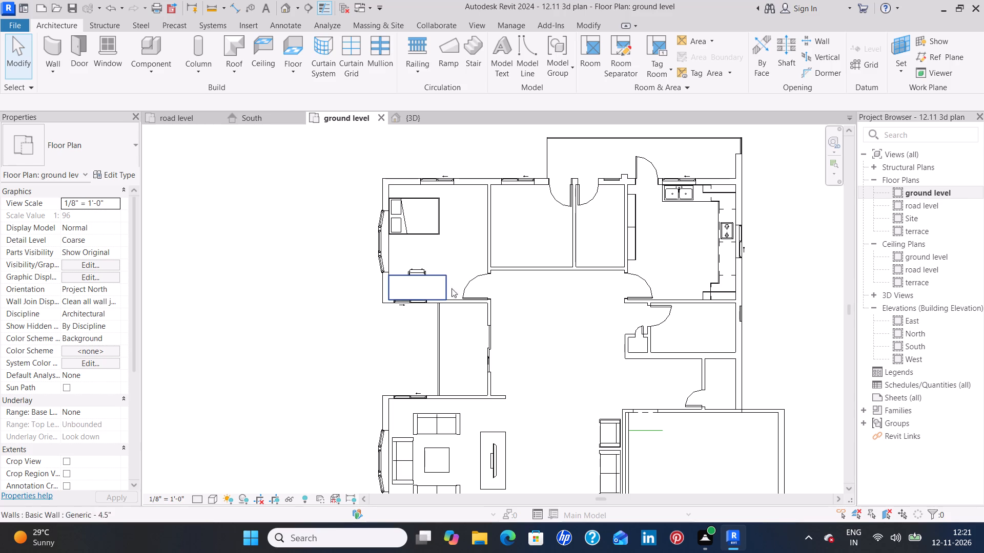
{"action": "middle_click_drag", "start_coordinate": [466, 223], "coordinate": [504, 306]}
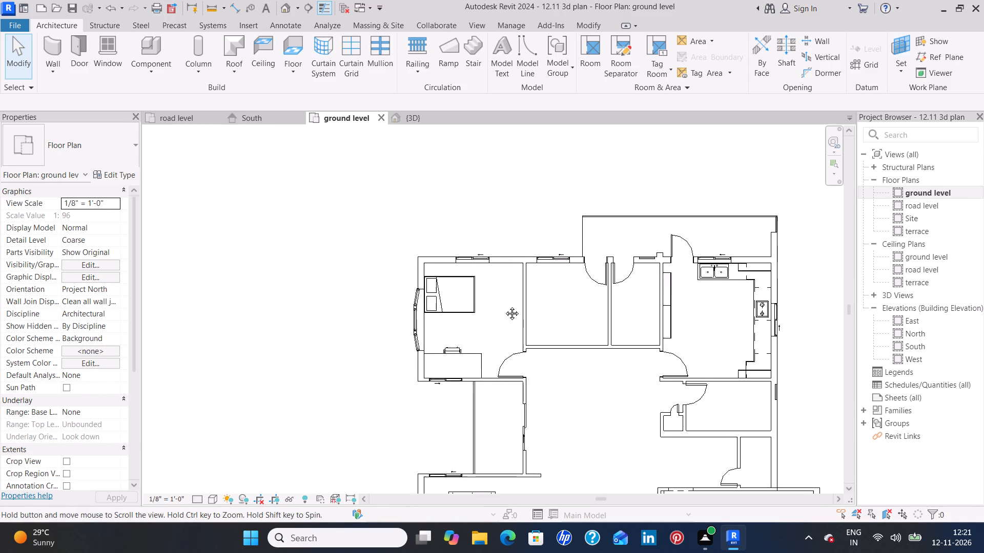
{"action": "middle_click_drag", "start_coordinate": [504, 306], "coordinate": [518, 329]}
{"action": "scroll", "coordinate": [435, 327], "scroll_direction": "up", "scroll_amount": 1}
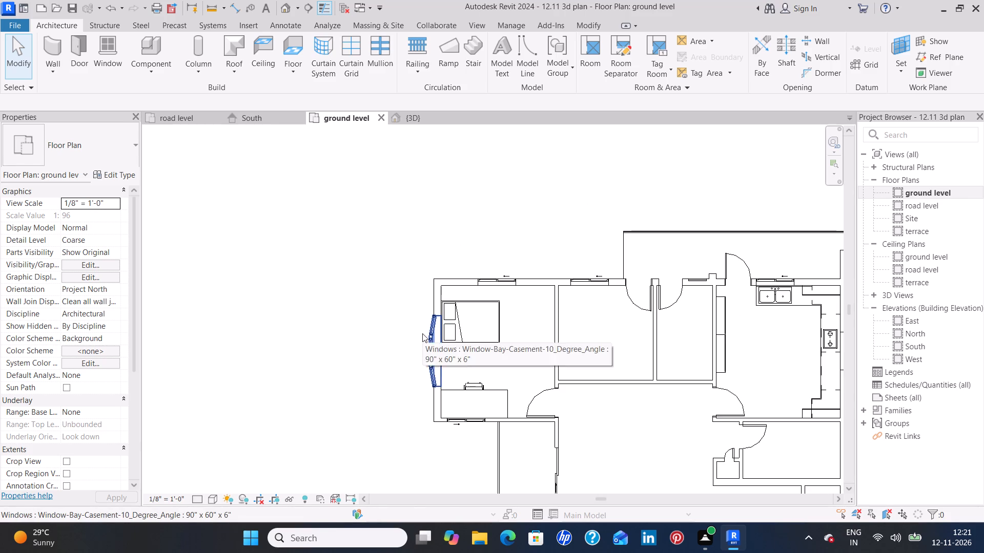
{"action": "scroll", "coordinate": [423, 333], "scroll_direction": "down", "scroll_amount": 1}
{"action": "scroll", "coordinate": [422, 333], "scroll_direction": "up", "scroll_amount": 1}
{"action": "scroll", "coordinate": [422, 333], "scroll_direction": "down", "scroll_amount": 1}
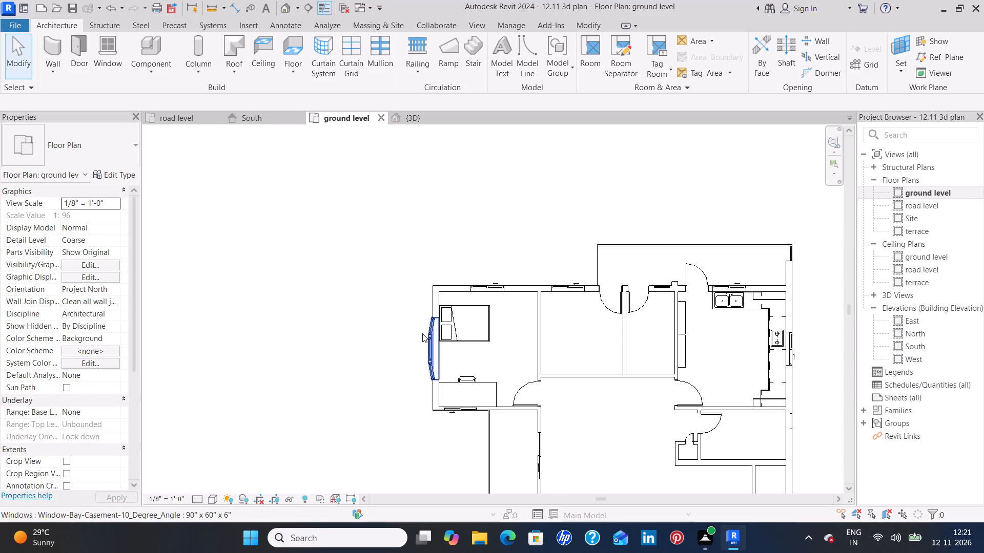
{"action": "scroll", "coordinate": [422, 333], "scroll_direction": "up", "scroll_amount": 4}
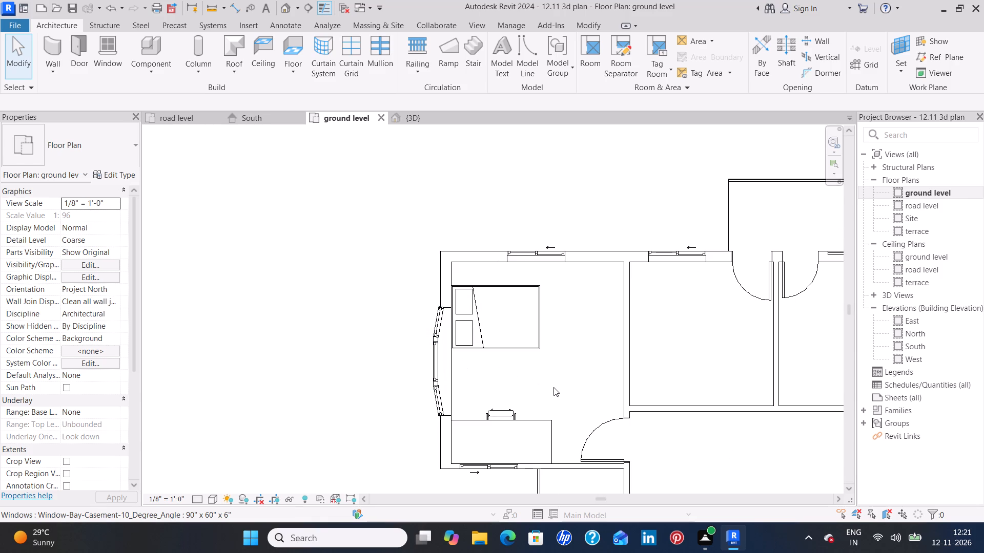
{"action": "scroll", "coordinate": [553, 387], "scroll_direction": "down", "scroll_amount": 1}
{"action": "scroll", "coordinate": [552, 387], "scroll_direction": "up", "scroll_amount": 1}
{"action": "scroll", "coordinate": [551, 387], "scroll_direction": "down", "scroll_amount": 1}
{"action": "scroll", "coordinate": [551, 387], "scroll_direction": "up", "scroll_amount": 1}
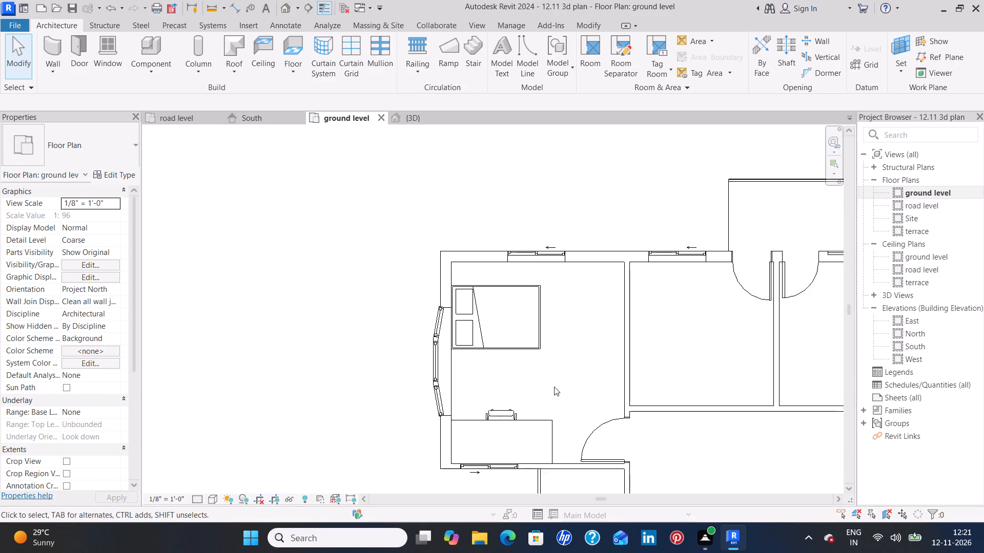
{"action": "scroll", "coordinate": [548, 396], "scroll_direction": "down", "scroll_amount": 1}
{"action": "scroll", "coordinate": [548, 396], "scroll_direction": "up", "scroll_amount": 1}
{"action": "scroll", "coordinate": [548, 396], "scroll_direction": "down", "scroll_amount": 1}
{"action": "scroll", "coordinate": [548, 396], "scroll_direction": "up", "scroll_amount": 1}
Nudge the executive chair in the bay-window bedroom slightly further under the desk, about 2' 11 1/4" from the wall behind the desk.
{"action": "scroll", "coordinate": [498, 403], "scroll_direction": "up", "scroll_amount": 1}
{"action": "middle_click_drag", "start_coordinate": [498, 401], "coordinate": [498, 310]}
{"action": "scroll", "coordinate": [496, 309], "scroll_direction": "up", "scroll_amount": 3}
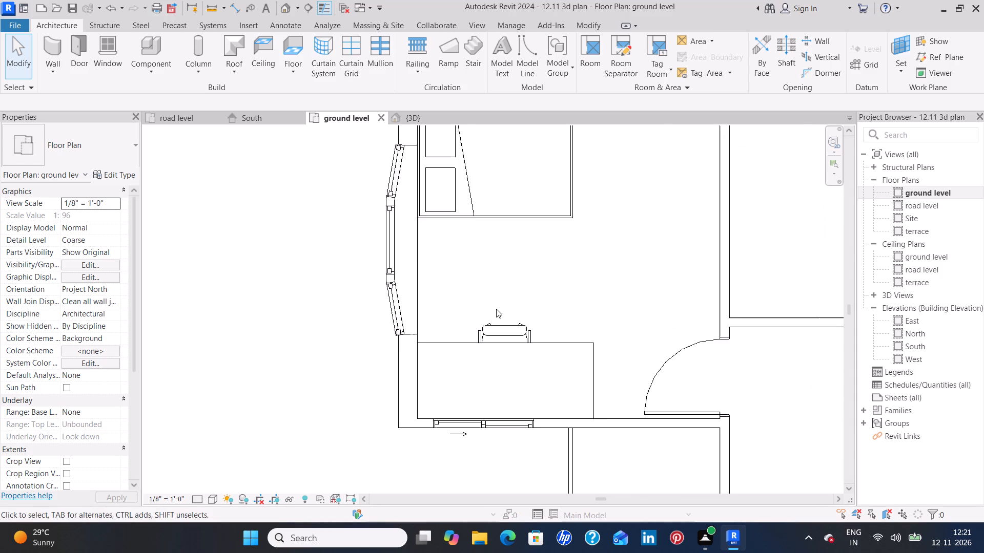
{"action": "scroll", "coordinate": [497, 341], "scroll_direction": "up", "scroll_amount": 4}
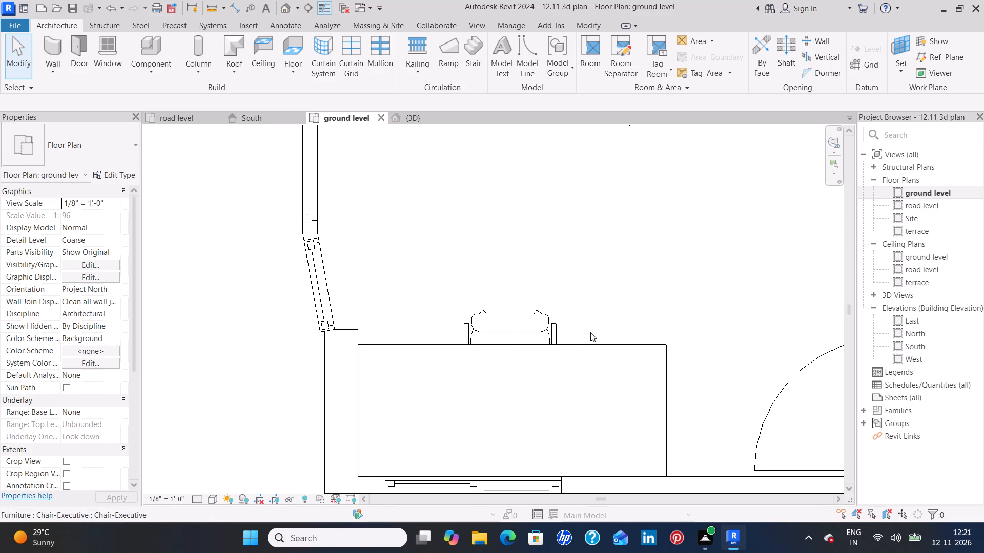
{"action": "left_click", "coordinate": [511, 329]}
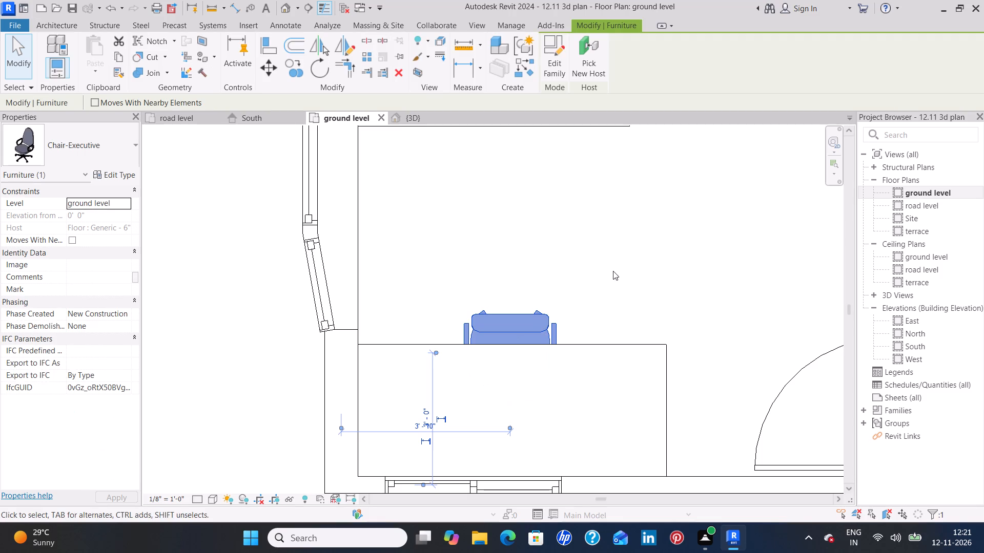
{"action": "key", "text": "Down"}
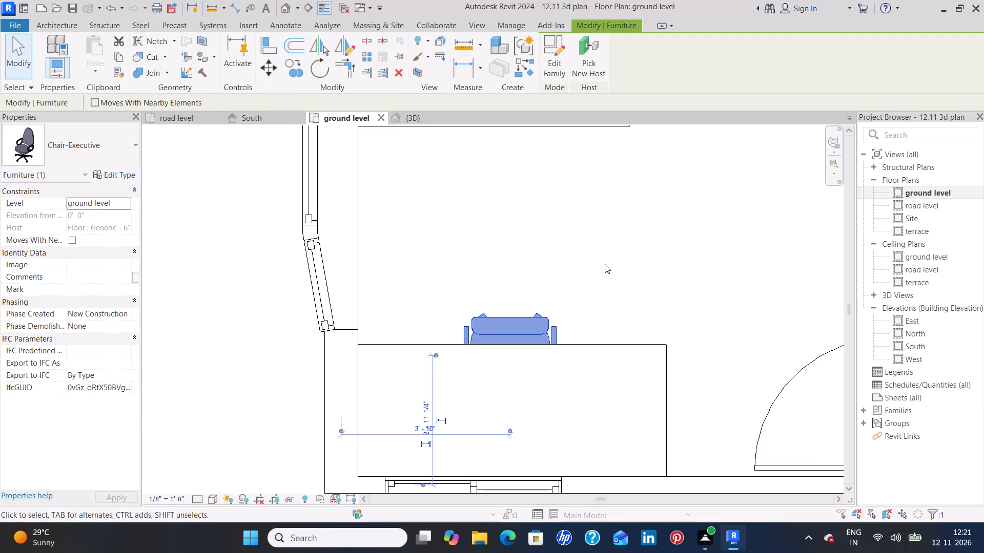
{"action": "left_click", "coordinate": [604, 264]}
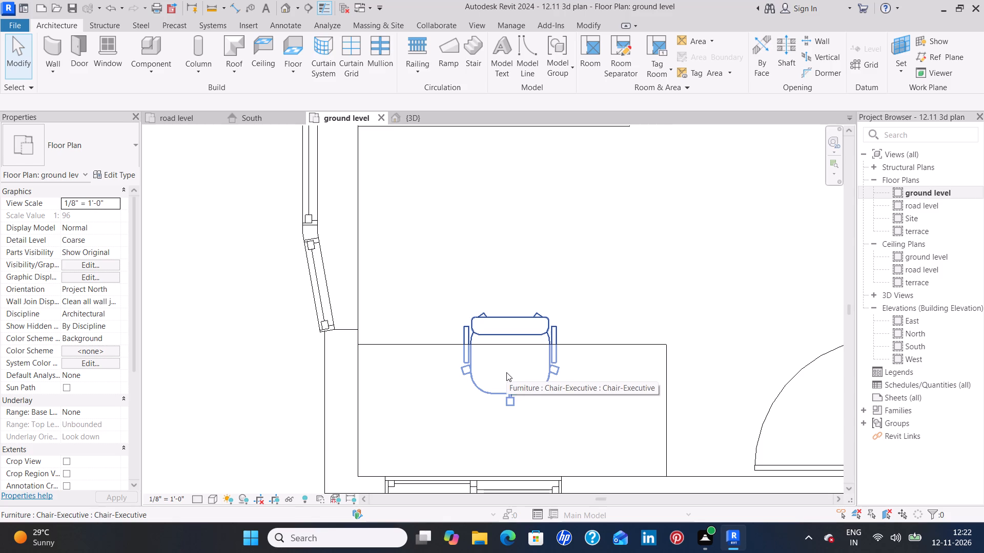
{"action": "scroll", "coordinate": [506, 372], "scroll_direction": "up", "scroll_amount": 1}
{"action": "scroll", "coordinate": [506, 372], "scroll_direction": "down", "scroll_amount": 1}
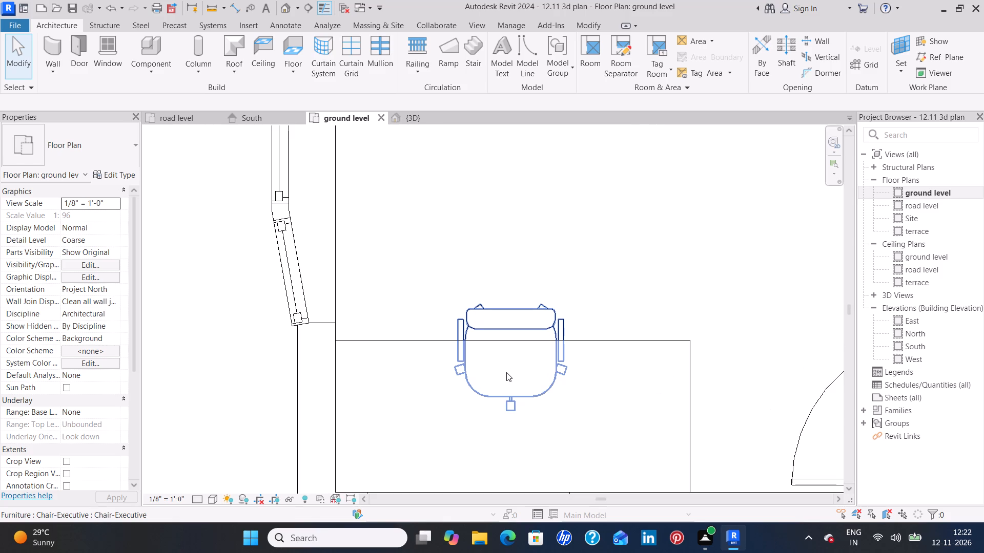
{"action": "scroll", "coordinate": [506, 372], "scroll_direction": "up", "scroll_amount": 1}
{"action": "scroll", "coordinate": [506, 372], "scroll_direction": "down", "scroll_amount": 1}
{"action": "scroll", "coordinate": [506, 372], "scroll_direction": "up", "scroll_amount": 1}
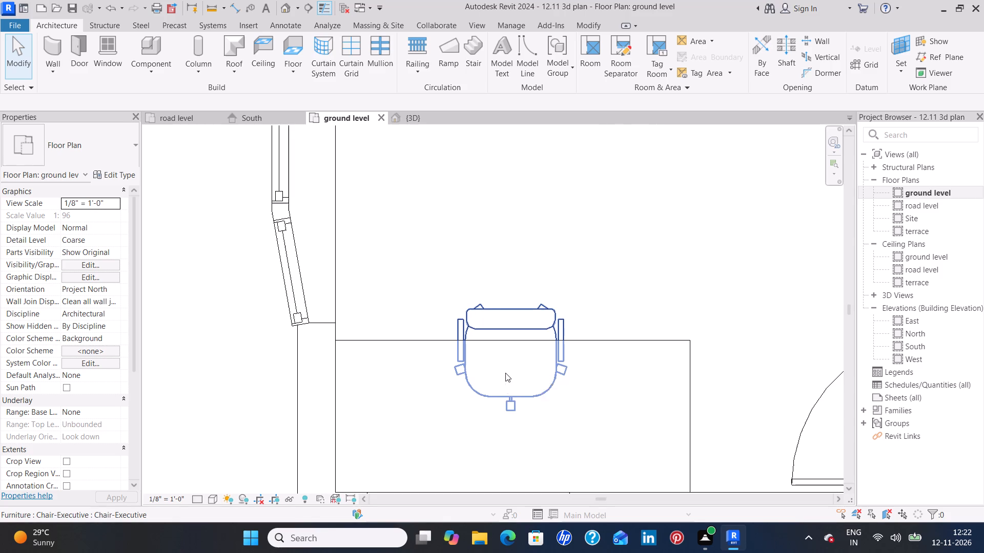
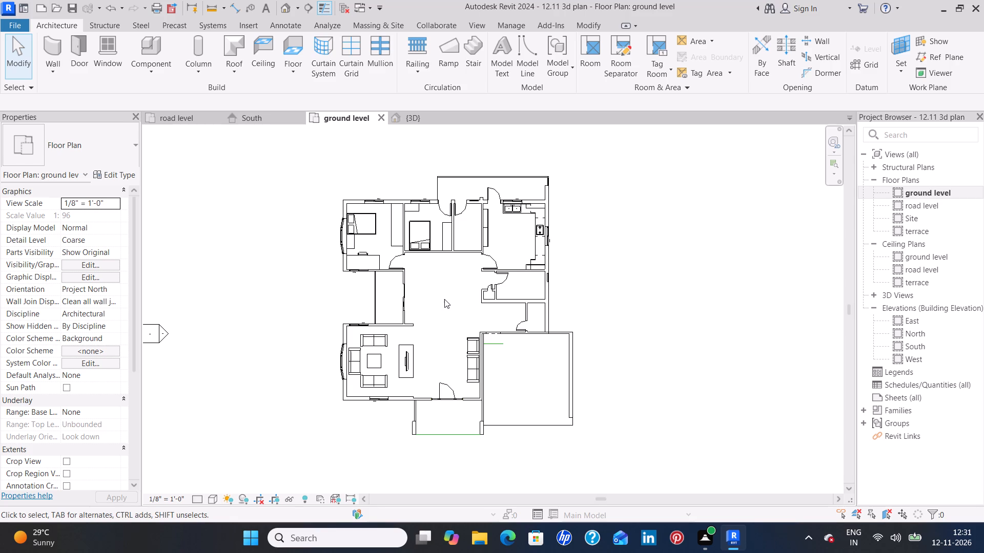
Examine the house model in 3D from the top, left and back, and in the home view.
{"action": "scroll", "coordinate": [444, 299], "scroll_direction": "up", "scroll_amount": 1}
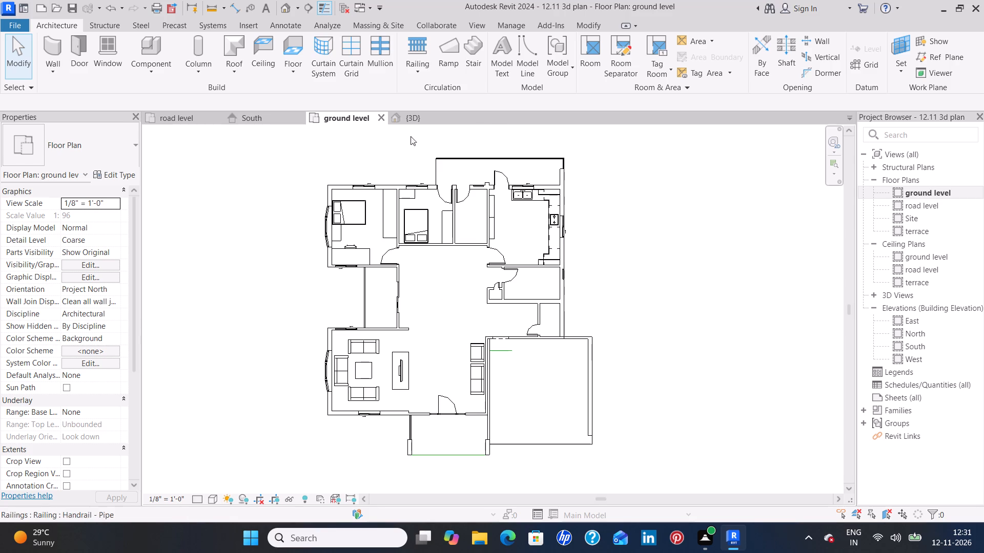
{"action": "left_click", "coordinate": [429, 120]}
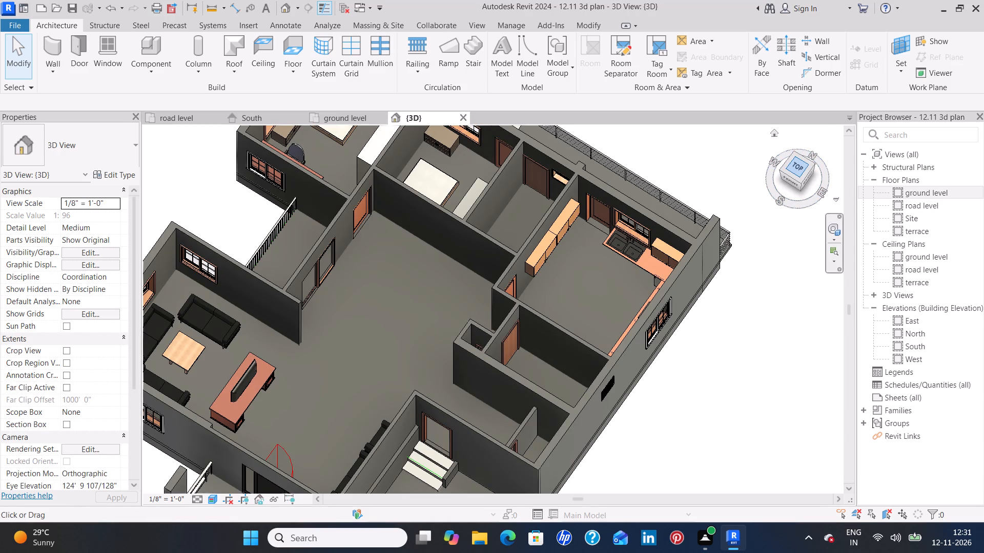
{"action": "left_click", "coordinate": [796, 164]}
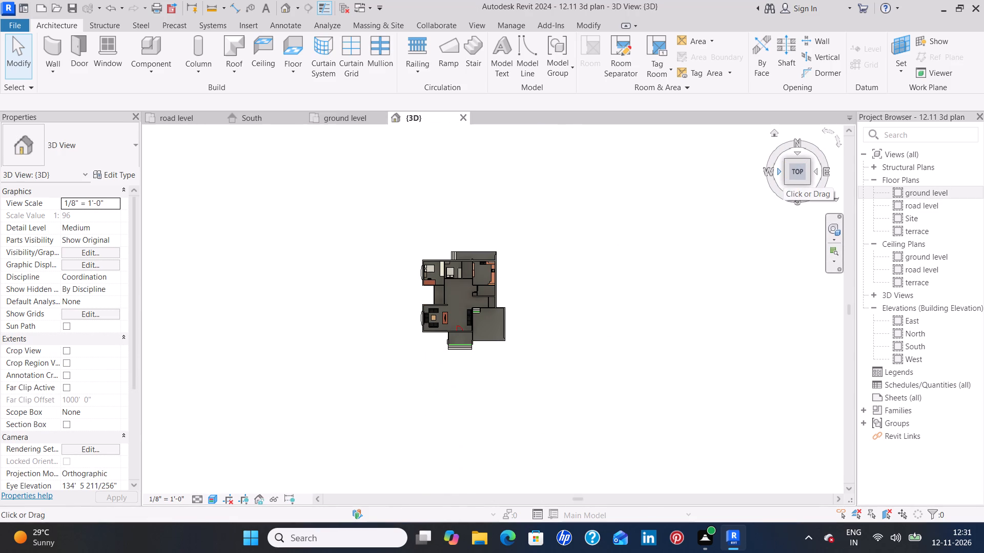
{"action": "left_click", "coordinate": [777, 171]}
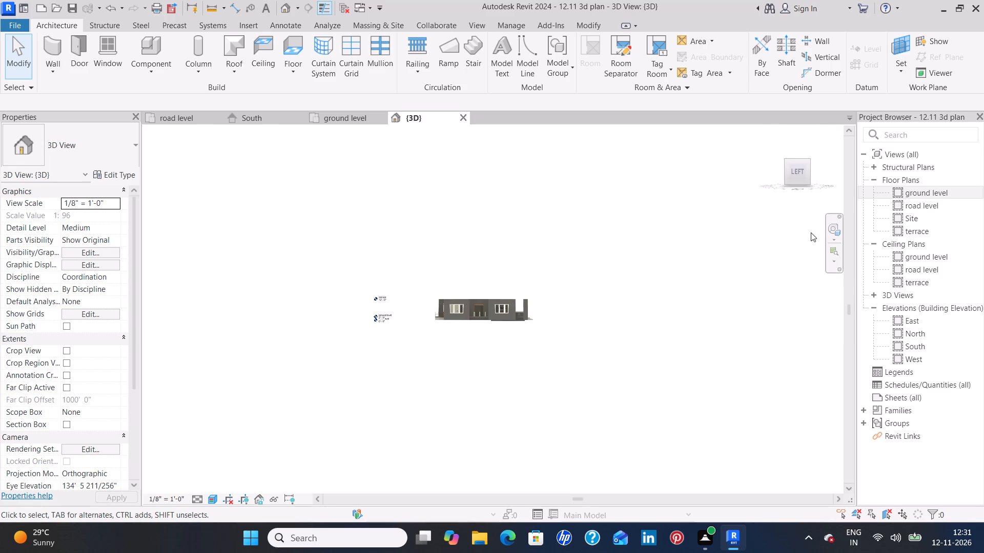
{"action": "left_click", "coordinate": [777, 170]}
{"action": "scroll", "coordinate": [555, 324], "scroll_direction": "up", "scroll_amount": 3}
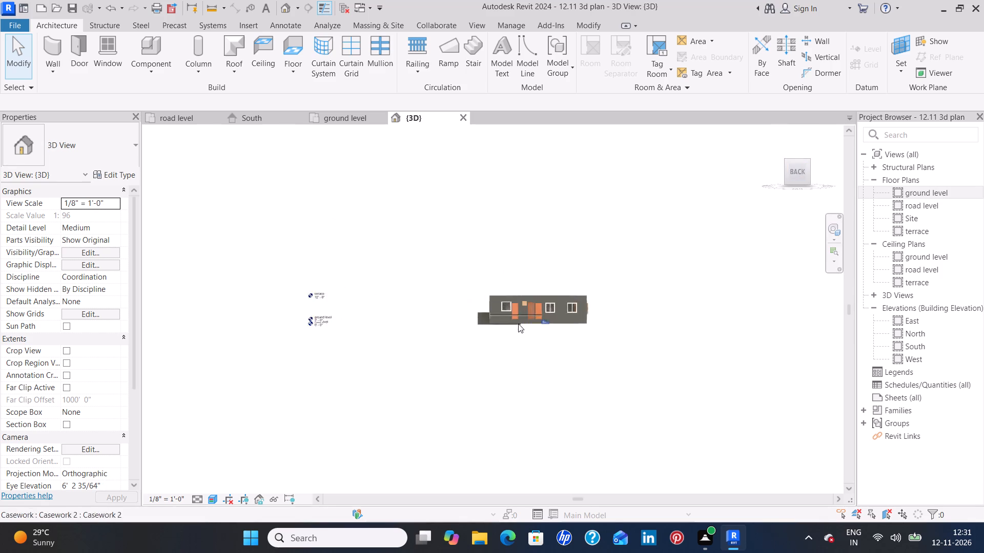
{"action": "scroll", "coordinate": [518, 324], "scroll_direction": "up", "scroll_amount": 9}
{"action": "middle_click_drag", "start_coordinate": [587, 283], "coordinate": [465, 338]}
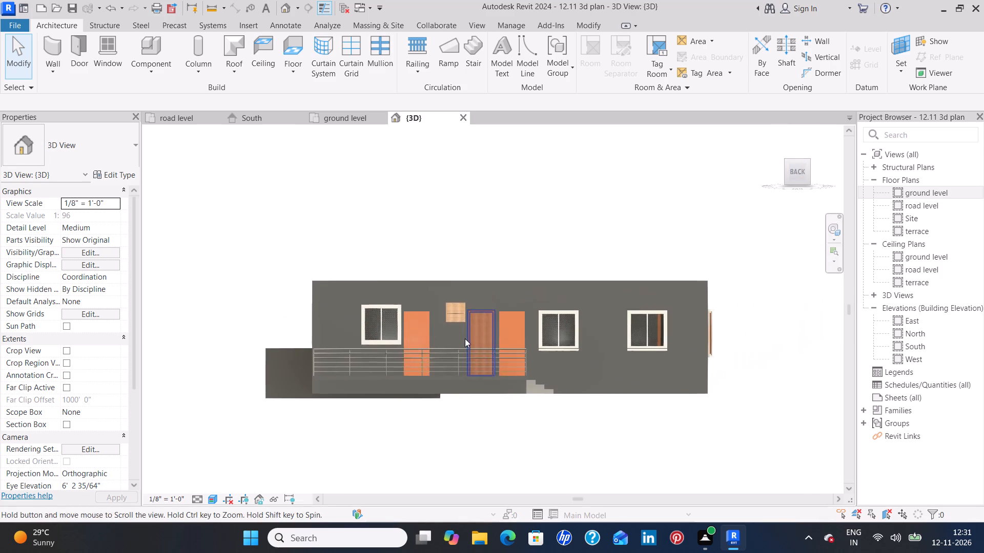
{"action": "scroll", "coordinate": [493, 331], "scroll_direction": "up", "scroll_amount": 8}
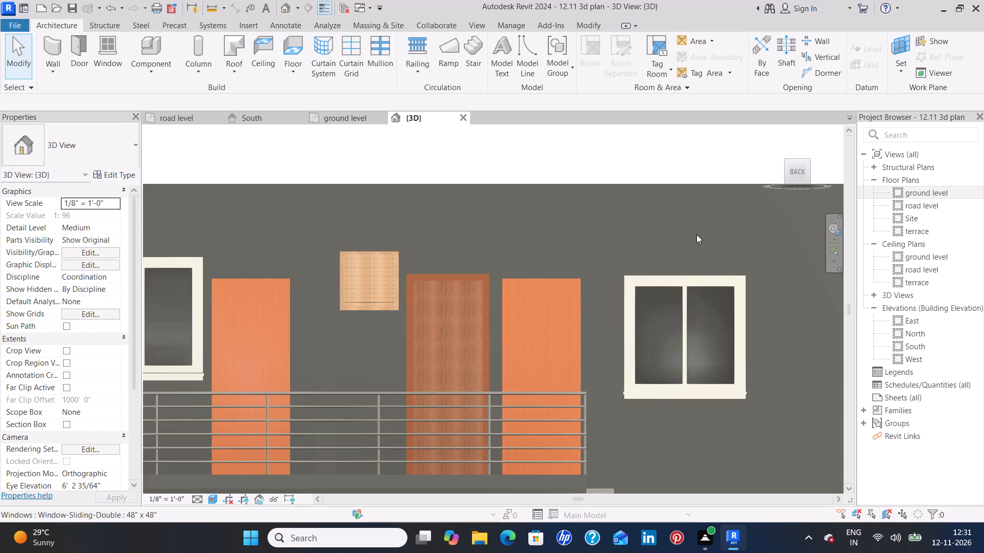
{"action": "scroll", "coordinate": [696, 235], "scroll_direction": "down", "scroll_amount": 8}
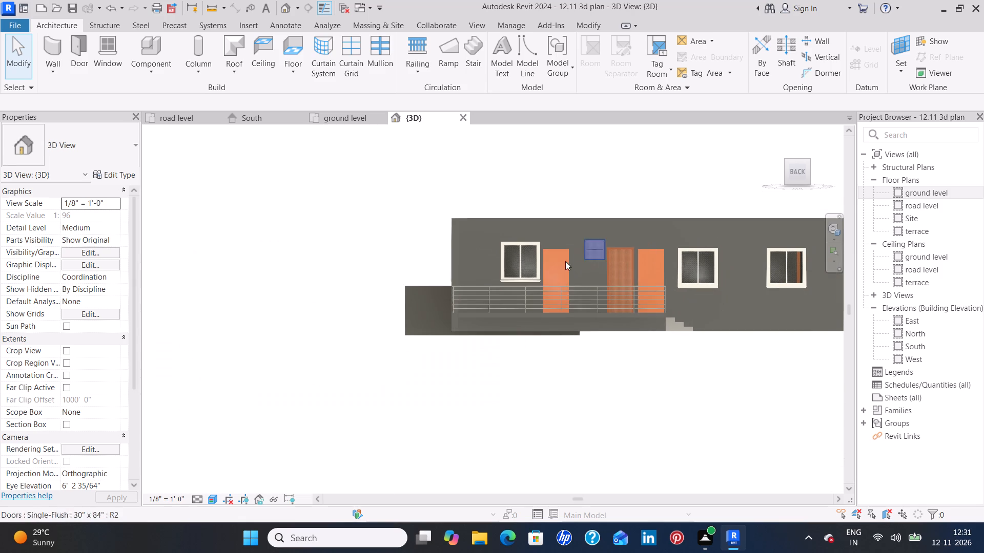
{"action": "scroll", "coordinate": [508, 271], "scroll_direction": "up", "scroll_amount": 1}
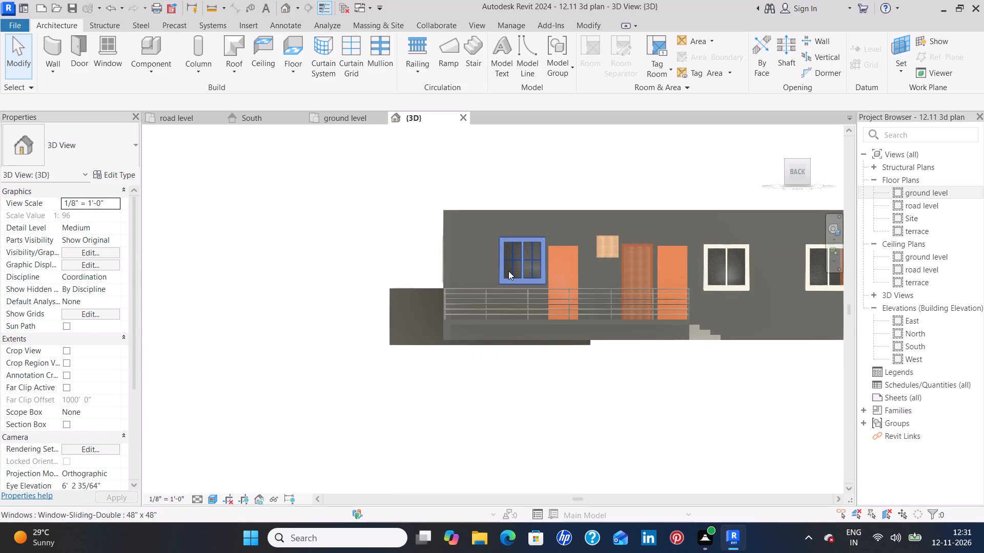
{"action": "scroll", "coordinate": [541, 262], "scroll_direction": "down", "scroll_amount": 4}
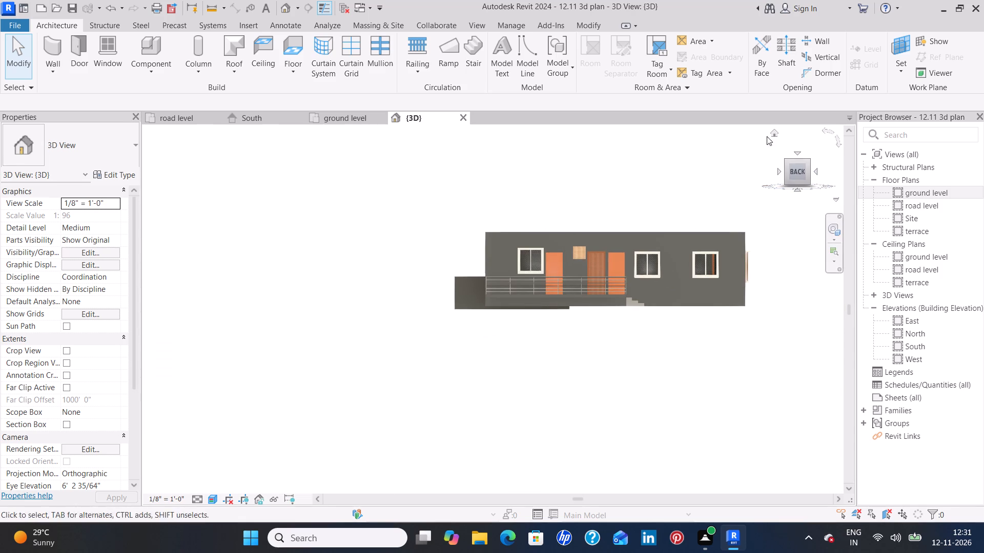
{"action": "left_click", "coordinate": [775, 134]}
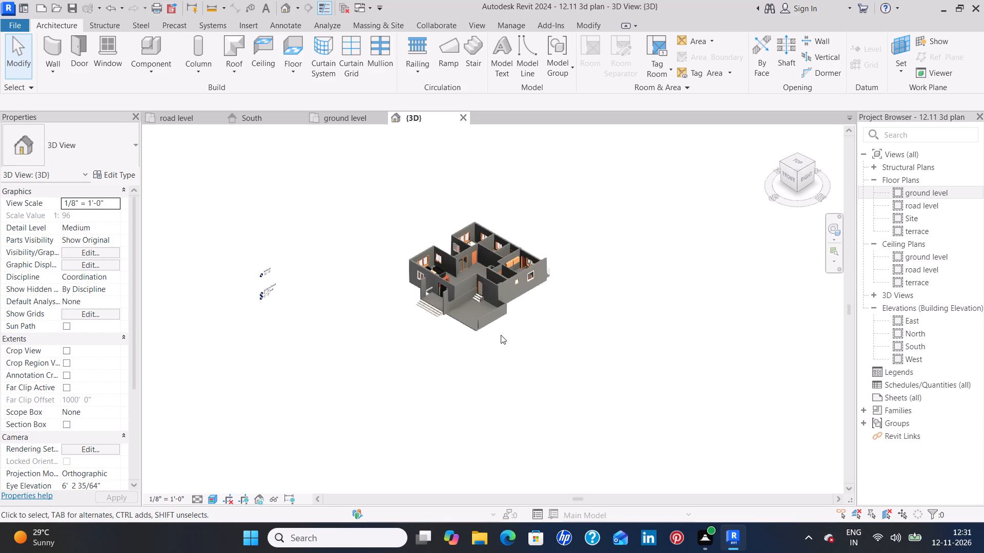
{"action": "scroll", "coordinate": [449, 325], "scroll_direction": "up", "scroll_amount": 3}
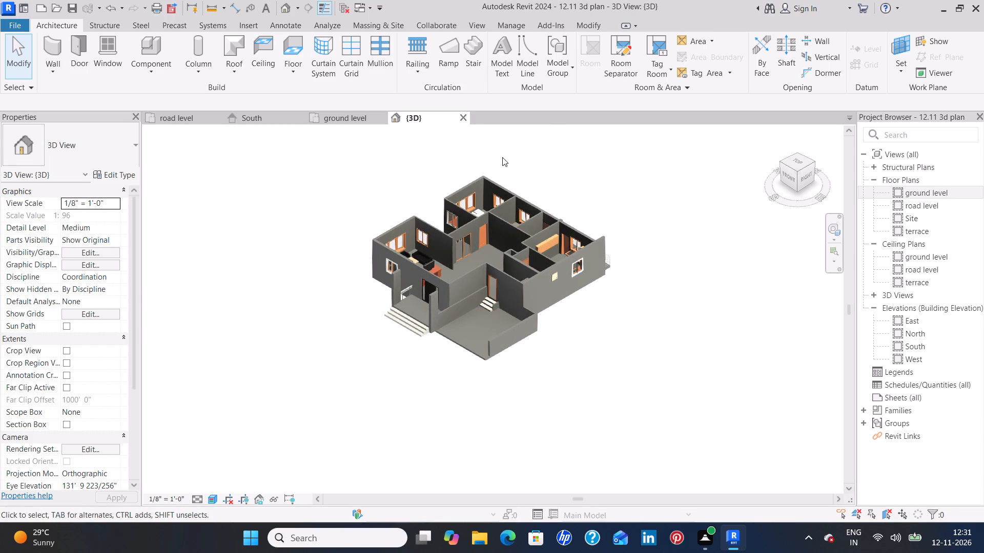
In the ground level plan, load the Seating-Auditorium family from the Furniture Seating folder for placement as a component.
{"action": "left_click", "coordinate": [345, 118]}
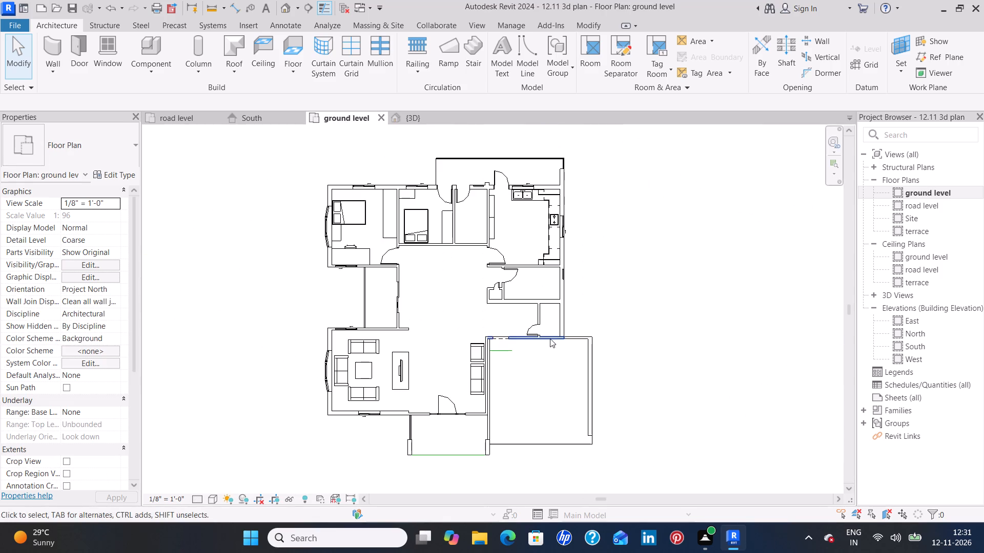
{"action": "scroll", "coordinate": [517, 369], "scroll_direction": "up", "scroll_amount": 1}
{"action": "middle_click_drag", "start_coordinate": [517, 369], "coordinate": [517, 343]}
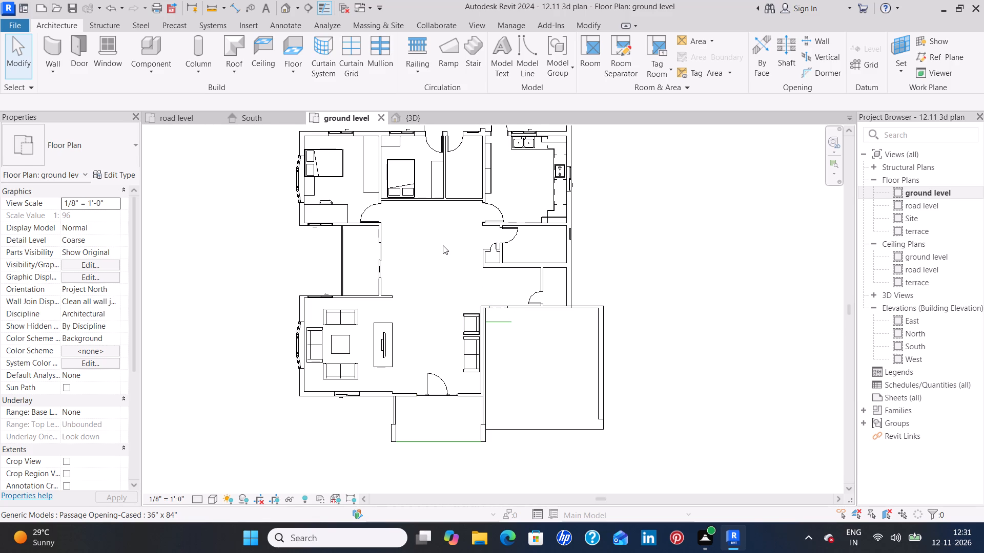
{"action": "middle_click_drag", "start_coordinate": [443, 245], "coordinate": [443, 289]}
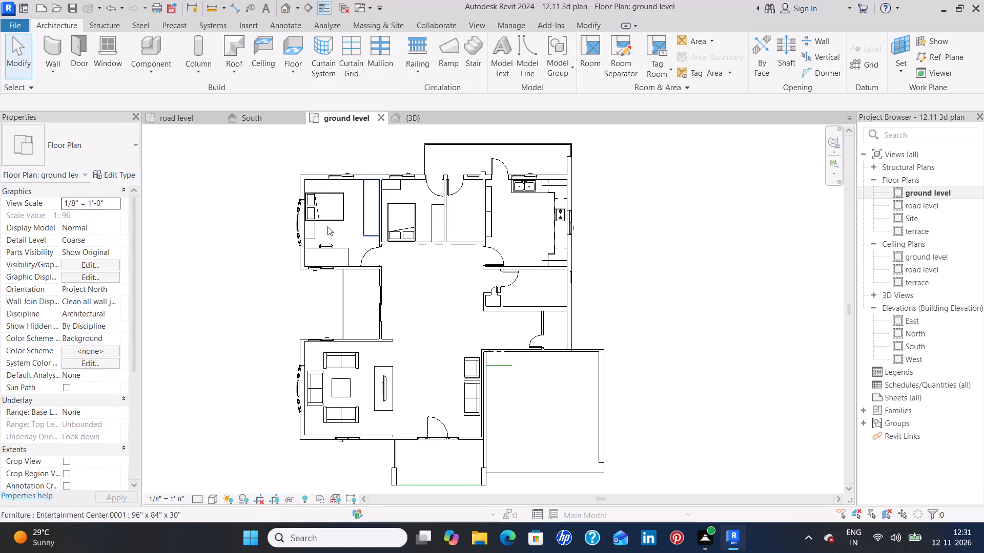
{"action": "left_click", "coordinate": [152, 46]}
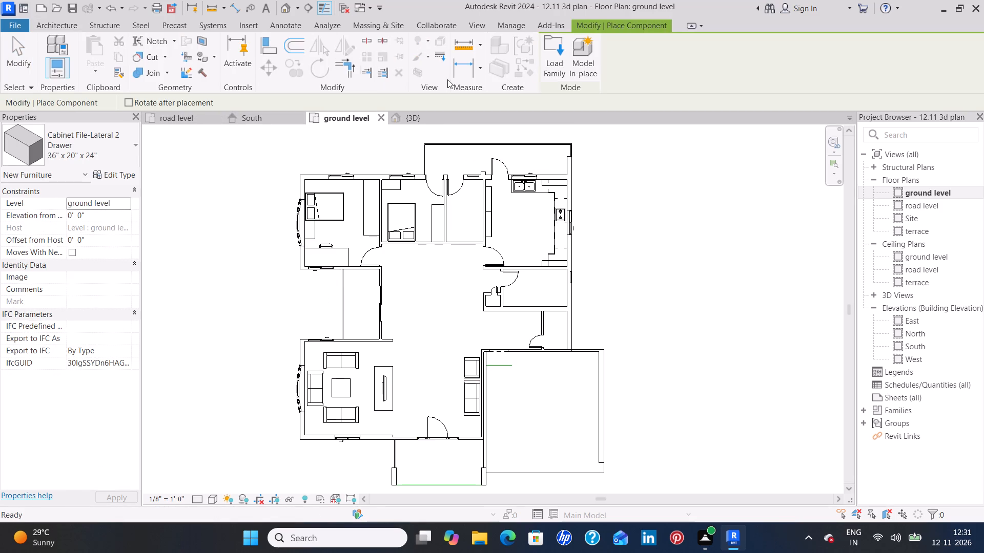
{"action": "left_click", "coordinate": [557, 64]}
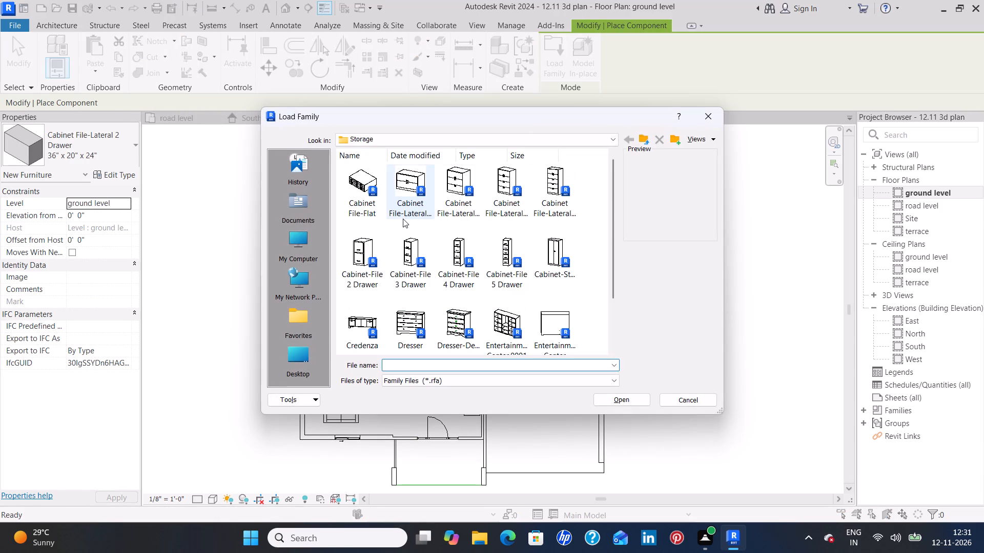
{"action": "left_click", "coordinate": [642, 140]}
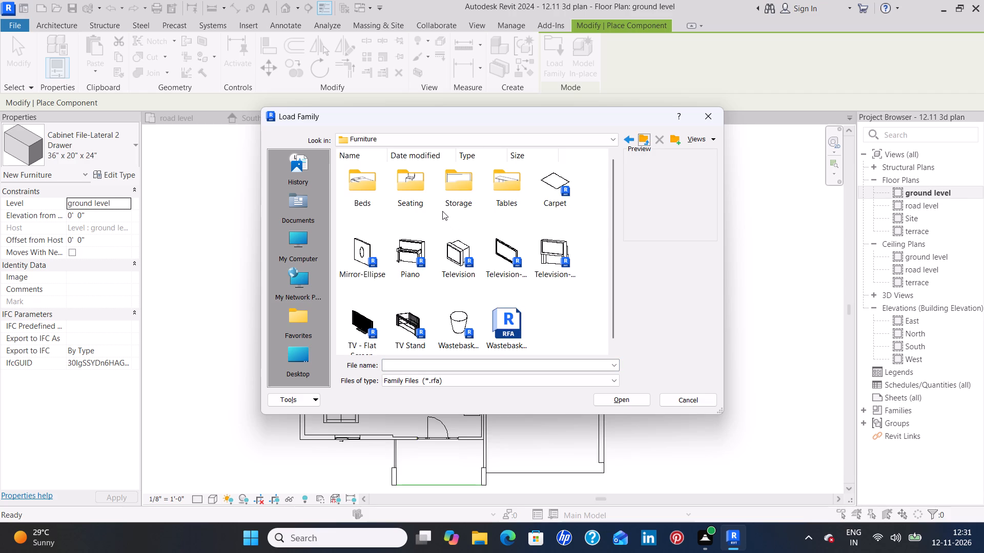
{"action": "left_click", "coordinate": [413, 185]}
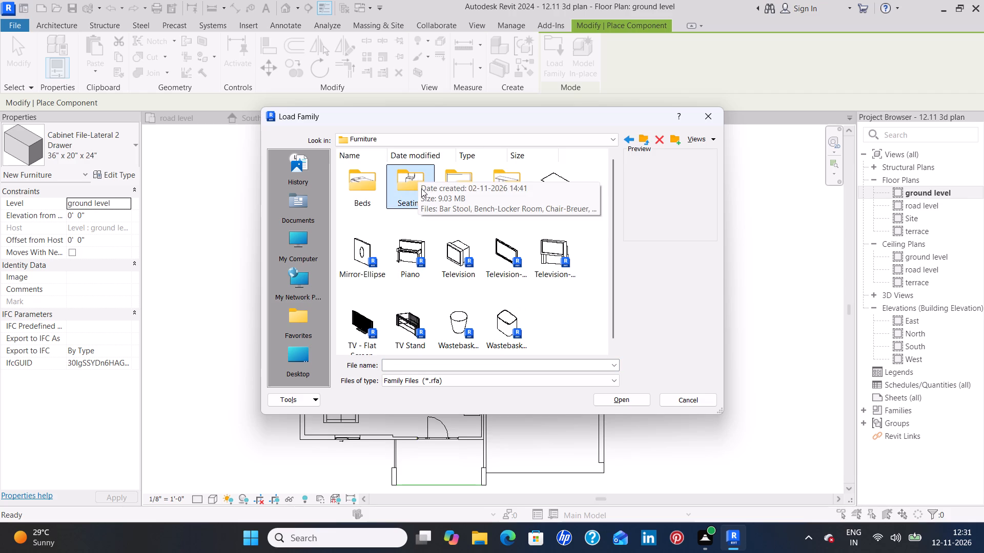
{"action": "double_click", "coordinate": [398, 182]}
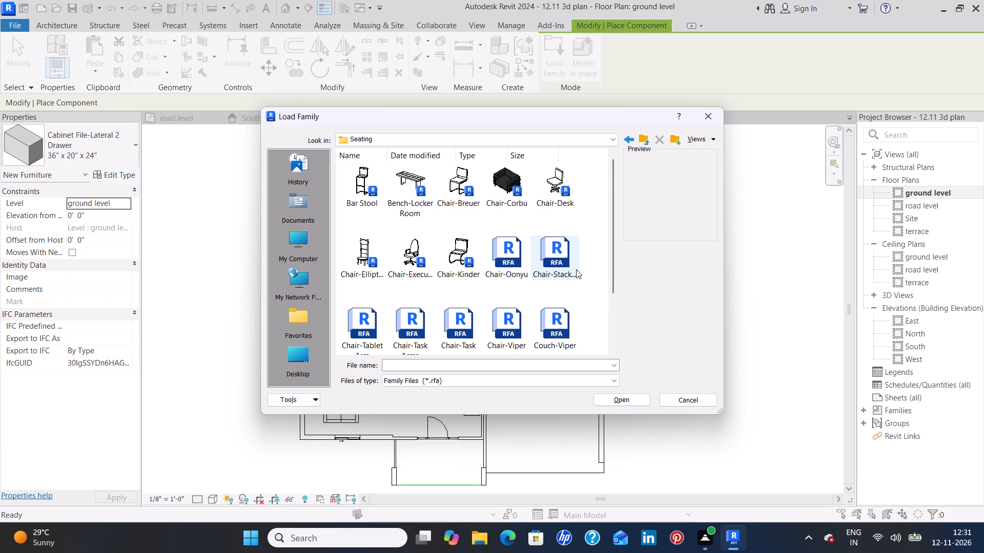
{"action": "scroll", "coordinate": [486, 297], "scroll_direction": "down", "scroll_amount": 4}
{"action": "left_click", "coordinate": [398, 315]}
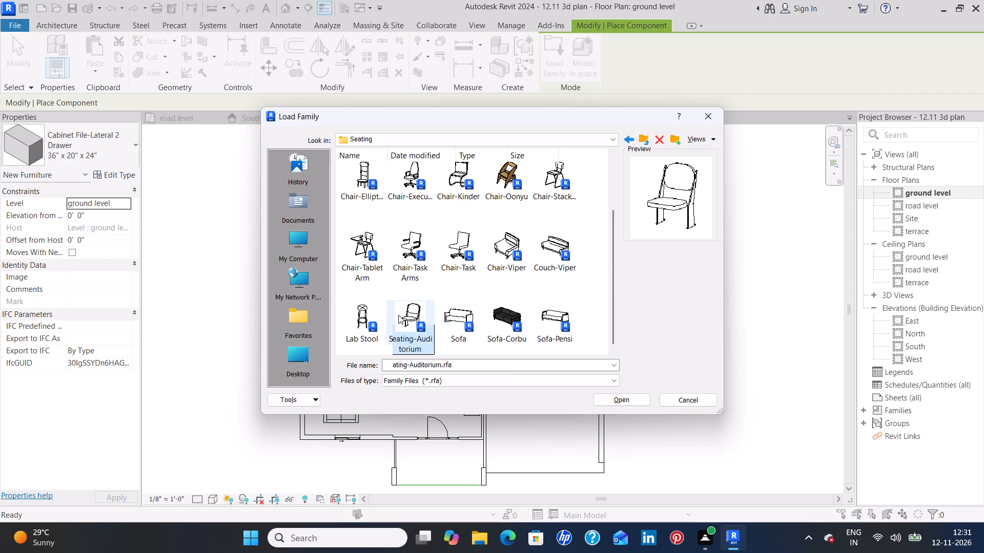
{"action": "left_click", "coordinate": [619, 400]}
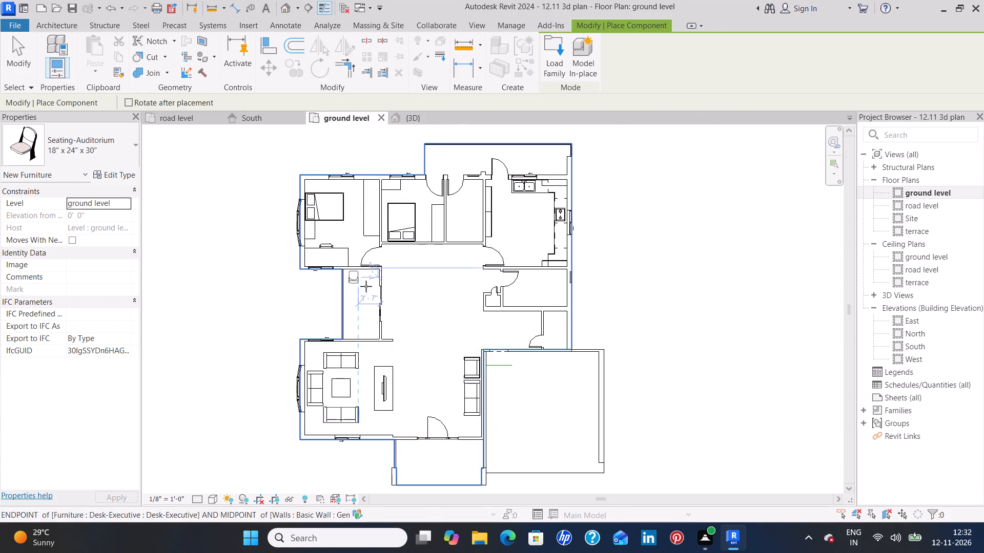
Place an auditorium seat, rotated diagonally to face southwest, near the northeast corner of the railed balcony between the bedroom and living room.
{"action": "scroll", "coordinate": [366, 290], "scroll_direction": "up", "scroll_amount": 7}
{"action": "middle_click_drag", "start_coordinate": [365, 295], "coordinate": [387, 280]}
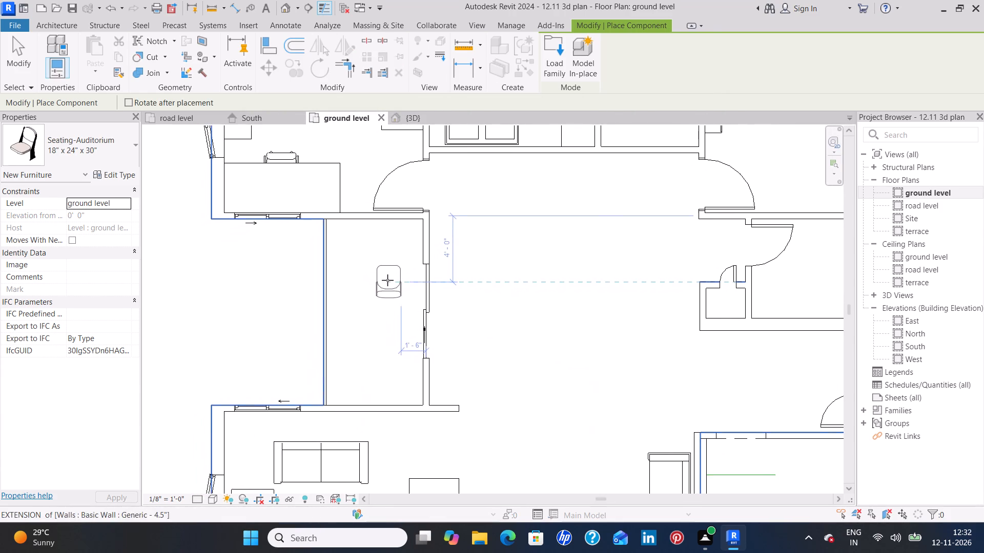
{"action": "scroll", "coordinate": [380, 267], "scroll_direction": "up", "scroll_amount": 4}
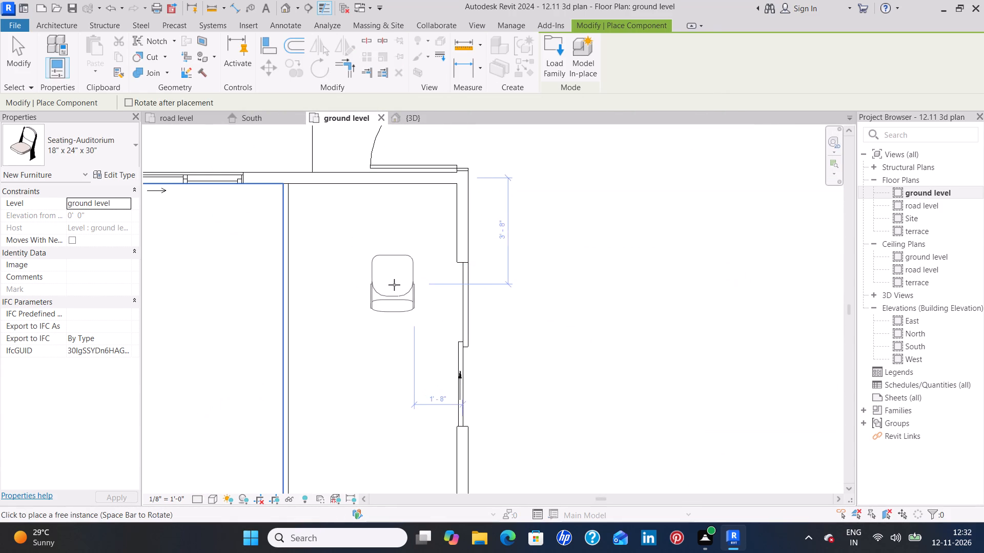
{"action": "middle_click_drag", "start_coordinate": [394, 285], "coordinate": [418, 206]}
{"action": "scroll", "coordinate": [418, 206], "scroll_direction": "down", "scroll_amount": 2}
{"action": "middle_click_drag", "start_coordinate": [410, 218], "coordinate": [409, 225]}
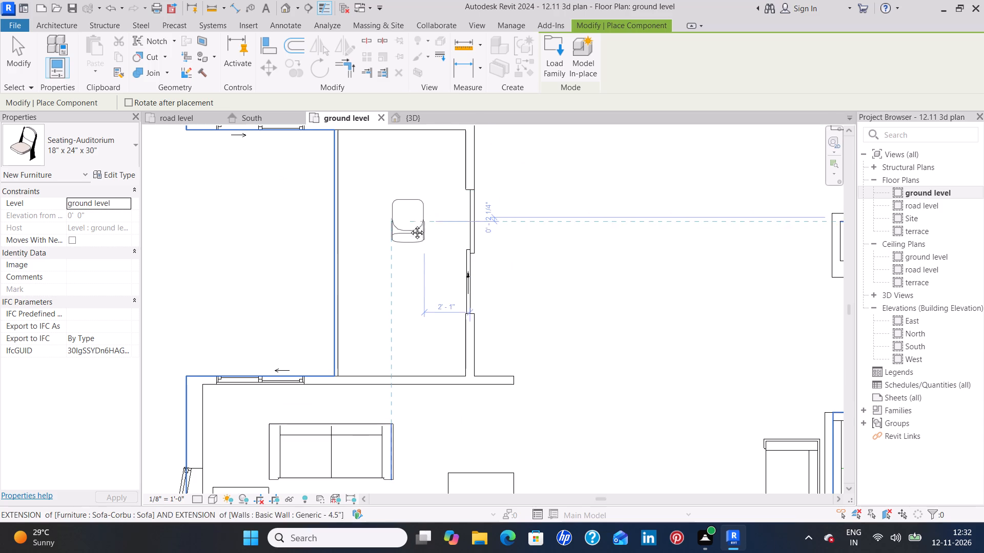
{"action": "middle_click_drag", "start_coordinate": [409, 225], "coordinate": [409, 226]}
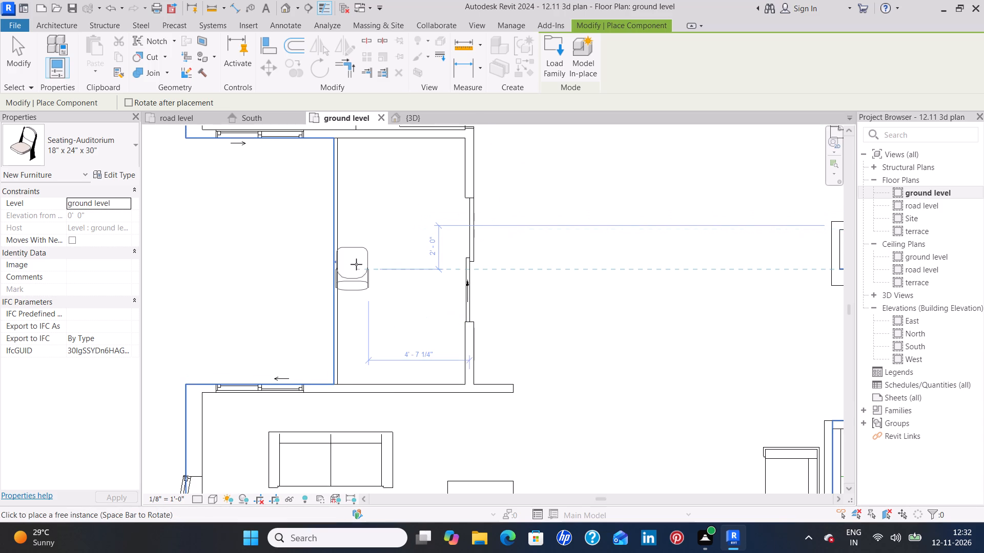
{"action": "key", "text": "space"}
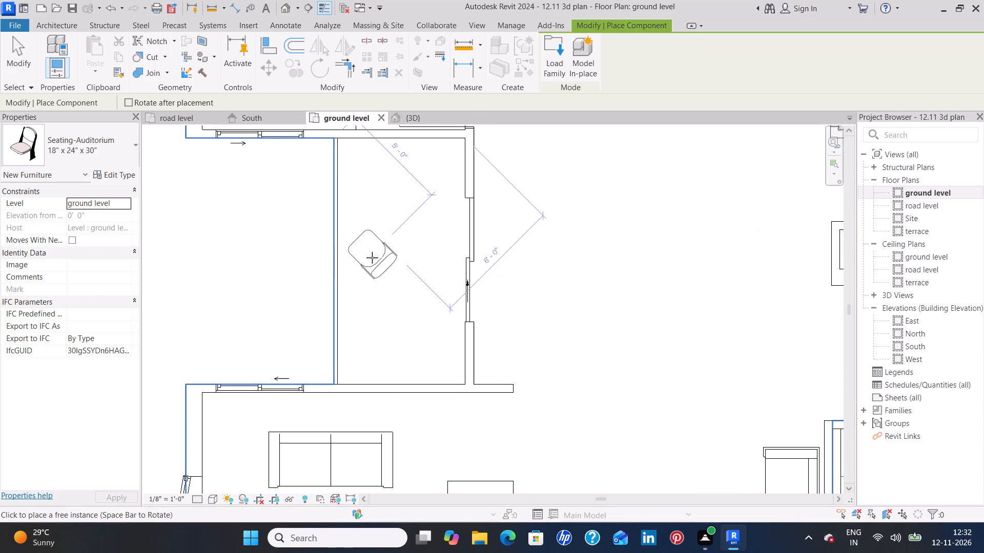
{"action": "key", "text": "space"}
{"action": "key", "text": "space"}
{"action": "key", "text": "space"}
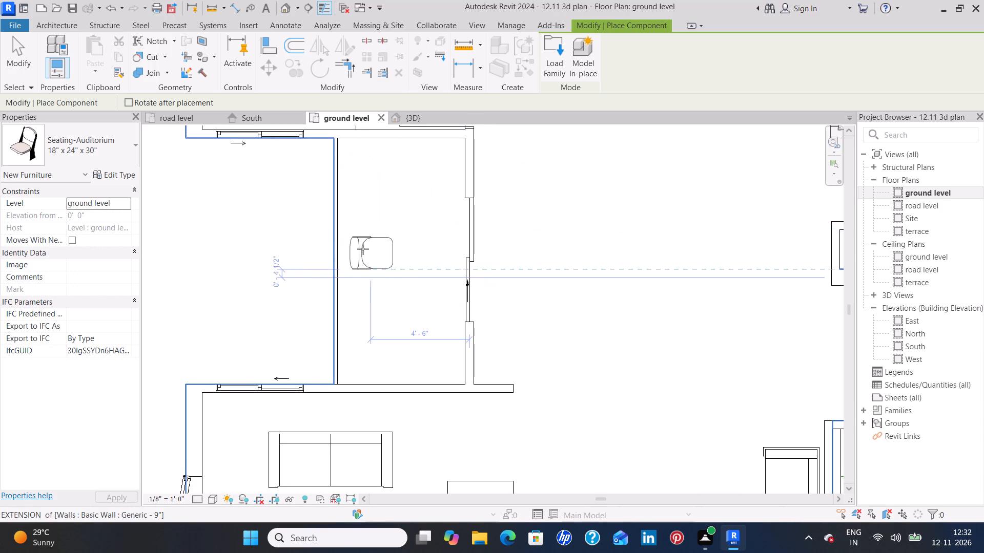
{"action": "key", "text": "space"}
{"action": "key", "text": "space"}
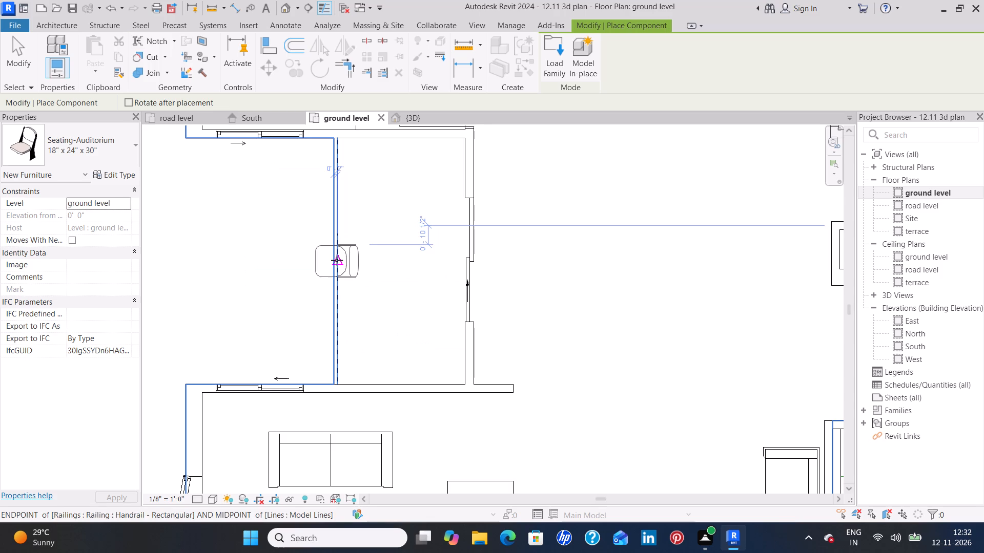
{"action": "key", "text": "space"}
{"action": "key", "text": "space"}
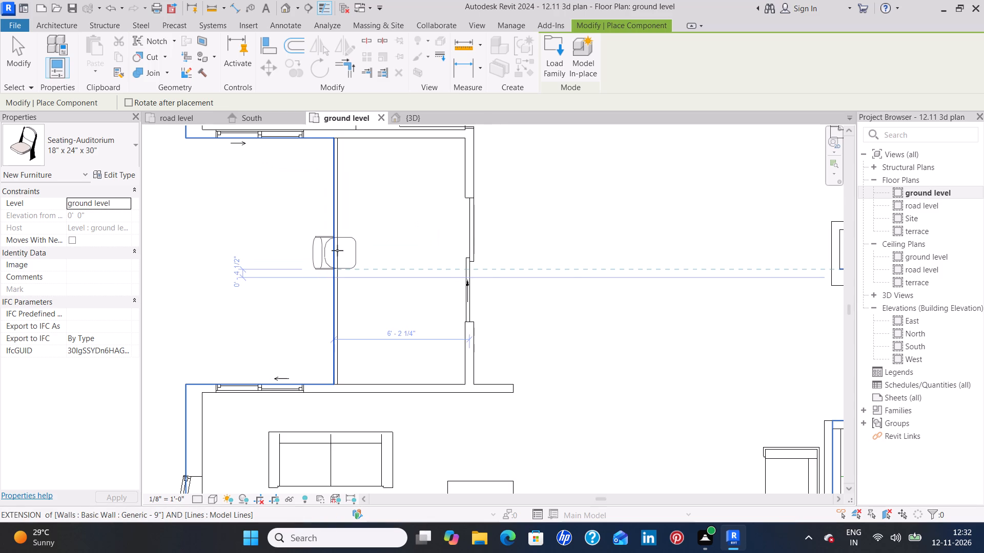
{"action": "key", "text": "space"}
{"action": "key", "text": "space"}
{"action": "key", "text": "space"}
{"action": "key", "text": "space"}
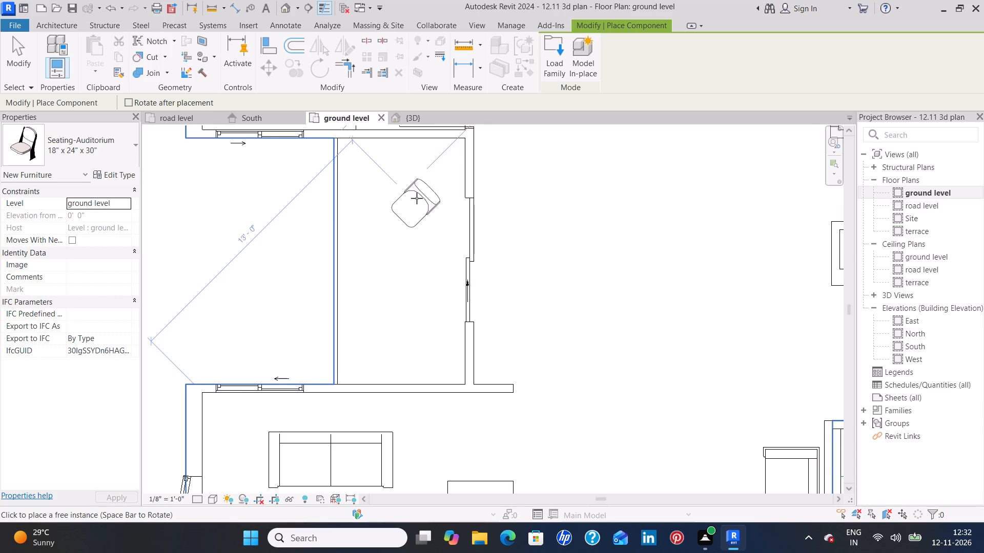
{"action": "left_click", "coordinate": [420, 195]}
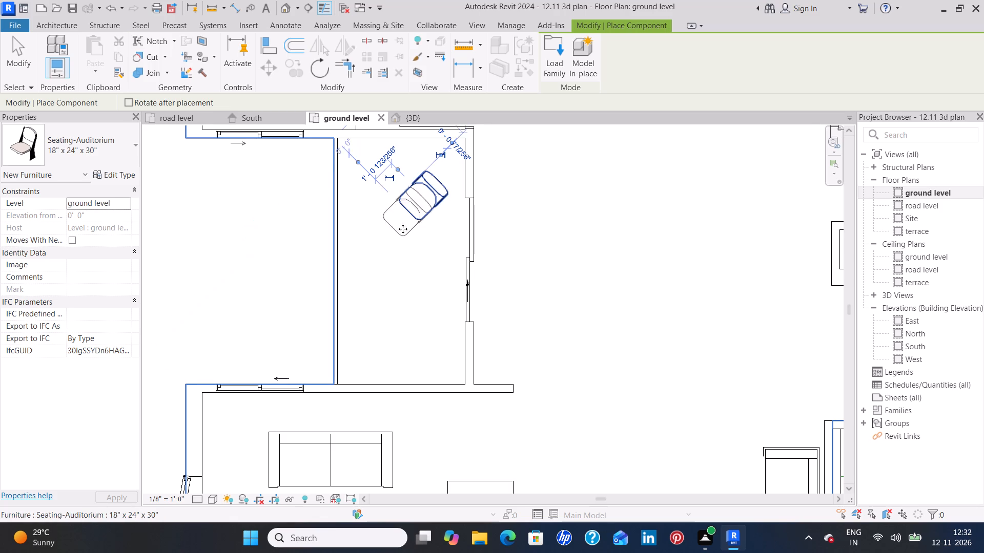
Place a second auditorium seat on the balcony south of the first one, rotated diagonally to face northwest.
{"action": "key", "text": "space"}
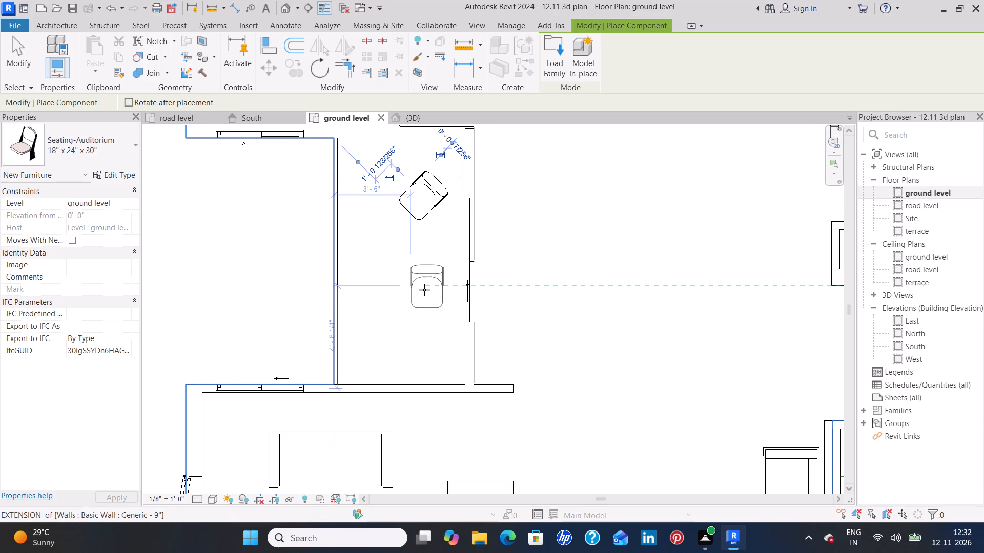
{"action": "key", "text": "space"}
{"action": "key", "text": "space"}
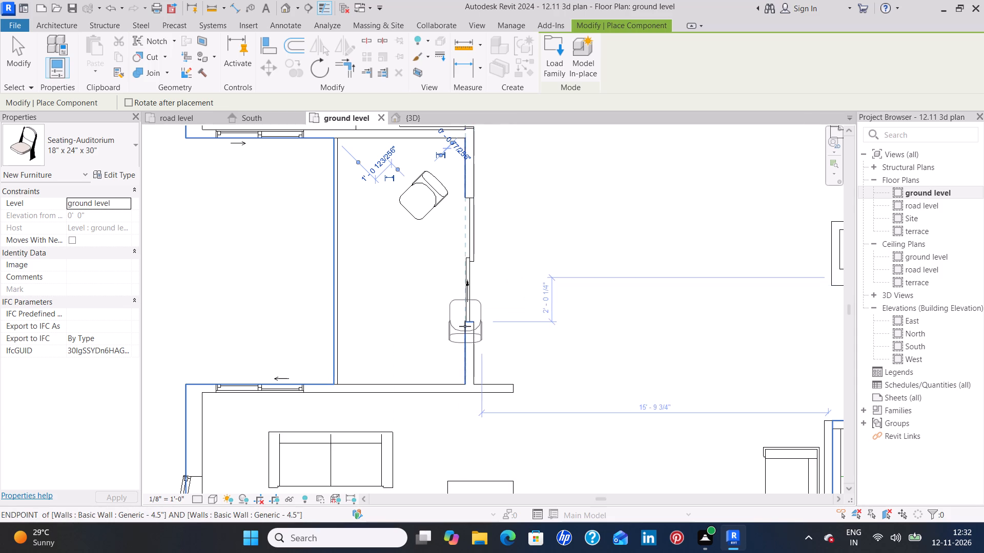
{"action": "key", "text": "space"}
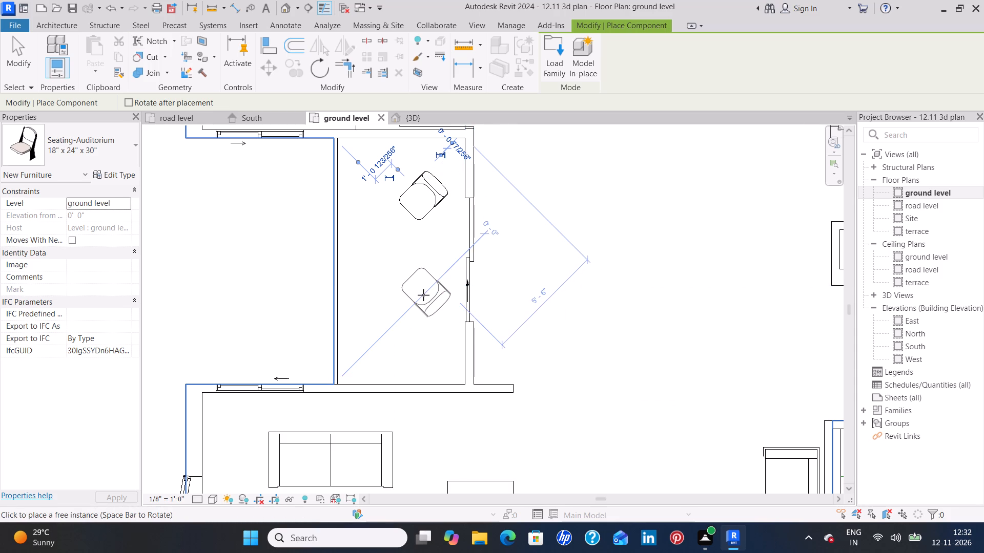
{"action": "left_click", "coordinate": [416, 286]}
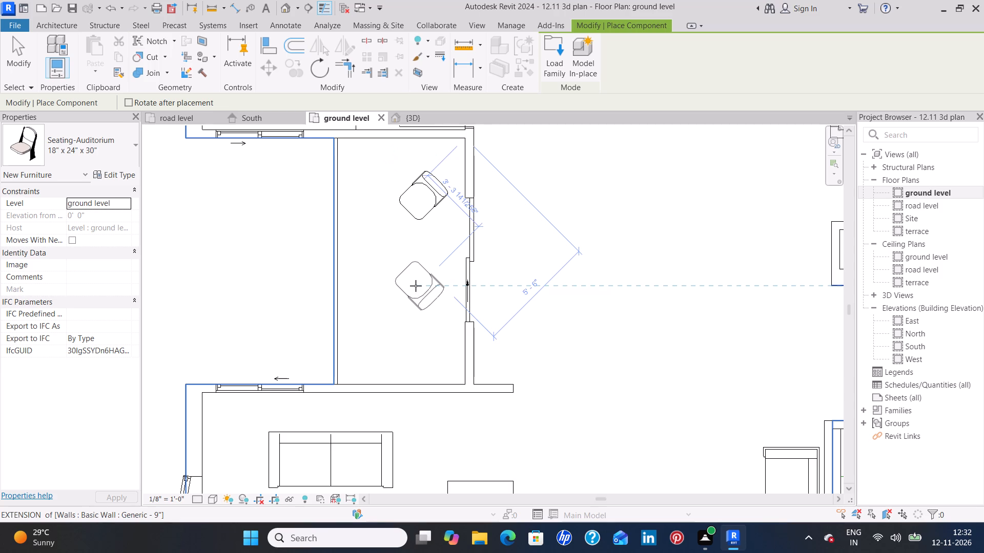
{"action": "key", "text": "Escape"}
{"action": "key", "text": "Escape"}
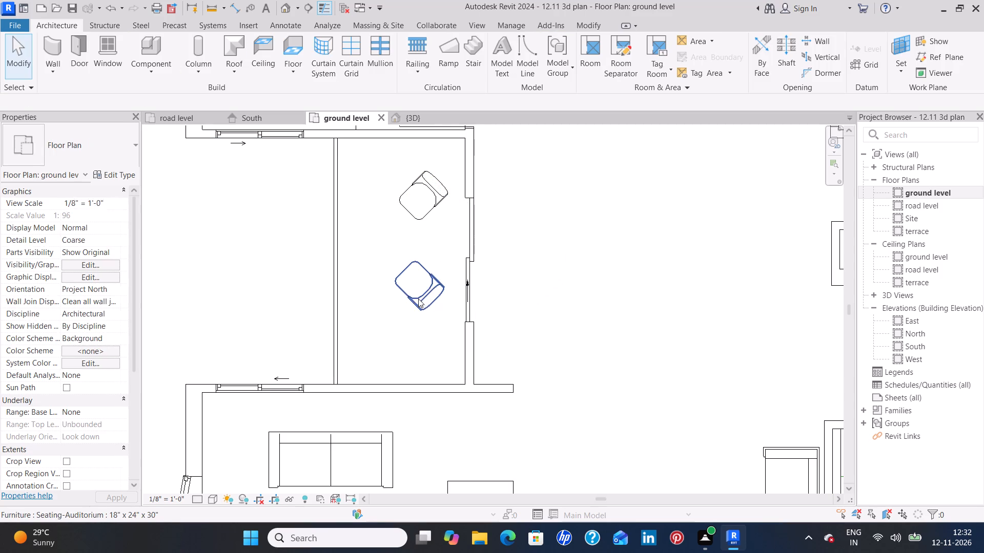
Nudge the northern auditorium seat slightly west and south, away from the balcony's northeast corner.
{"action": "left_click", "coordinate": [405, 212]}
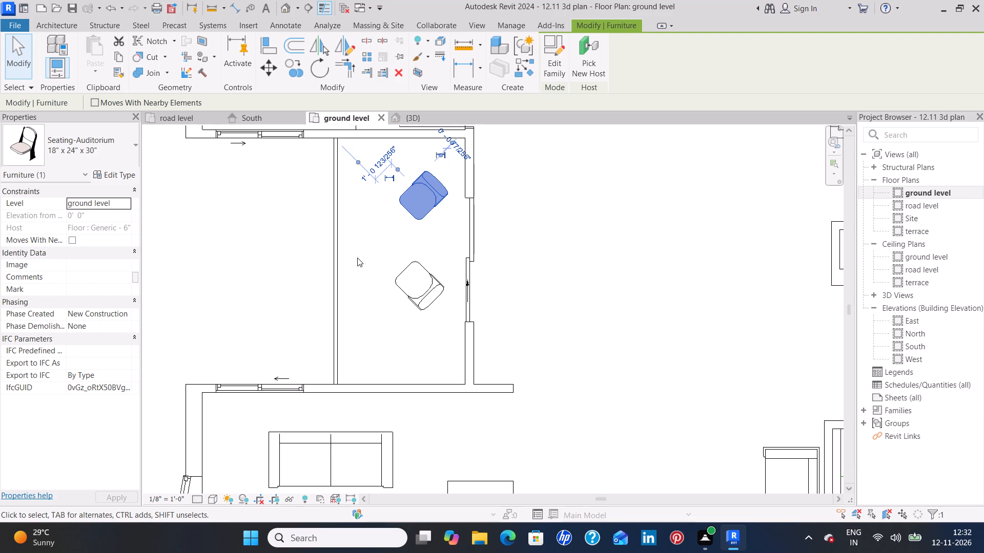
{"action": "key", "text": "Down"}
{"action": "key", "text": "Down"}
{"action": "key", "text": "Up"}
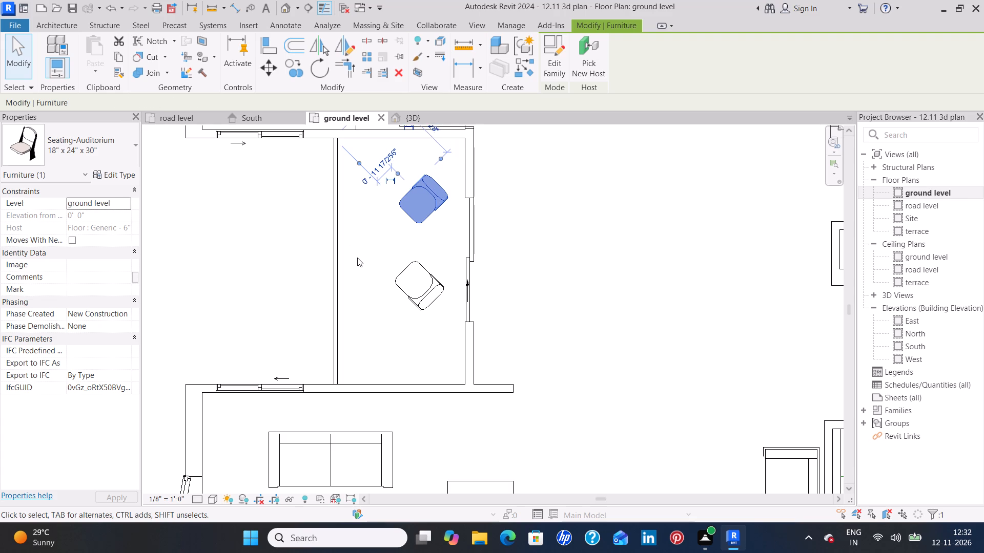
{"action": "key", "text": "Up"}
{"action": "key", "text": "Left"}
{"action": "key", "text": "Left"}
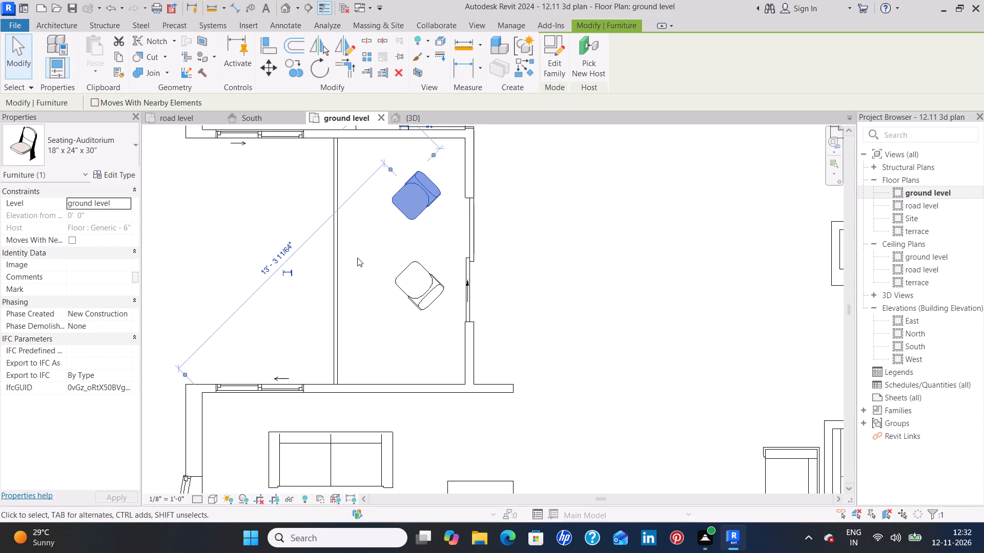
{"action": "key", "text": "Left"}
{"action": "key", "text": "Down"}
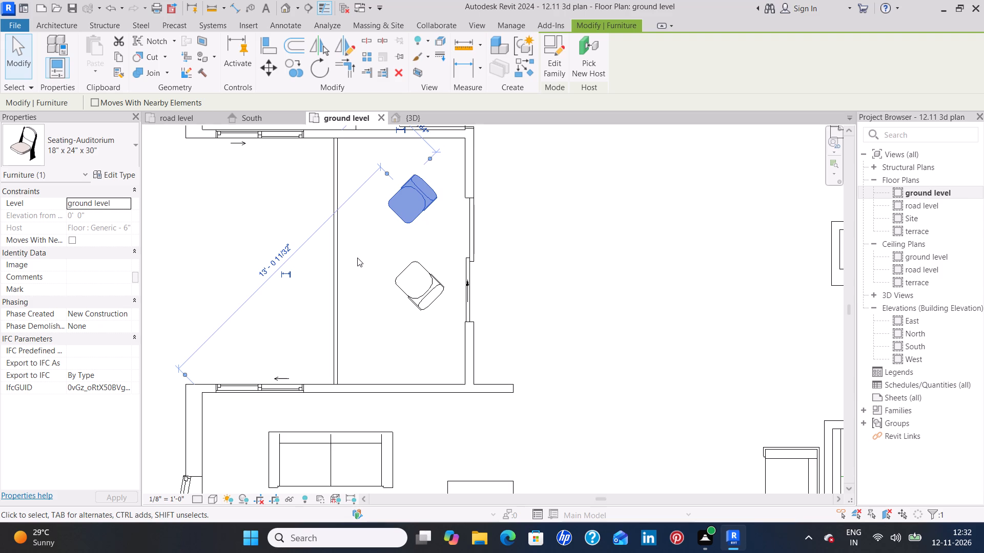
{"action": "key", "text": "Down"}
{"action": "key", "text": "Down"}
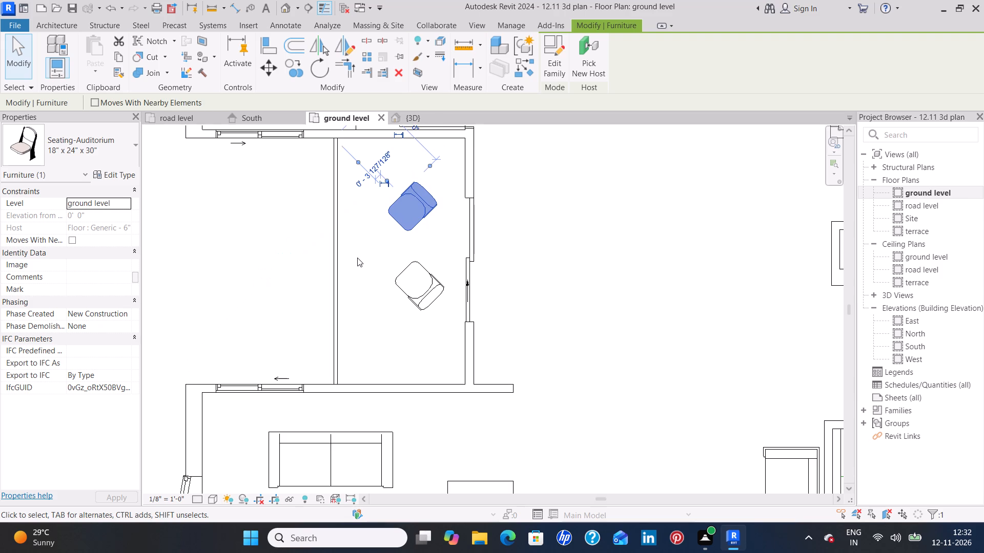
{"action": "key", "text": "Down"}
{"action": "key", "text": "Down"}
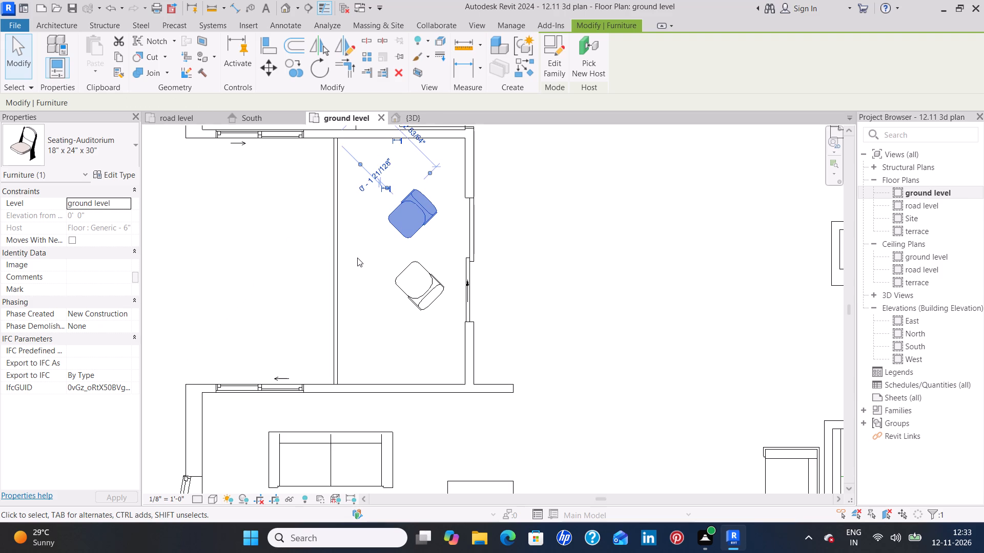
{"action": "key", "text": "Down"}
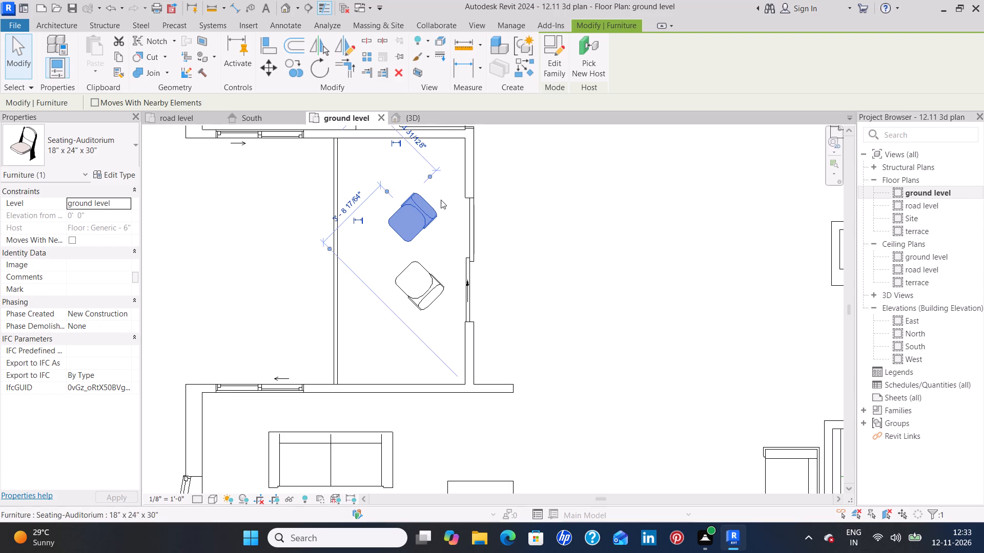
{"action": "left_click", "coordinate": [392, 262]}
Nudge the southern auditorium seat slightly south and west so it lines up directly below the northern seat.
{"action": "left_click", "coordinate": [440, 286]}
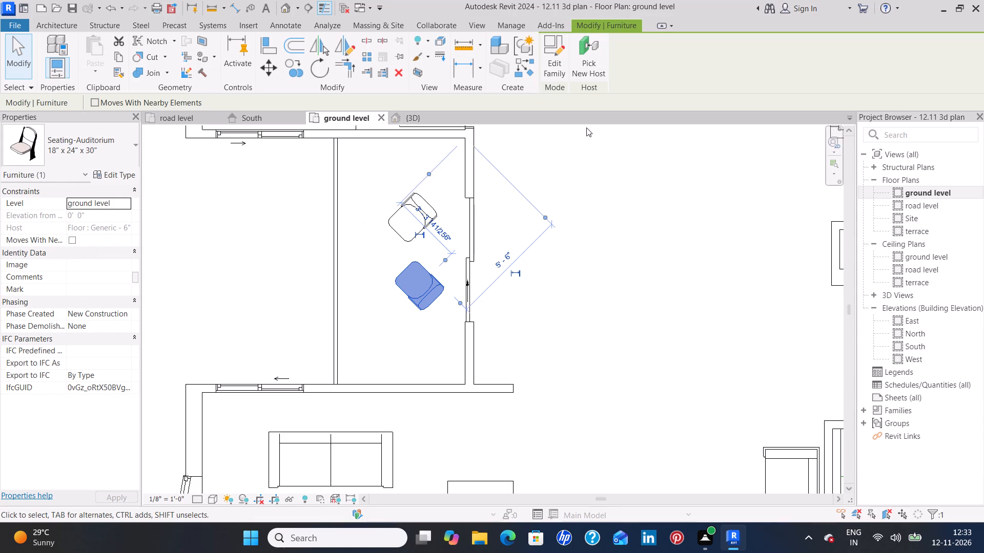
{"action": "key", "text": "Down"}
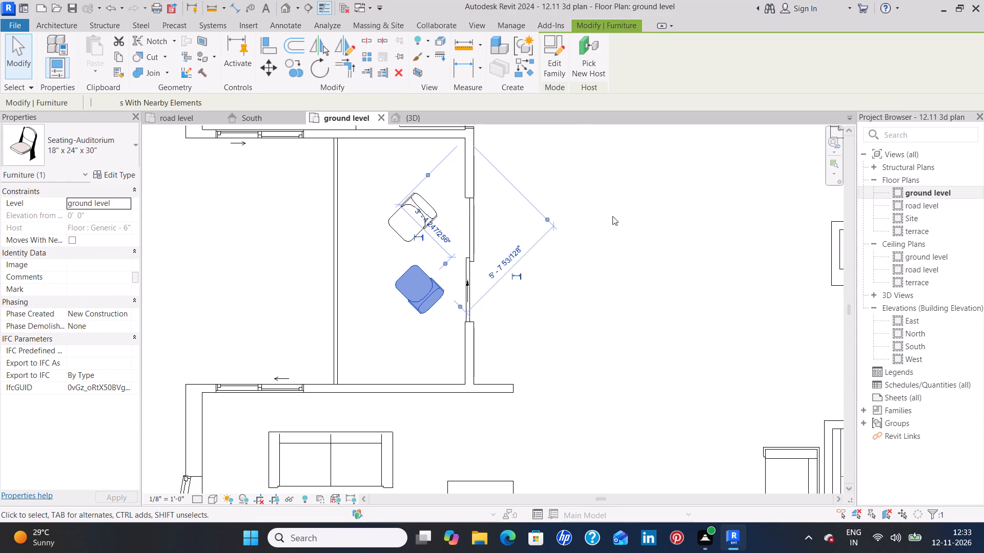
{"action": "key", "text": "Left"}
{"action": "key", "text": "Down"}
{"action": "key", "text": "Down"}
{"action": "key", "text": "Left"}
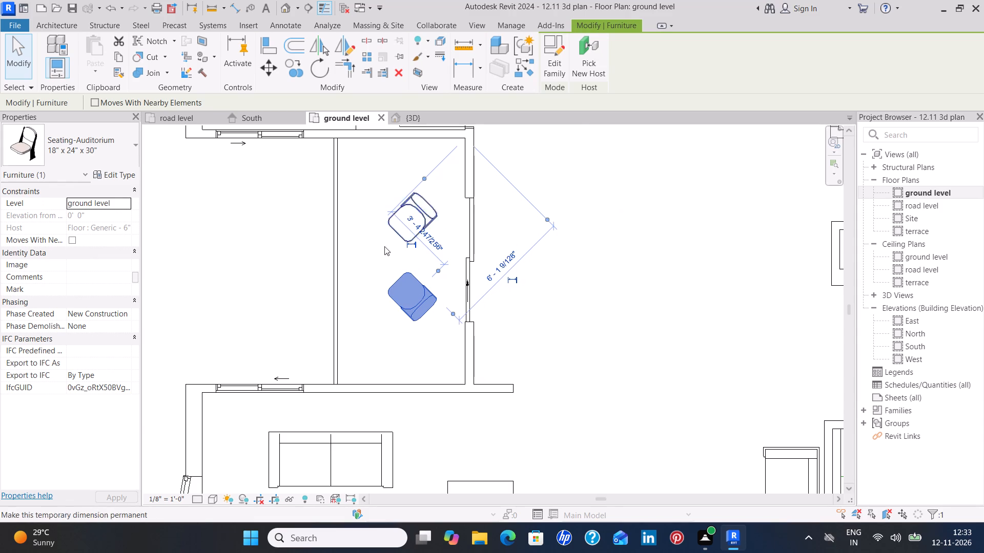
{"action": "left_click", "coordinate": [359, 268]}
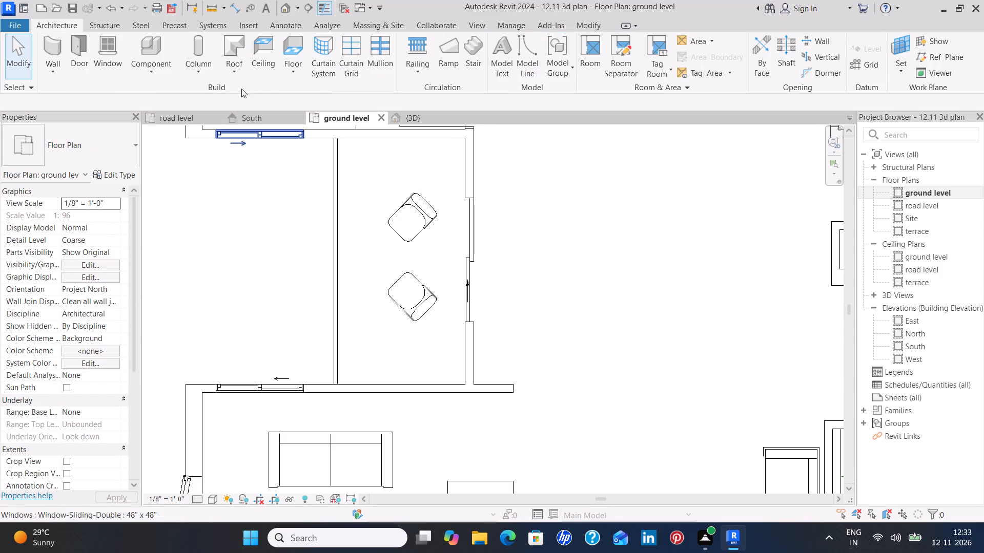
Load the Table-Trio End family from the Furniture Tables folder for placement as a component.
{"action": "left_click", "coordinate": [157, 43]}
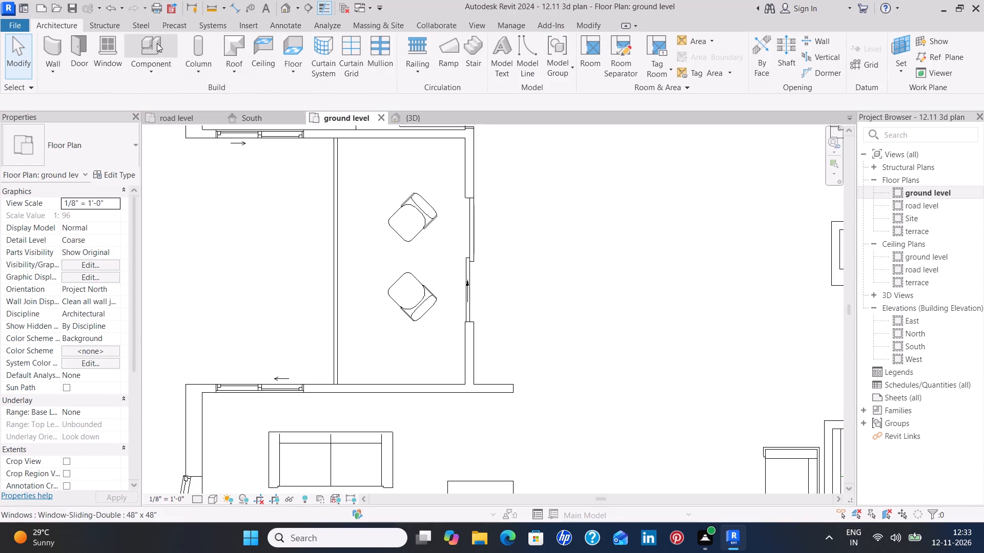
{"action": "left_click", "coordinate": [557, 74]}
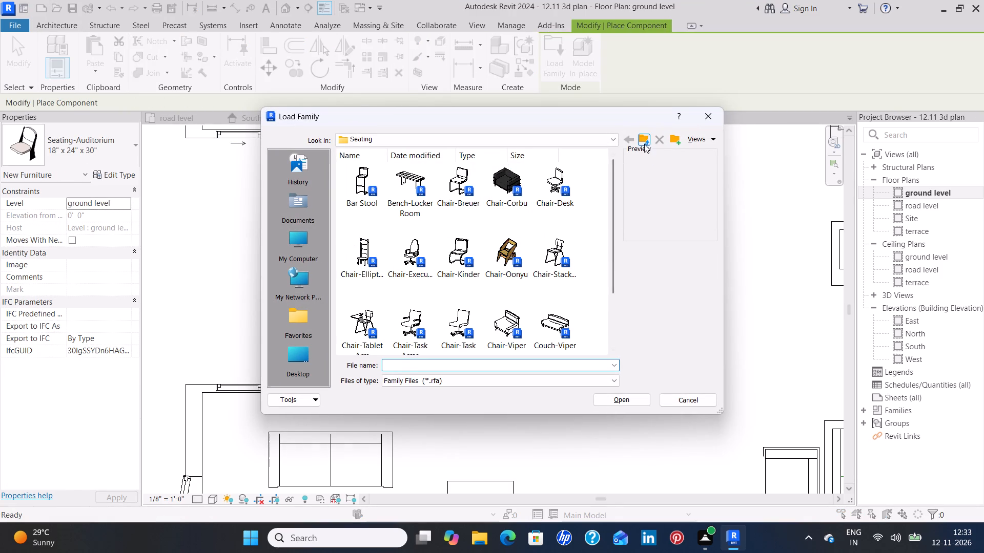
{"action": "left_click", "coordinate": [644, 139]}
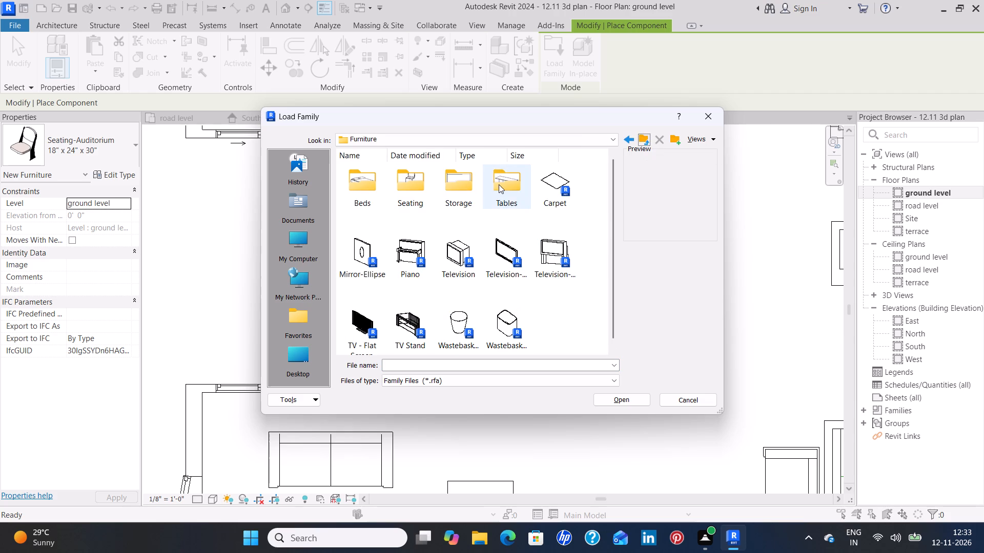
{"action": "double_click", "coordinate": [500, 184]}
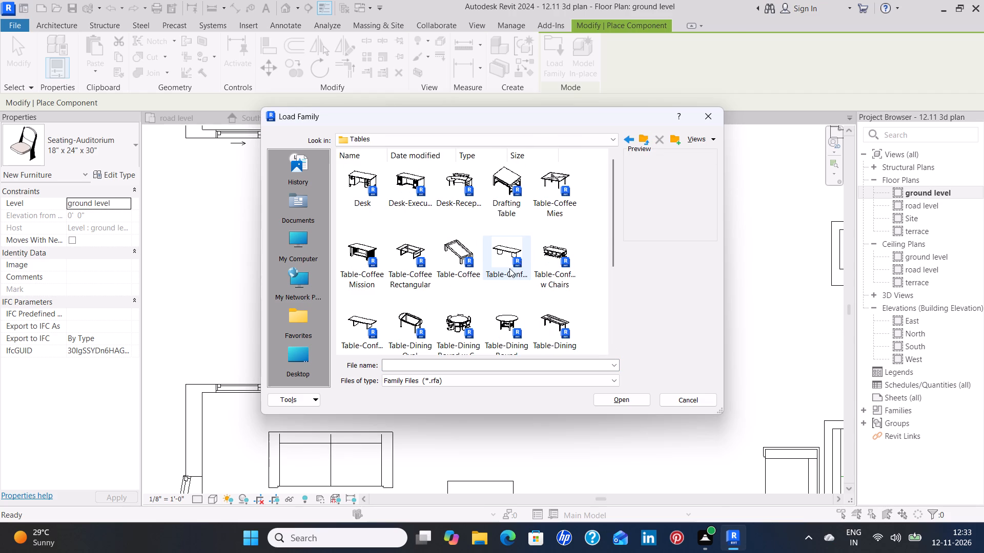
{"action": "scroll", "coordinate": [509, 268], "scroll_direction": "down", "scroll_amount": 3}
{"action": "left_click", "coordinate": [362, 314]}
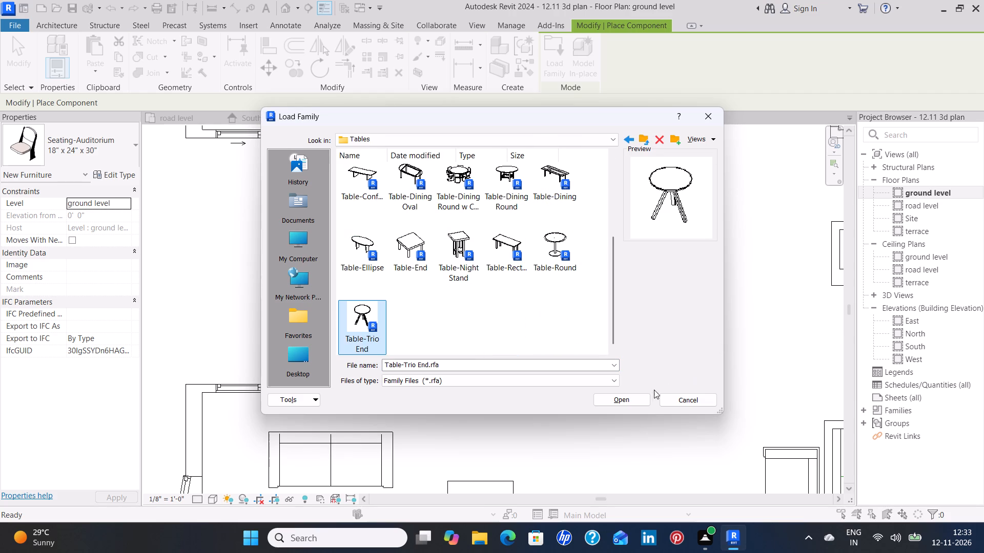
{"action": "left_click", "coordinate": [638, 400]}
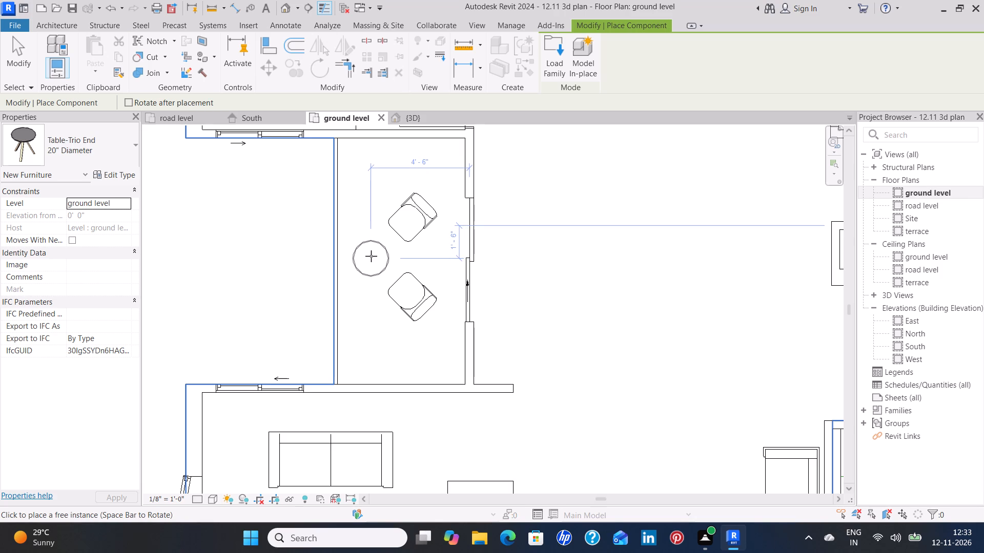
Place the 20" diameter Table-Trio End between the two seats on their railing side, about 4'-2" from the sliding-door wall.
{"action": "scroll", "coordinate": [375, 257], "scroll_direction": "up", "scroll_amount": 7}
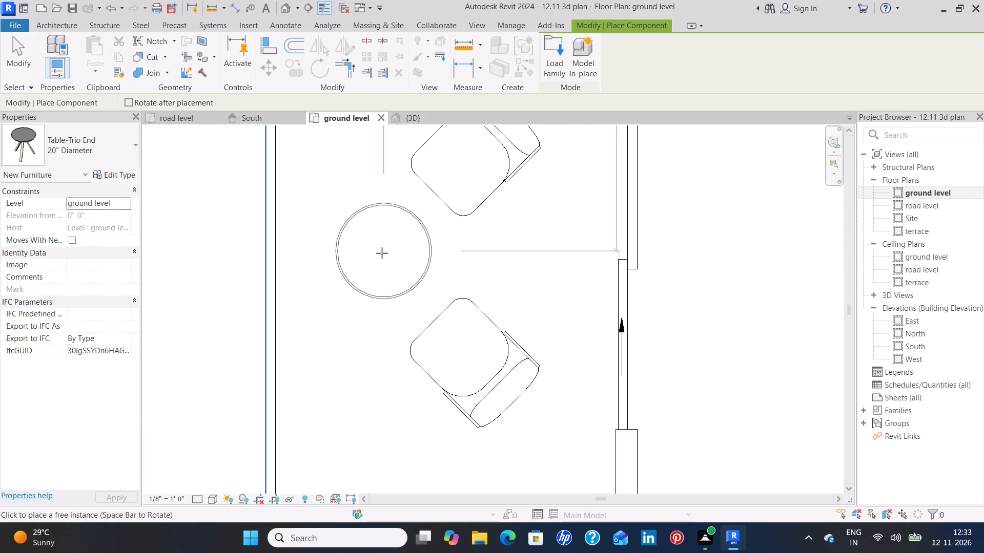
{"action": "left_click", "coordinate": [383, 253]}
{"action": "key", "text": "Escape"}
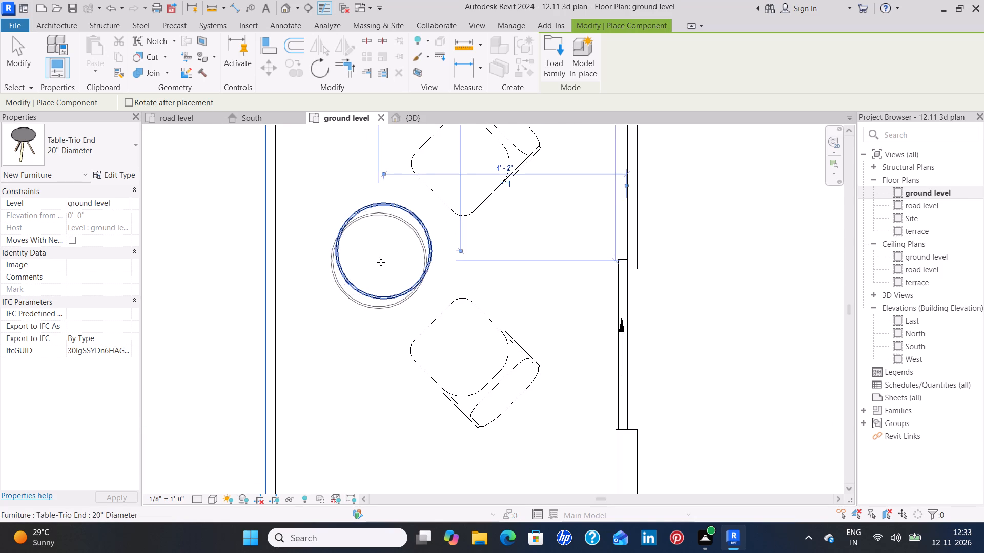
{"action": "key", "text": "Escape"}
Examine the balcony seats and table in plan and in 3D, from above and outside, along with the surrounding house.
{"action": "scroll", "coordinate": [378, 266], "scroll_direction": "down", "scroll_amount": 6}
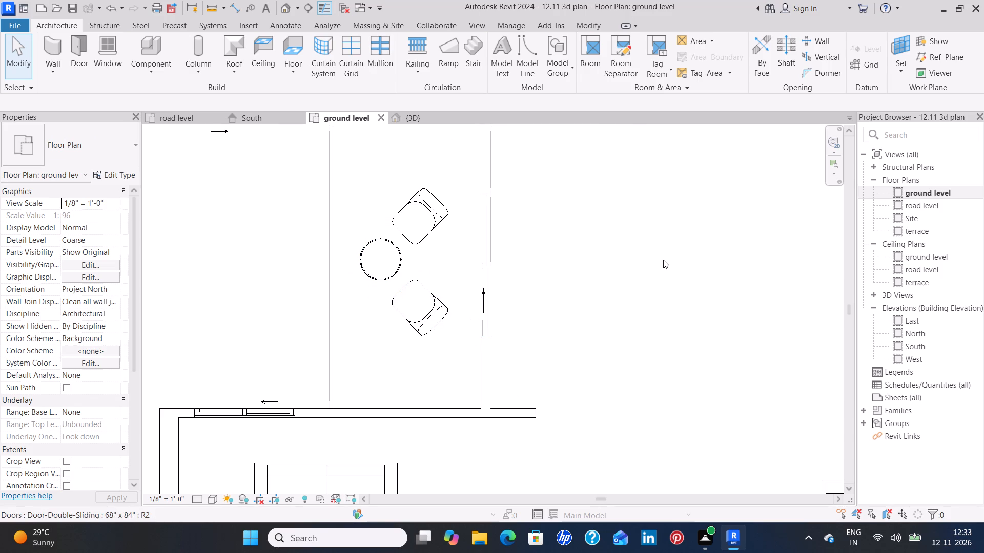
{"action": "scroll", "coordinate": [663, 260], "scroll_direction": "up", "scroll_amount": 1}
{"action": "middle_click_drag", "start_coordinate": [664, 260], "coordinate": [709, 260]}
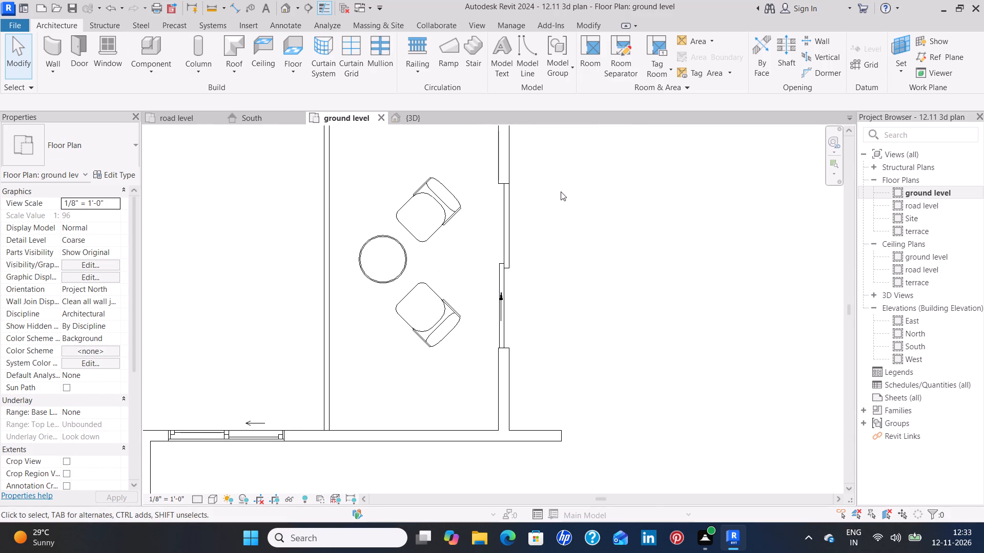
{"action": "left_click", "coordinate": [416, 118]}
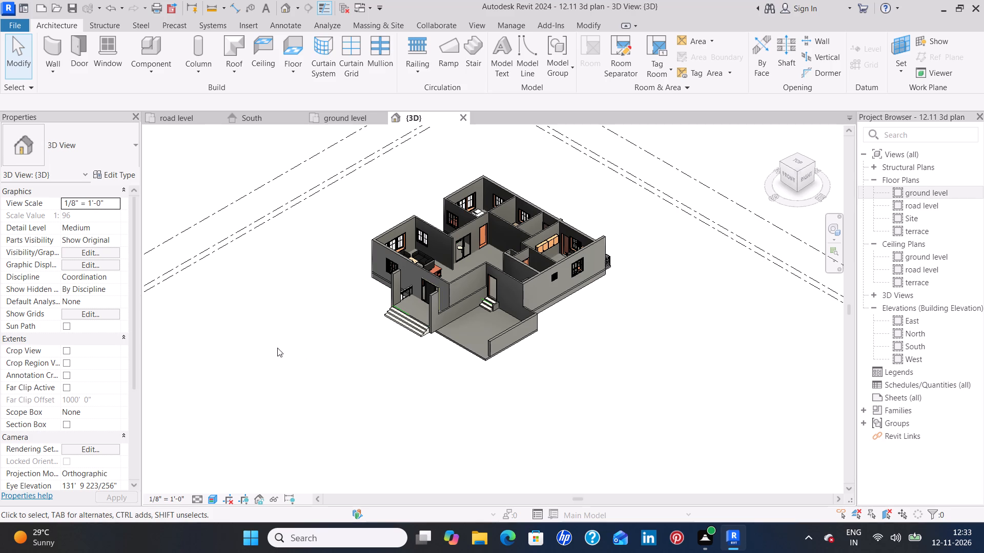
{"action": "middle_click_drag", "start_coordinate": [267, 331], "coordinate": [517, 377], "text": "shift"}
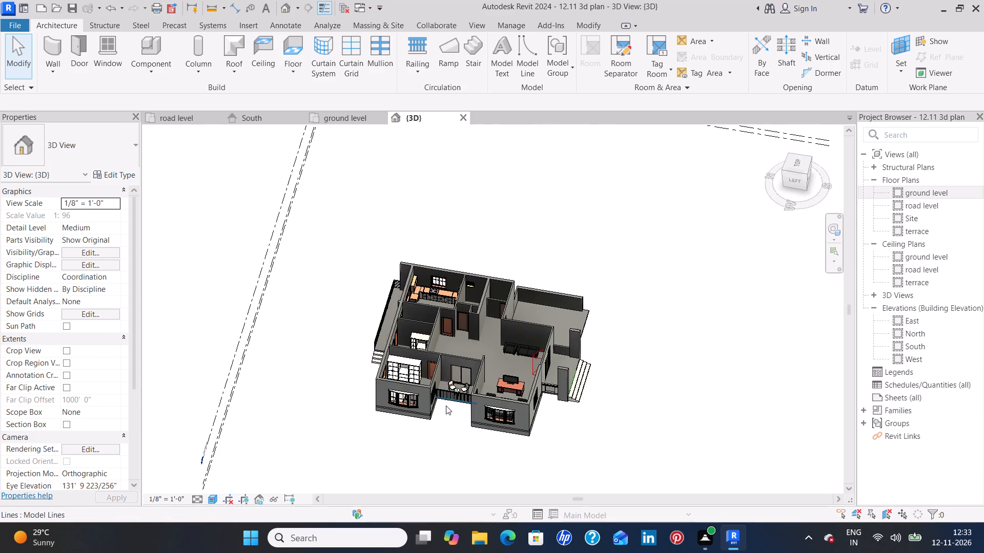
{"action": "scroll", "coordinate": [465, 393], "scroll_direction": "up", "scroll_amount": 7}
{"action": "middle_click_drag", "start_coordinate": [498, 253], "coordinate": [482, 309], "text": "shift"}
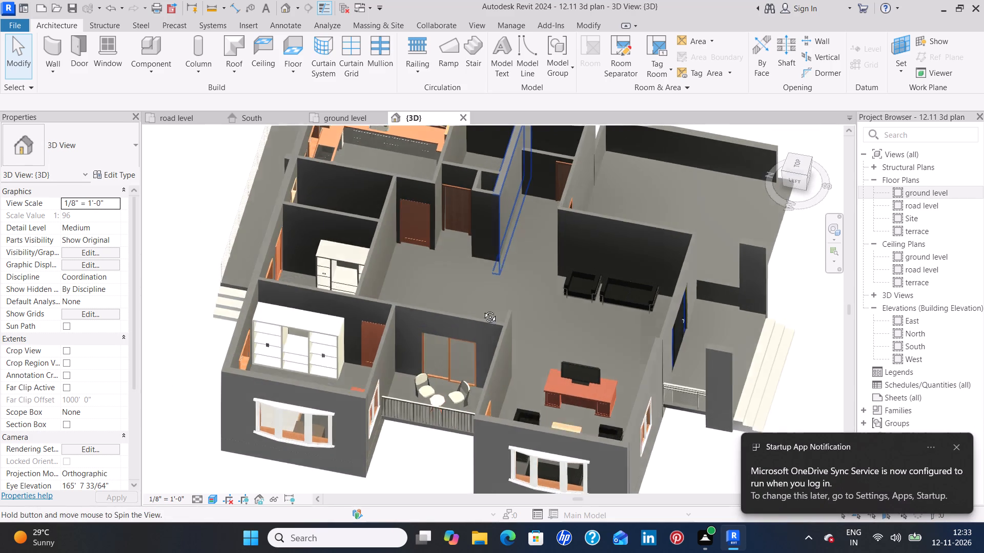
{"action": "middle_click_drag", "start_coordinate": [482, 309], "coordinate": [470, 340], "text": "shift"}
{"action": "scroll", "coordinate": [382, 390], "scroll_direction": "up", "scroll_amount": 4}
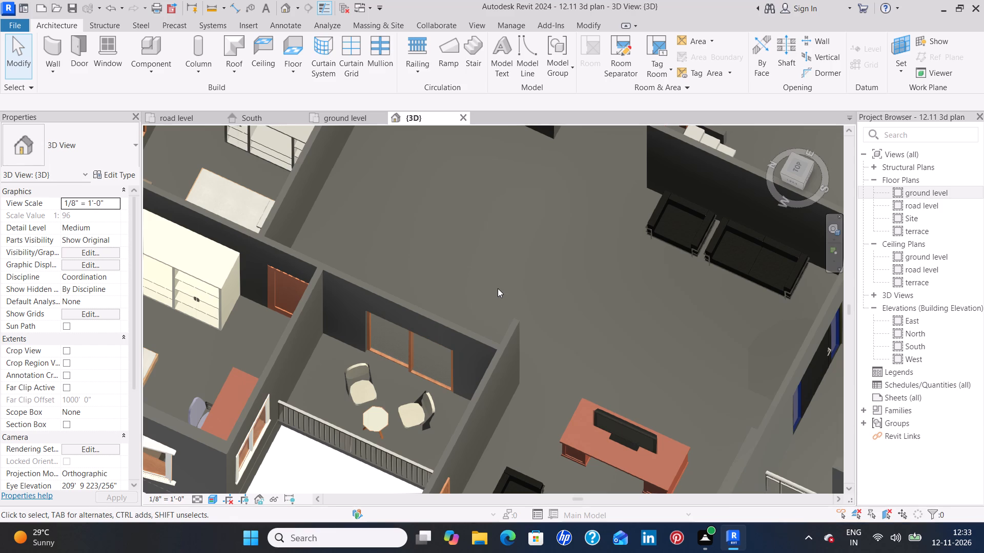
{"action": "middle_click_drag", "start_coordinate": [498, 288], "coordinate": [484, 316], "text": "shift"}
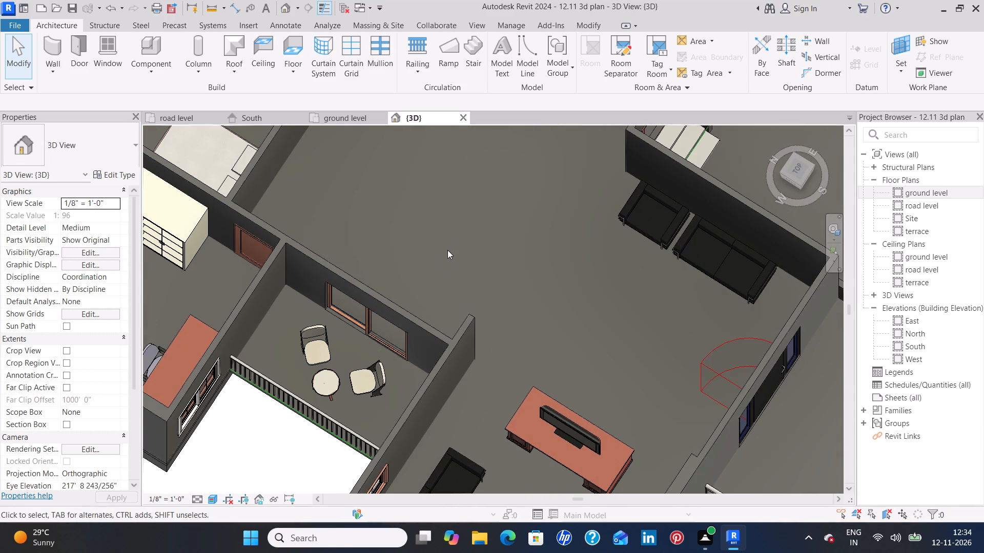
{"action": "middle_click_drag", "start_coordinate": [465, 262], "coordinate": [494, 209], "text": "shift"}
{"action": "middle_click_drag", "start_coordinate": [509, 265], "coordinate": [512, 200], "text": "shift"}
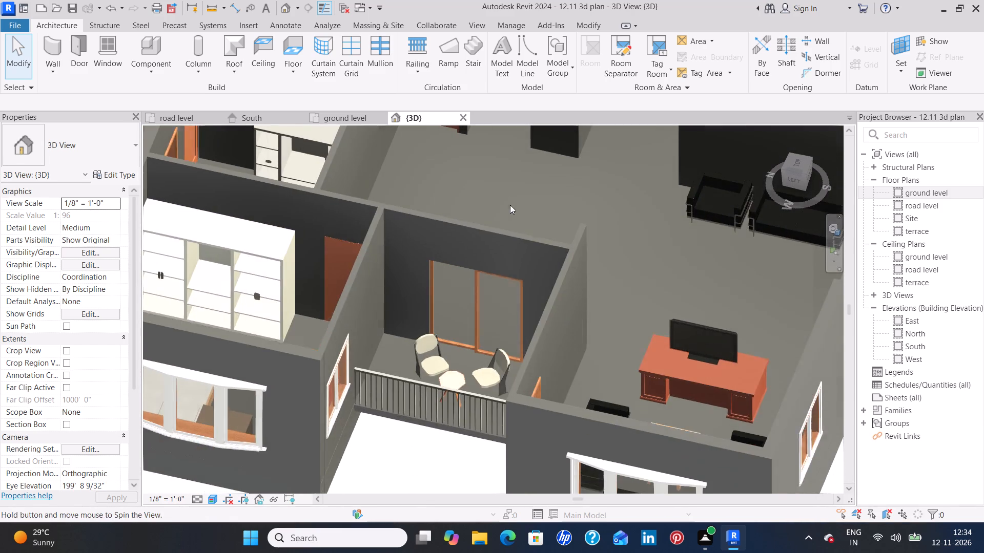
{"action": "middle_click_drag", "start_coordinate": [391, 401], "coordinate": [416, 262], "text": "shift"}
{"action": "middle_click_drag", "start_coordinate": [505, 307], "coordinate": [464, 326], "text": "shift"}
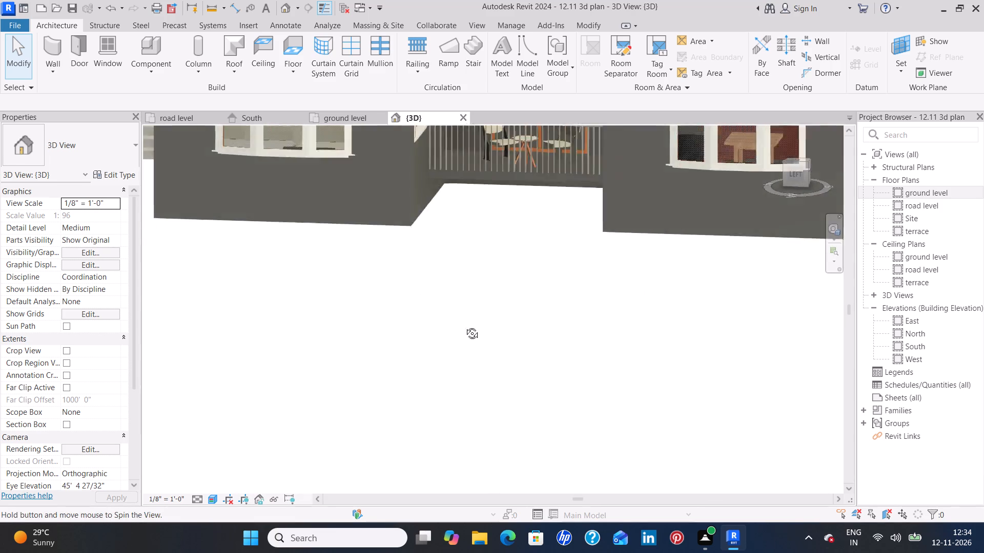
{"action": "middle_click_drag", "start_coordinate": [464, 326], "coordinate": [443, 334], "text": "shift"}
{"action": "scroll", "coordinate": [290, 280], "scroll_direction": "down", "scroll_amount": 5}
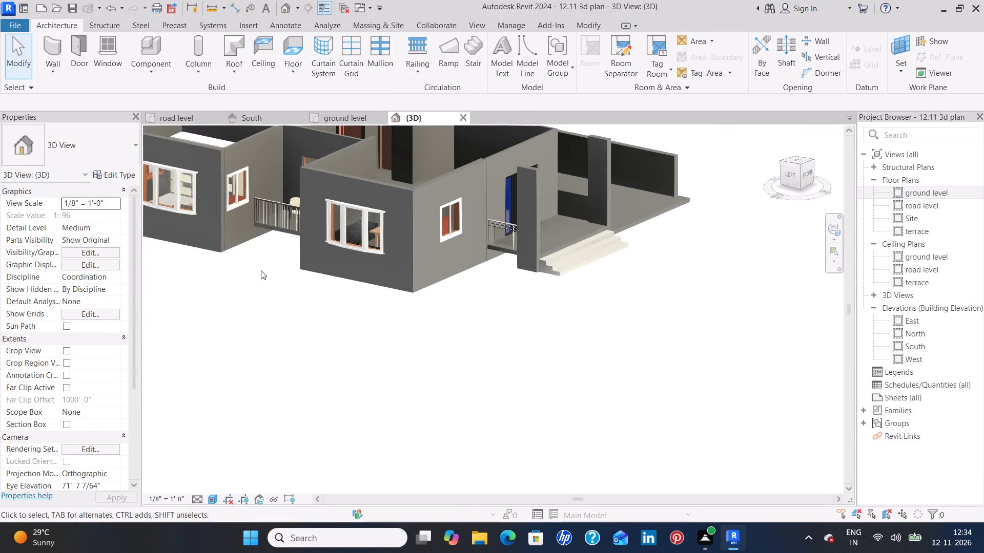
{"action": "middle_click_drag", "start_coordinate": [262, 269], "coordinate": [421, 294], "text": "shift"}
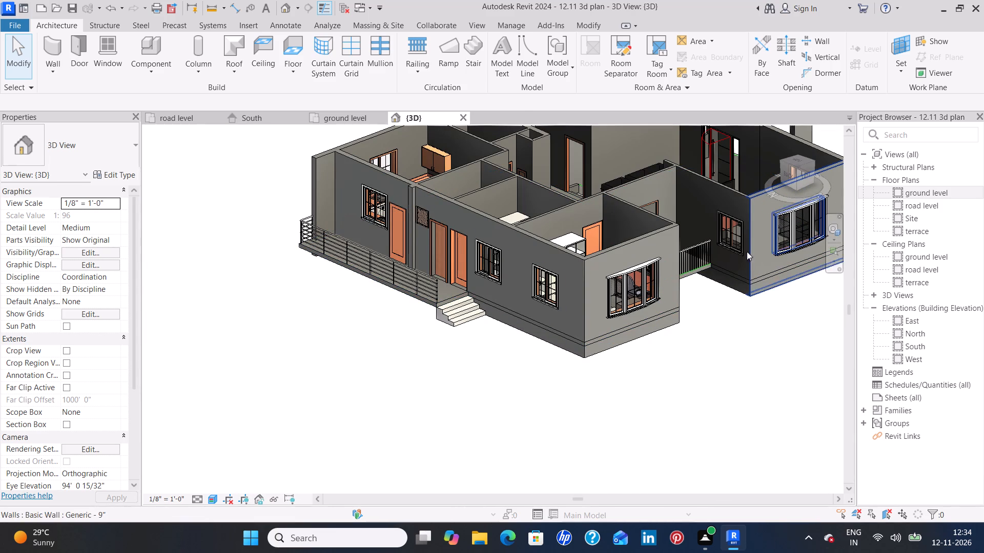
Examine the house exterior in 3D, including the front entrance steps, side porch and rear railing.
{"action": "middle_click_drag", "start_coordinate": [746, 337], "coordinate": [581, 350], "text": "shift"}
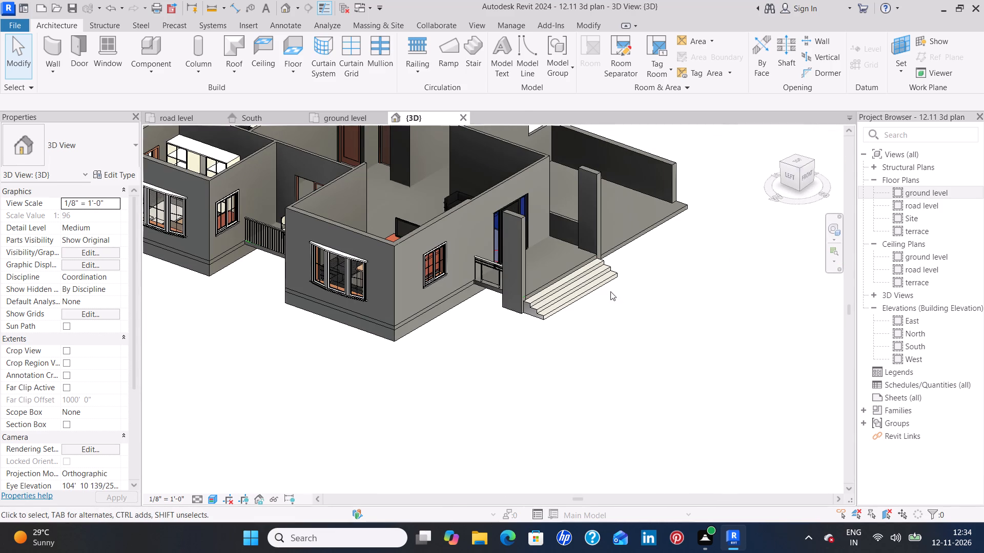
{"action": "middle_click_drag", "start_coordinate": [735, 295], "coordinate": [564, 349], "text": "shift"}
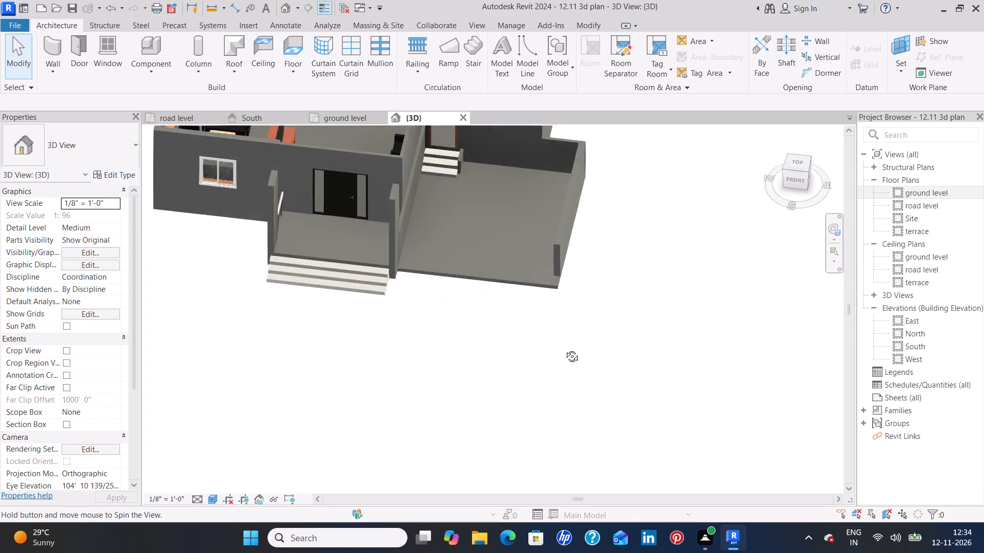
{"action": "middle_click_drag", "start_coordinate": [564, 349], "coordinate": [536, 289], "text": "shift"}
{"action": "middle_click_drag", "start_coordinate": [305, 274], "coordinate": [461, 337]}
{"action": "middle_click_drag", "start_coordinate": [438, 327], "coordinate": [487, 341], "text": "shift"}
{"action": "scroll", "coordinate": [501, 238], "scroll_direction": "up", "scroll_amount": 3}
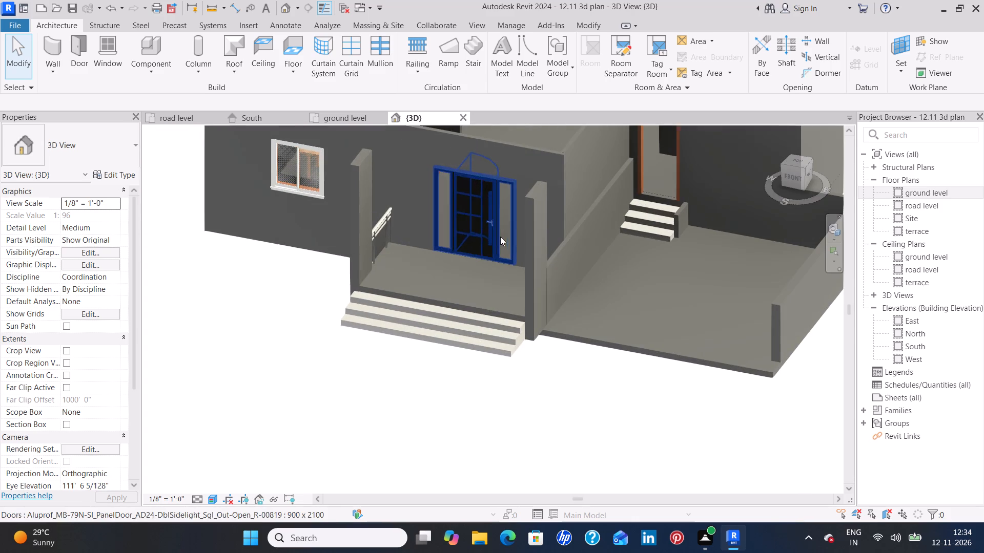
{"action": "scroll", "coordinate": [461, 324], "scroll_direction": "down", "scroll_amount": 5}
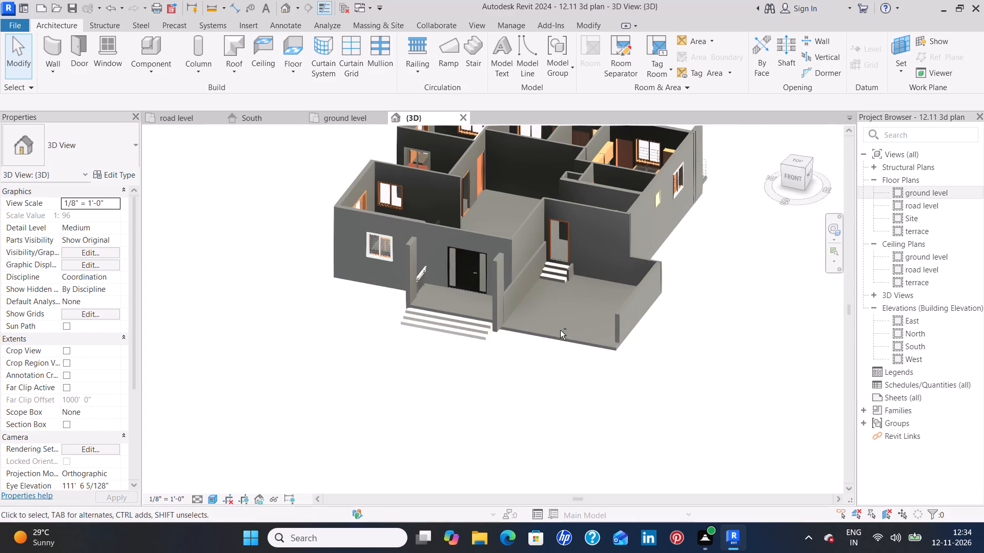
{"action": "middle_click_drag", "start_coordinate": [560, 331], "coordinate": [620, 321], "text": "shift"}
{"action": "middle_click_drag", "start_coordinate": [438, 344], "coordinate": [422, 257], "text": "shift"}
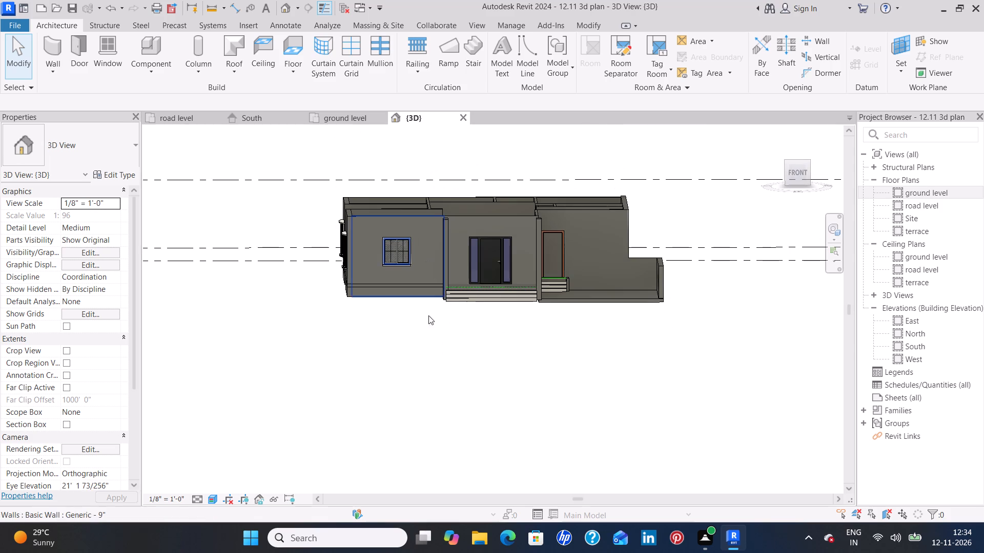
{"action": "middle_click_drag", "start_coordinate": [578, 340], "coordinate": [365, 358]}
{"action": "middle_click_drag", "start_coordinate": [757, 390], "coordinate": [633, 412], "text": "shift"}
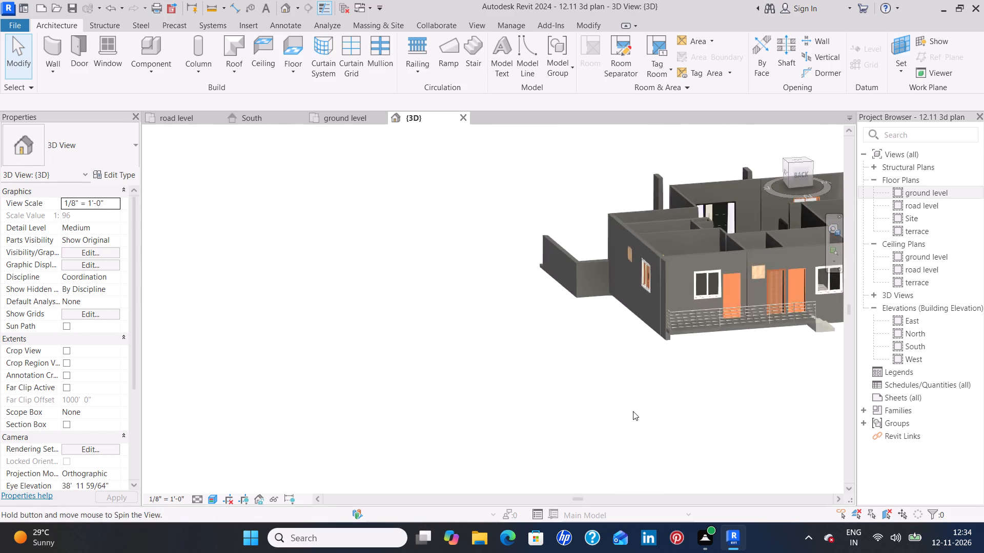
{"action": "middle_click_drag", "start_coordinate": [639, 408], "coordinate": [712, 403], "text": "shift"}
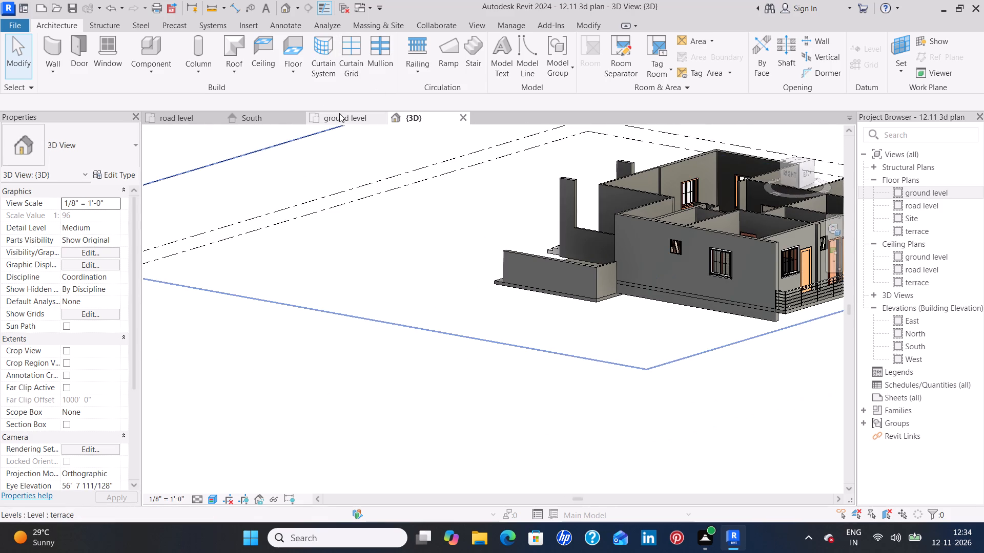
Start a ground-level-to-terrace stair with a 3' wide, ten-riser eastward run along the wall south of the small rooms, location line Run: Left.
{"action": "left_click", "coordinate": [339, 113]}
{"action": "scroll", "coordinate": [470, 230], "scroll_direction": "down", "scroll_amount": 5}
{"action": "scroll", "coordinate": [543, 241], "scroll_direction": "down", "scroll_amount": 4}
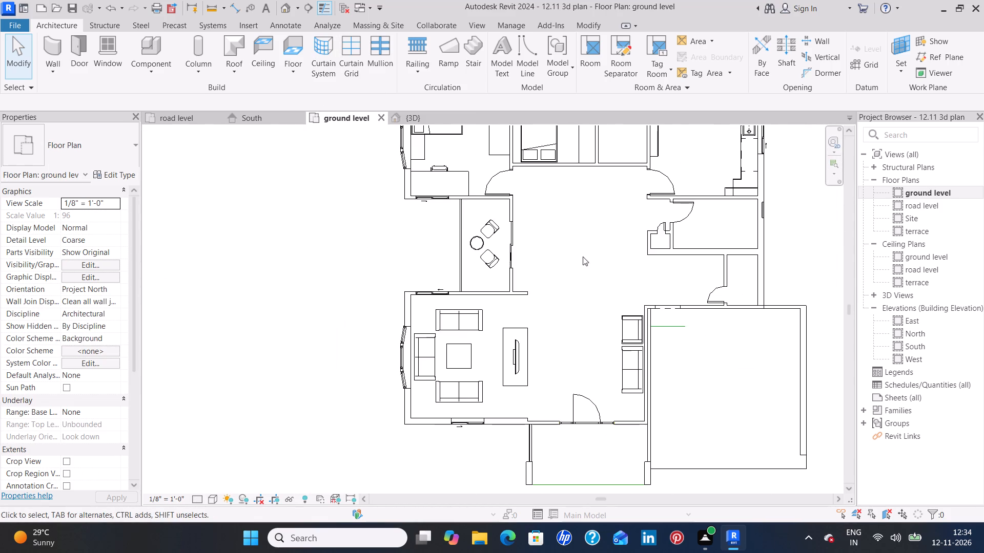
{"action": "middle_click_drag", "start_coordinate": [601, 256], "coordinate": [436, 272]}
{"action": "scroll", "coordinate": [480, 270], "scroll_direction": "up", "scroll_amount": 4}
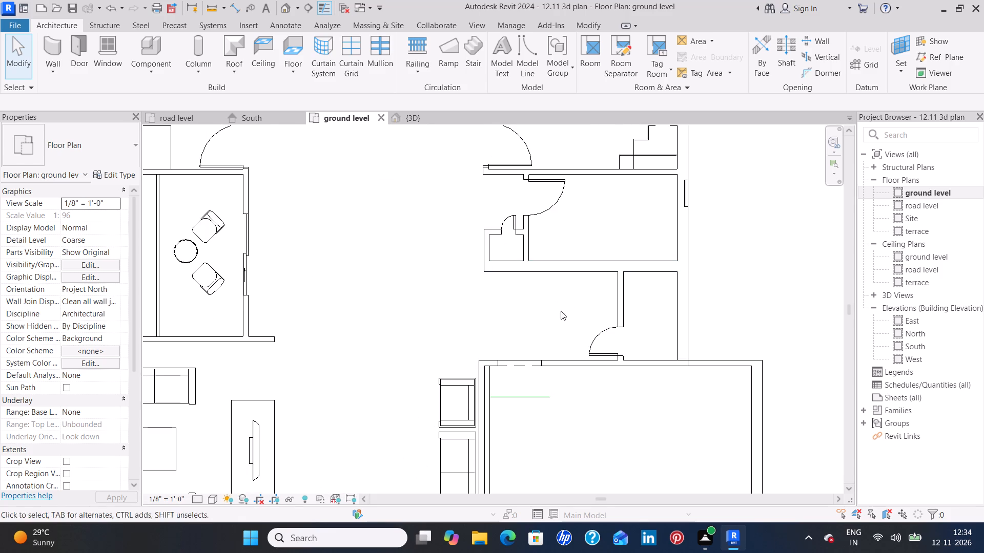
{"action": "middle_click_drag", "start_coordinate": [549, 310], "coordinate": [495, 309]}
{"action": "scroll", "coordinate": [459, 314], "scroll_direction": "up", "scroll_amount": 3}
{"action": "middle_click_drag", "start_coordinate": [463, 301], "coordinate": [426, 309]}
{"action": "middle_click", "coordinate": [420, 310]}
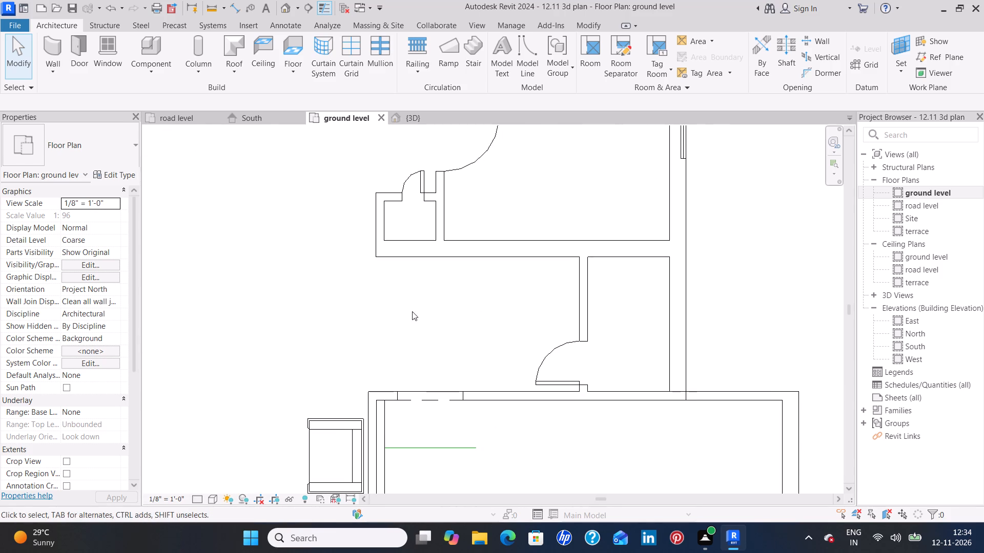
{"action": "left_click", "coordinate": [474, 51]}
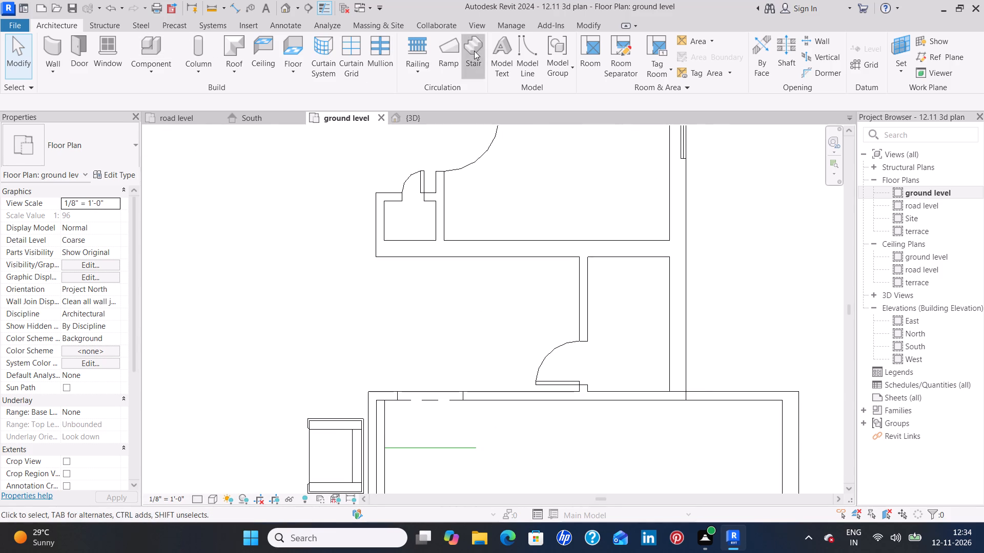
{"action": "left_click", "coordinate": [593, 152]}
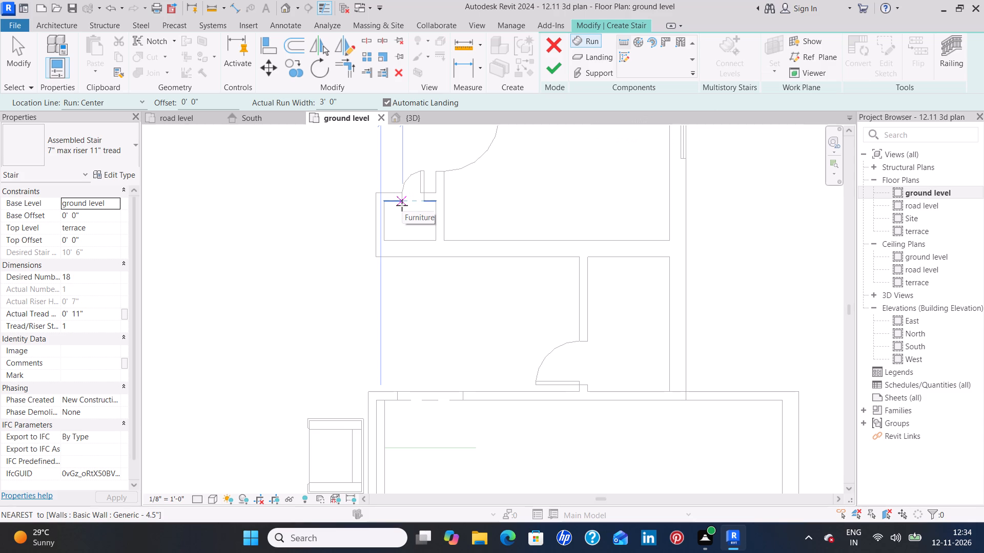
{"action": "left_click", "coordinate": [623, 37]}
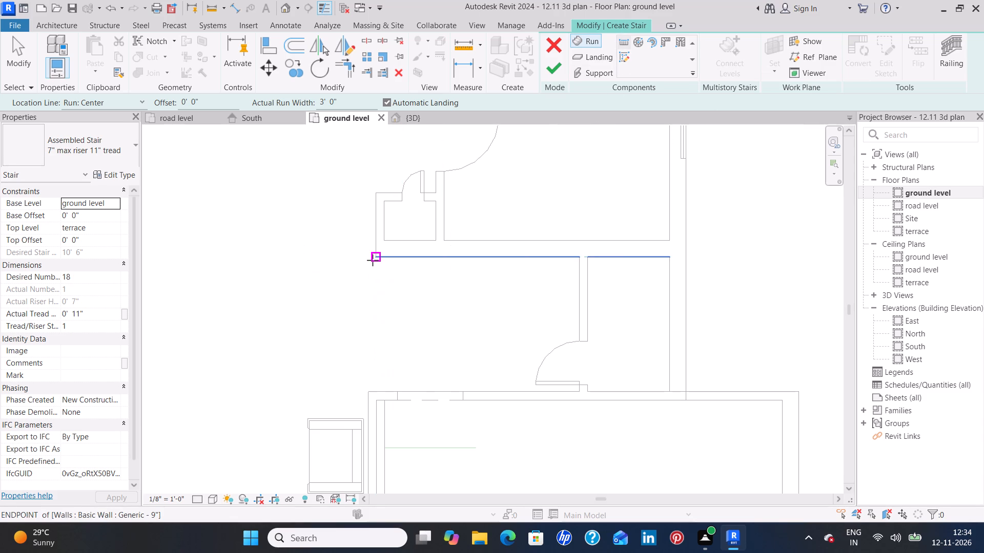
{"action": "left_click", "coordinate": [115, 103]}
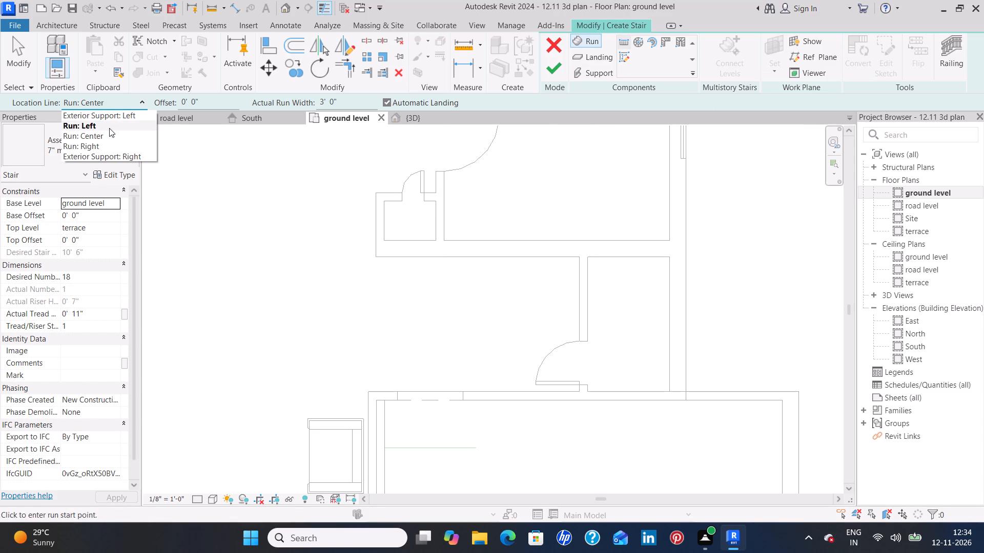
{"action": "left_click", "coordinate": [109, 128]}
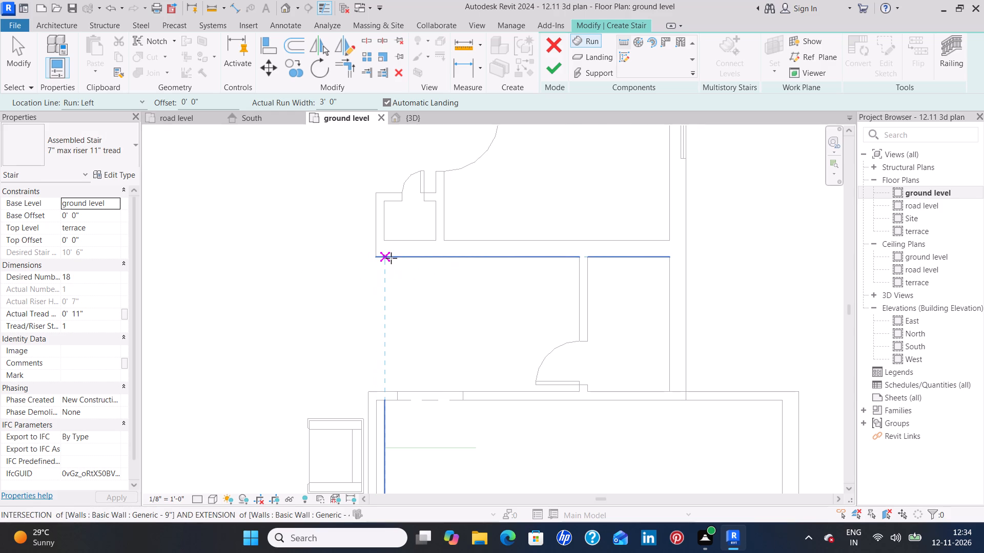
{"action": "left_click", "coordinate": [391, 258]}
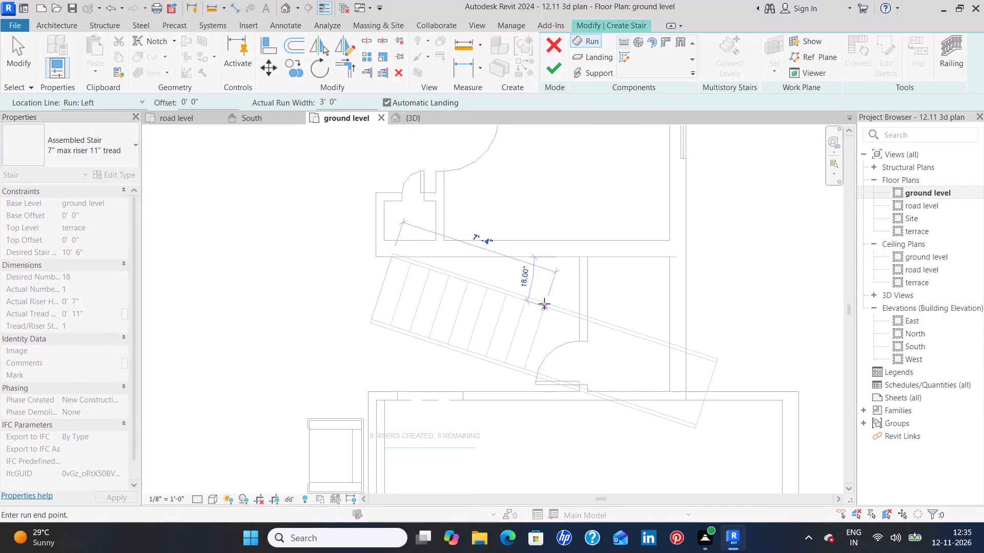
{"action": "left_click", "coordinate": [575, 257]}
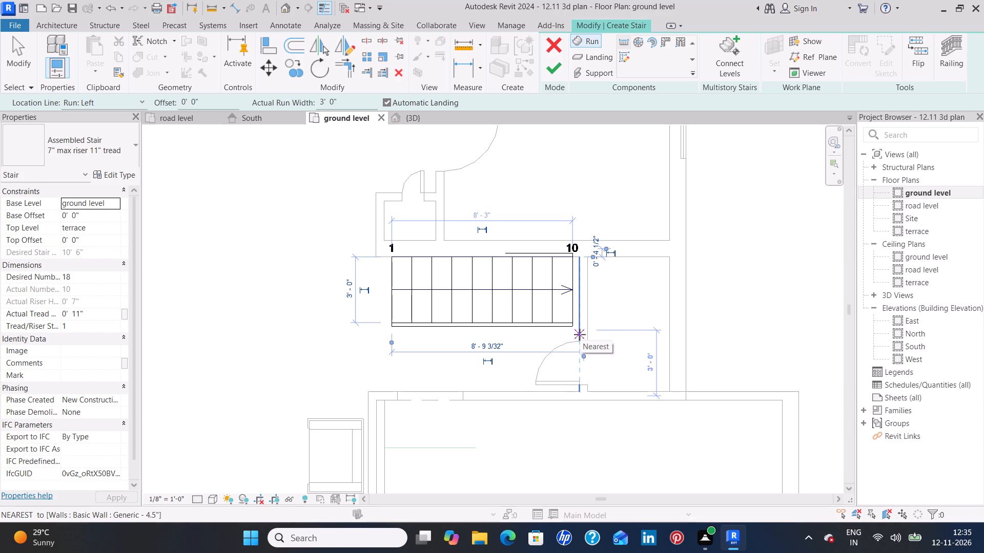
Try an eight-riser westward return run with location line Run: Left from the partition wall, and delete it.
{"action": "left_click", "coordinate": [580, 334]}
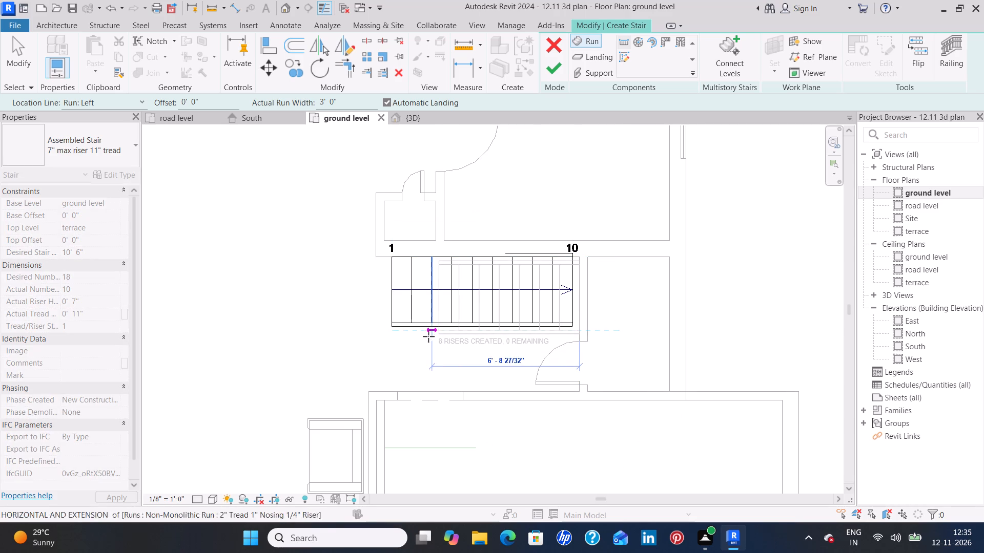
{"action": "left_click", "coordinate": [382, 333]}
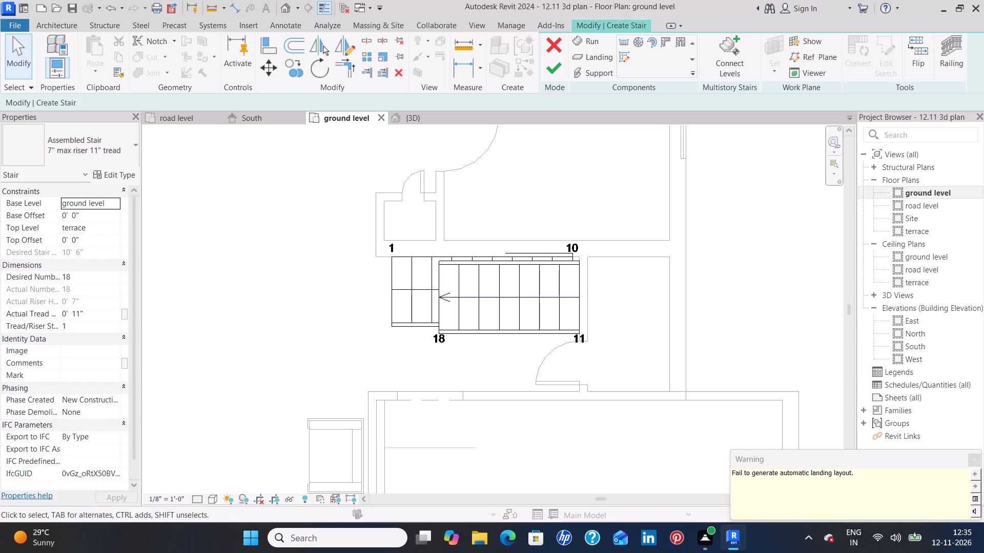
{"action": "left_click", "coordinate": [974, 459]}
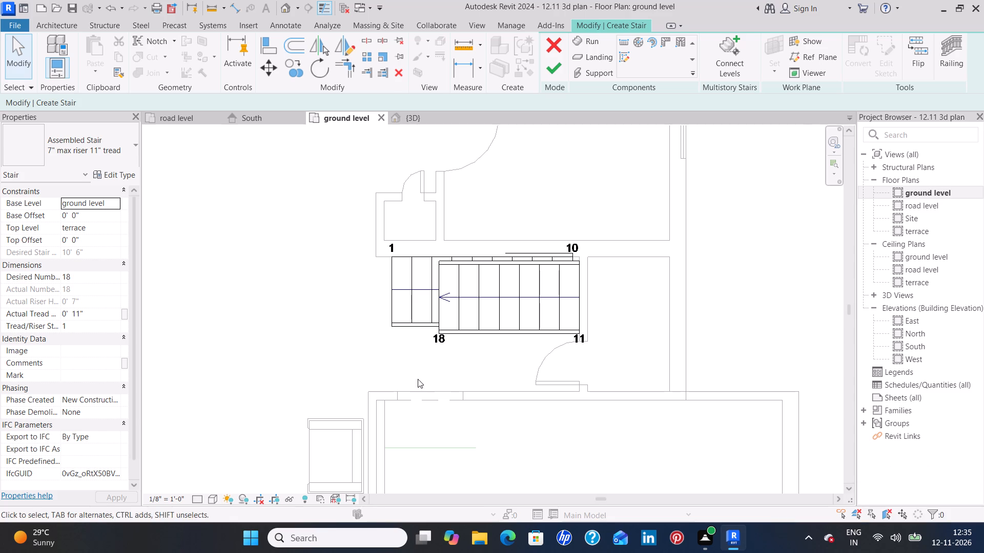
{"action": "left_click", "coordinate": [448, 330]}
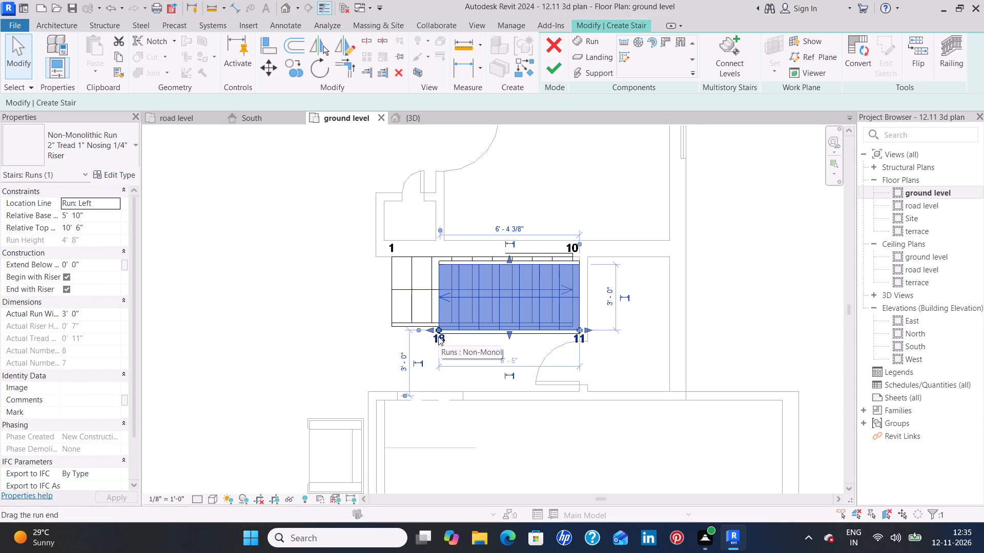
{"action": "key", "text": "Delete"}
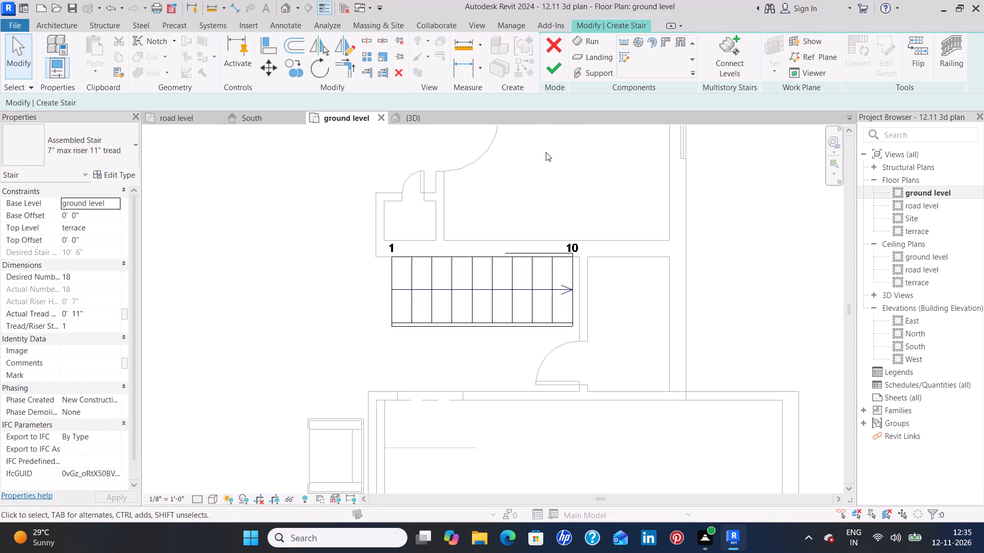
Draw the eight-riser return run westward, south of the first run, with location line Run: Right and automatic landing, and finish the stair.
{"action": "left_click", "coordinate": [622, 44]}
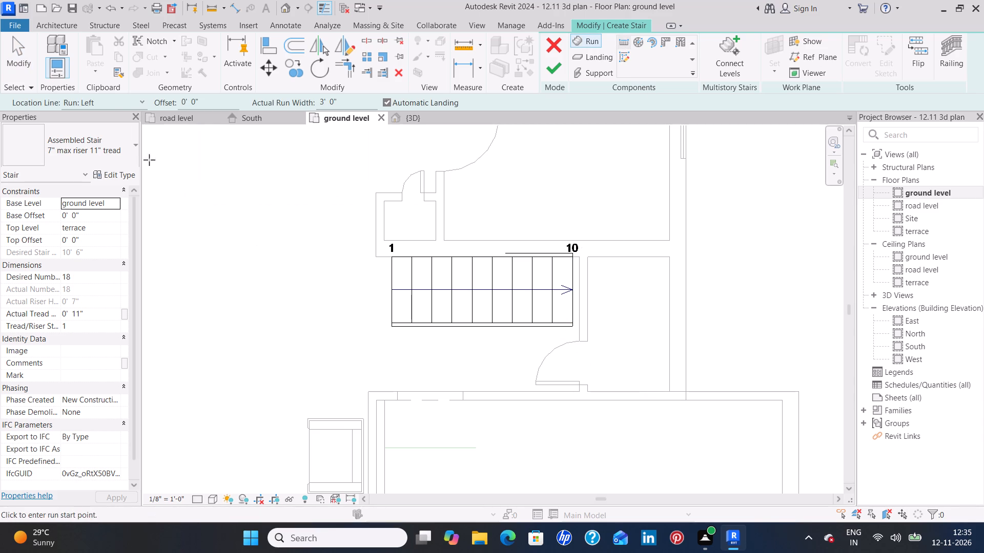
{"action": "left_click", "coordinate": [112, 104]}
{"action": "left_click", "coordinate": [100, 148]}
{"action": "left_click", "coordinate": [573, 335]}
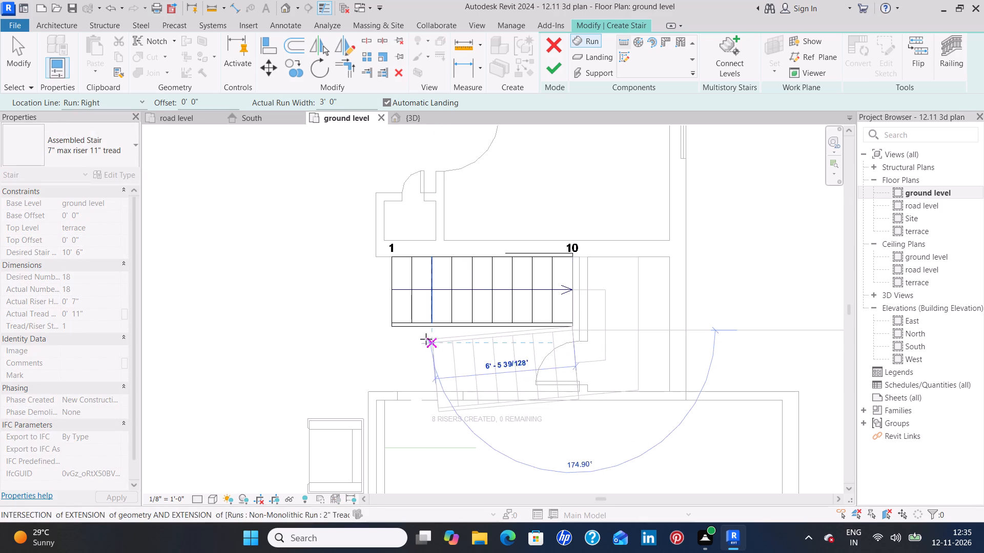
{"action": "left_click", "coordinate": [389, 328]}
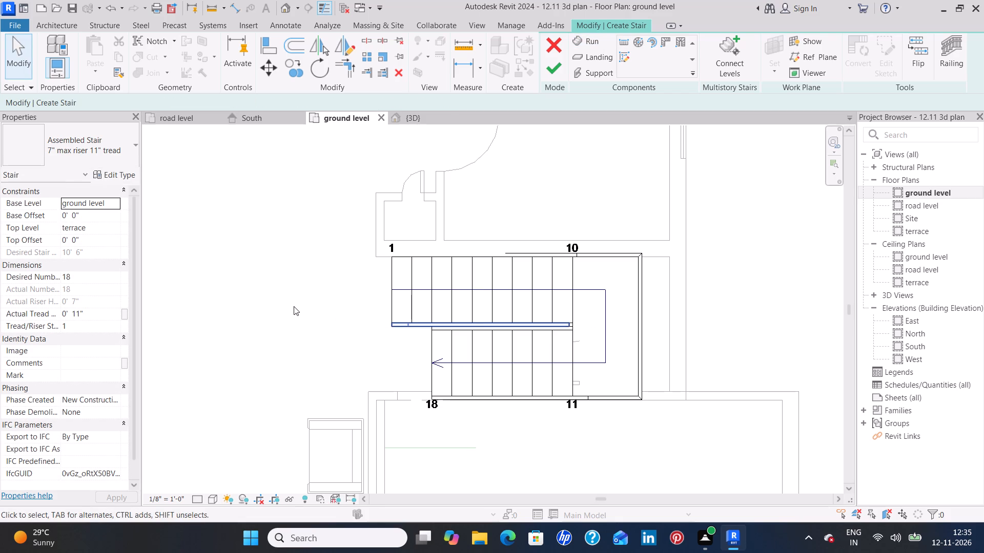
{"action": "key", "text": "Escape"}
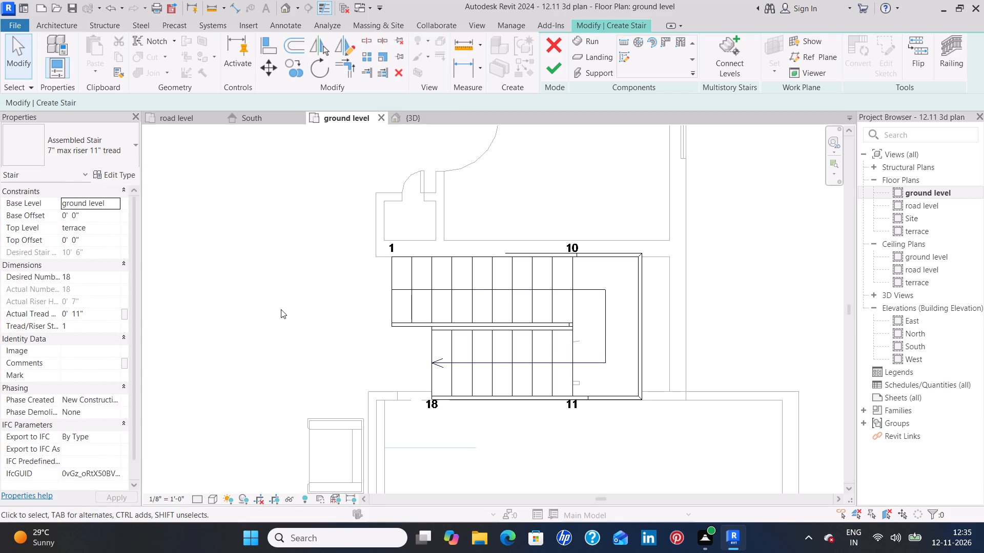
{"action": "left_click", "coordinate": [545, 68]}
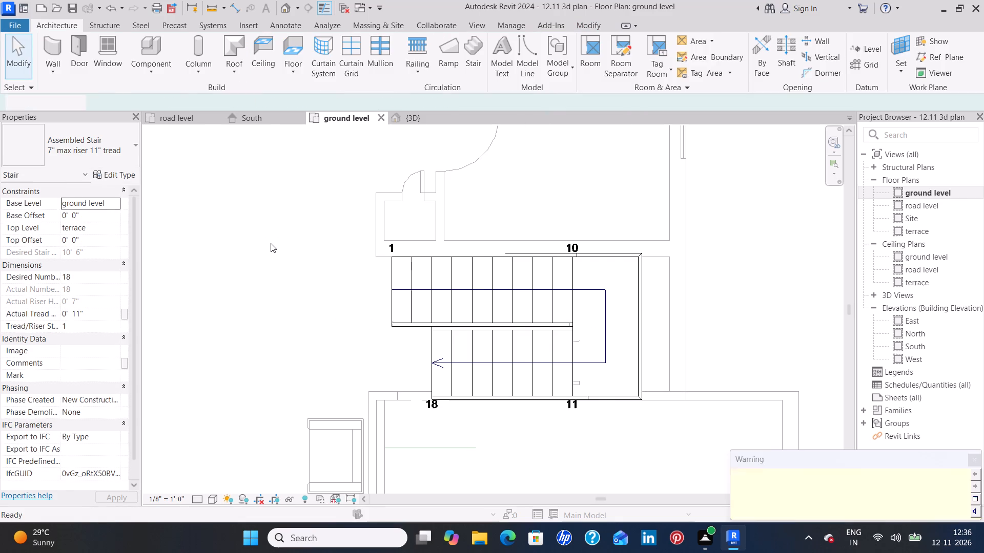
{"action": "left_click", "coordinate": [976, 464]}
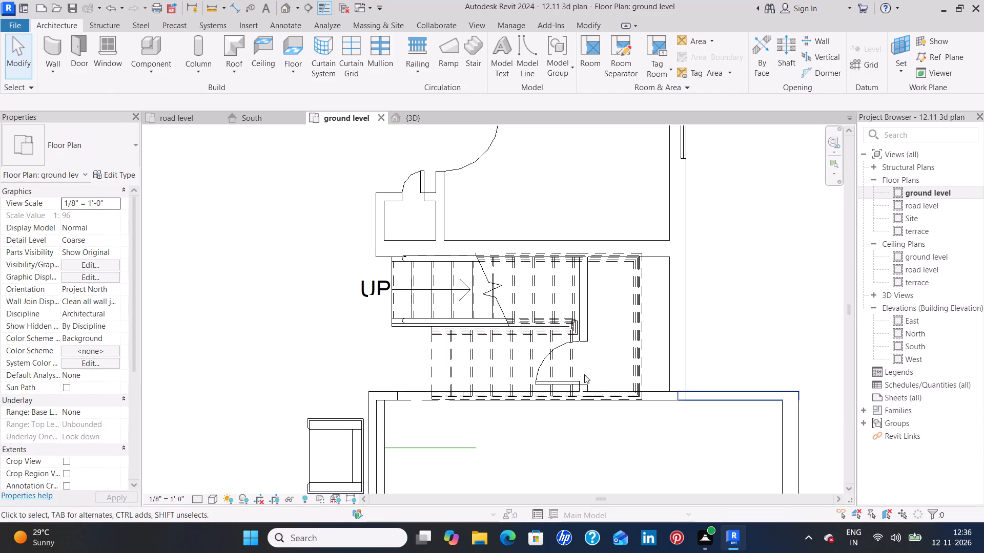
Nudge the 4.5" wall along the stair's south side about 1'-4" south, clear of the return run.
{"action": "middle_click_drag", "start_coordinate": [354, 332], "coordinate": [322, 214]}
{"action": "scroll", "coordinate": [323, 216], "scroll_direction": "down", "scroll_amount": 3}
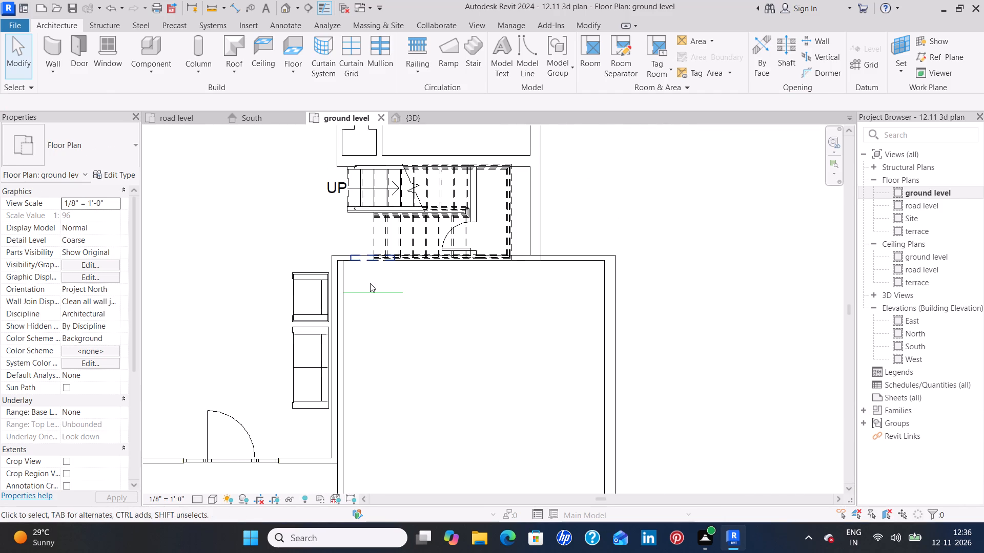
{"action": "middle_click_drag", "start_coordinate": [519, 386], "coordinate": [526, 426]}
{"action": "scroll", "coordinate": [521, 408], "scroll_direction": "down", "scroll_amount": 3}
{"action": "middle_click_drag", "start_coordinate": [515, 408], "coordinate": [519, 317]}
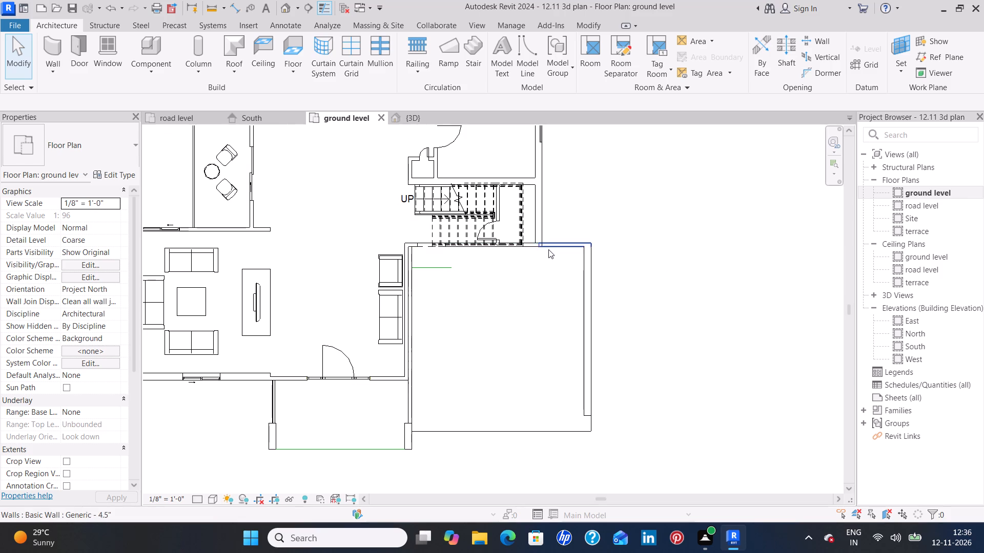
{"action": "left_click", "coordinate": [534, 247]}
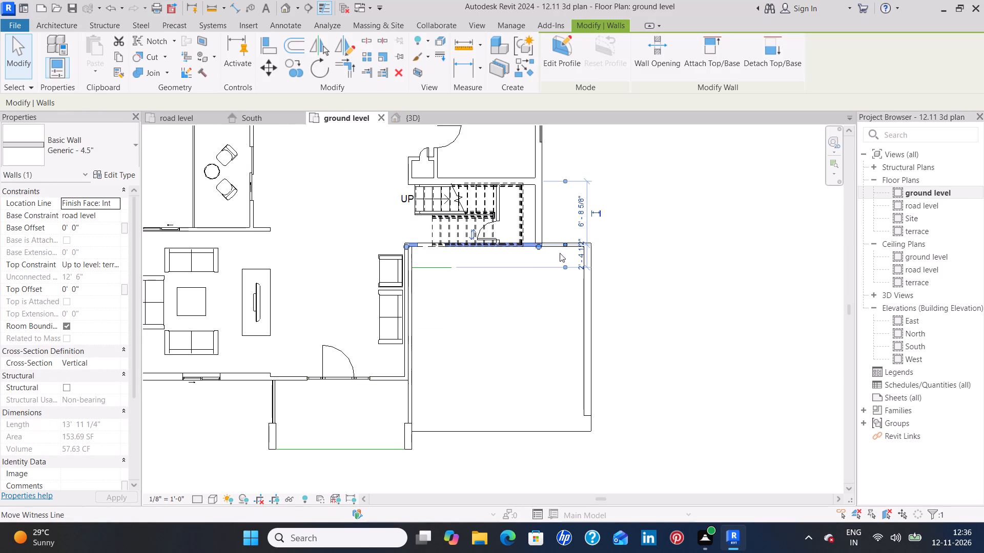
{"action": "scroll", "coordinate": [438, 292], "scroll_direction": "up", "scroll_amount": 3}
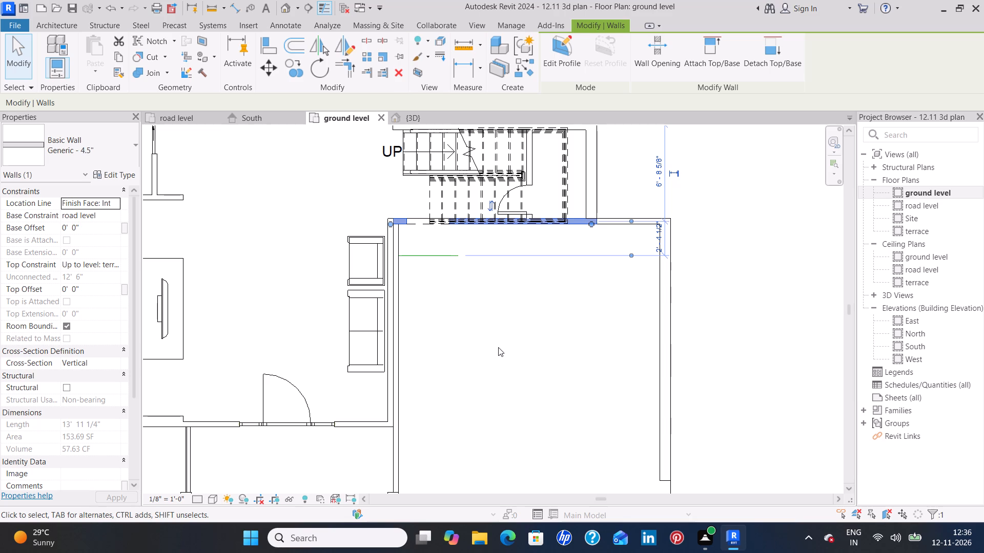
{"action": "key", "text": "Down"}
{"action": "key", "text": "Down"}
{"action": "key", "text": "Down"}
{"action": "key", "text": "Down"}
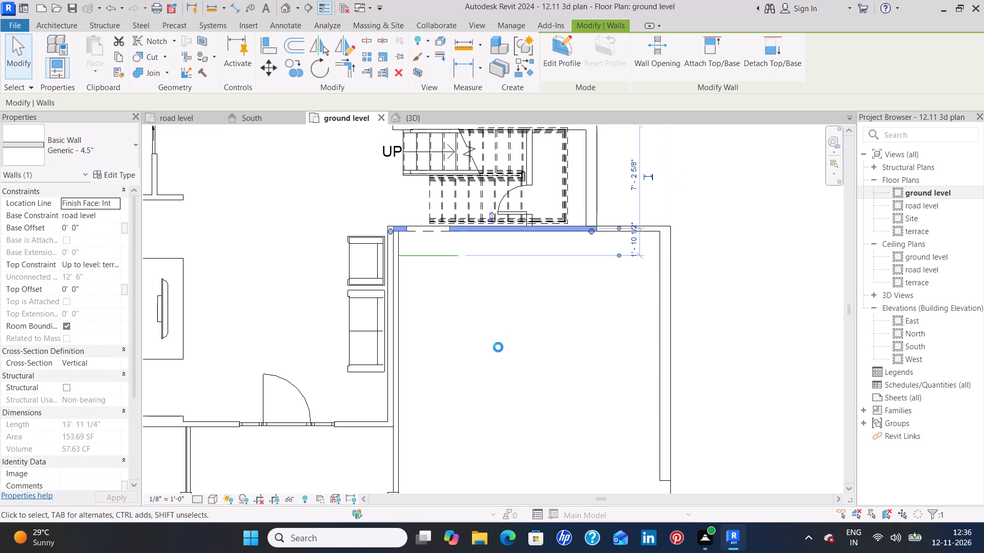
{"action": "key", "text": "Down"}
{"action": "key", "text": "Down"}
{"action": "key", "text": "Down"}
{"action": "key", "text": "Down"}
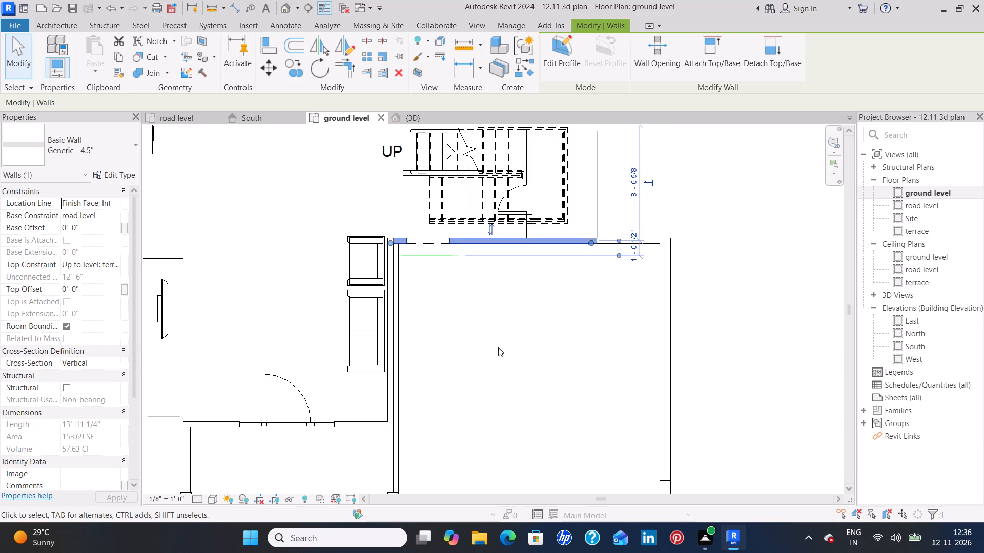
Nudge the 4.5" wall along the stair's south side about 2" further south.
{"action": "key", "text": "Down"}
{"action": "key", "text": "Down"}
{"action": "key", "text": "Down"}
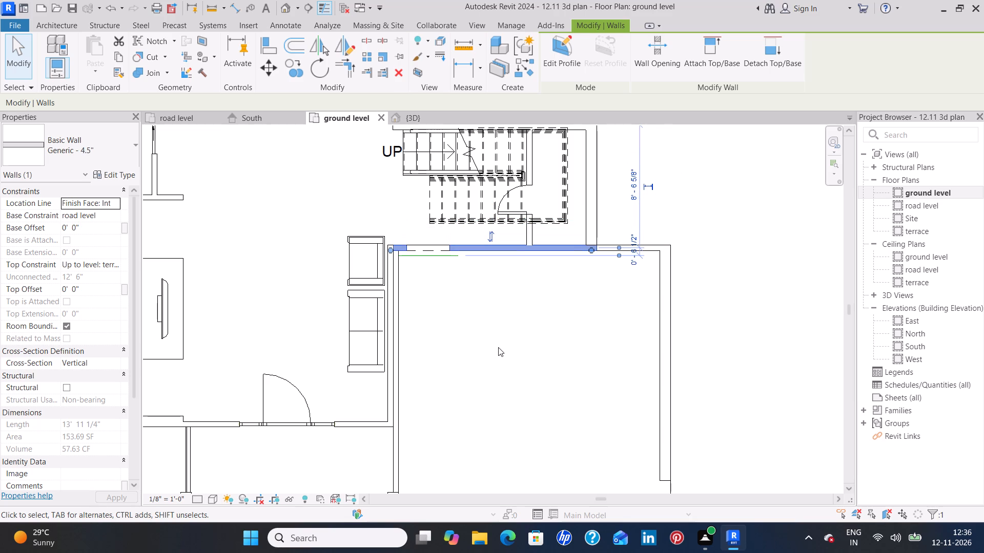
{"action": "key", "text": "Up"}
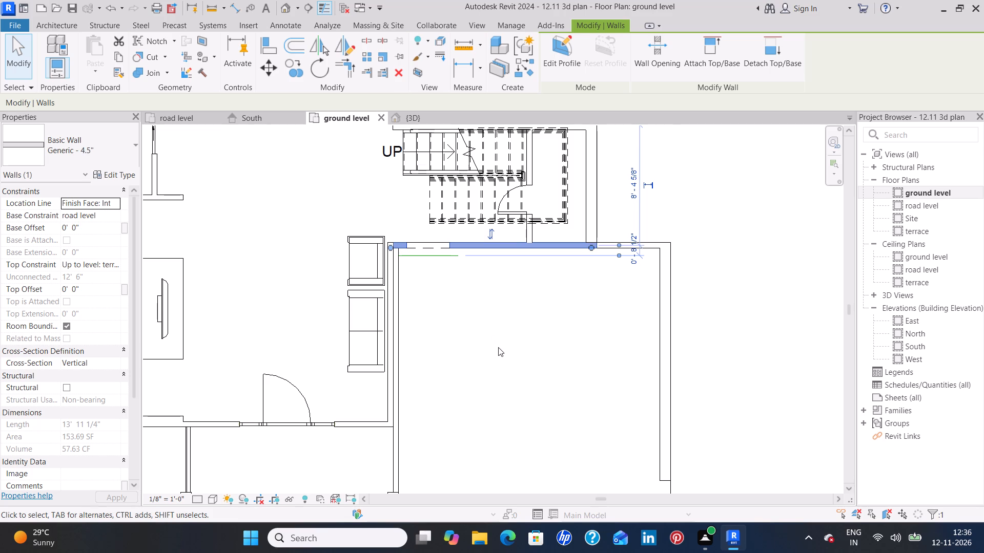
{"action": "key", "text": "Up"}
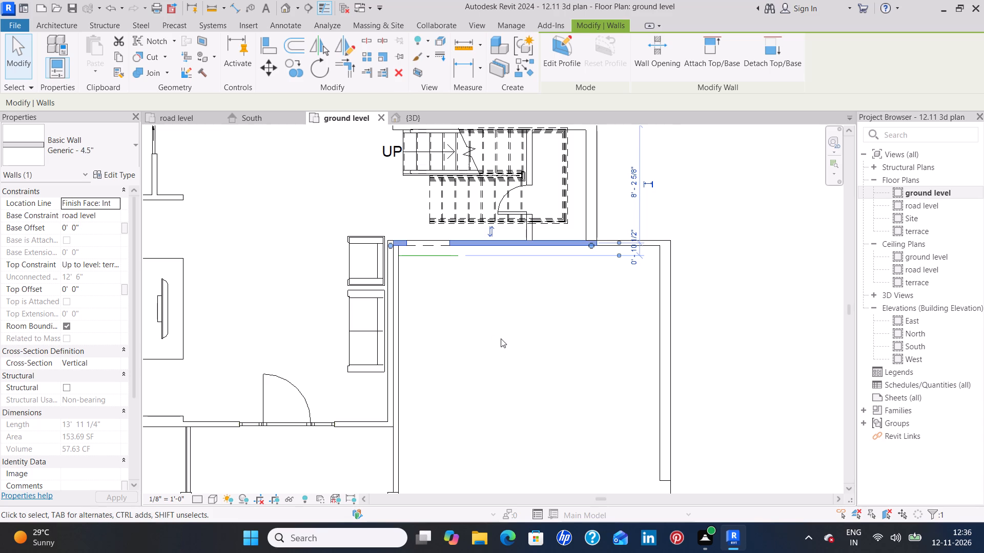
{"action": "left_click", "coordinate": [527, 332]}
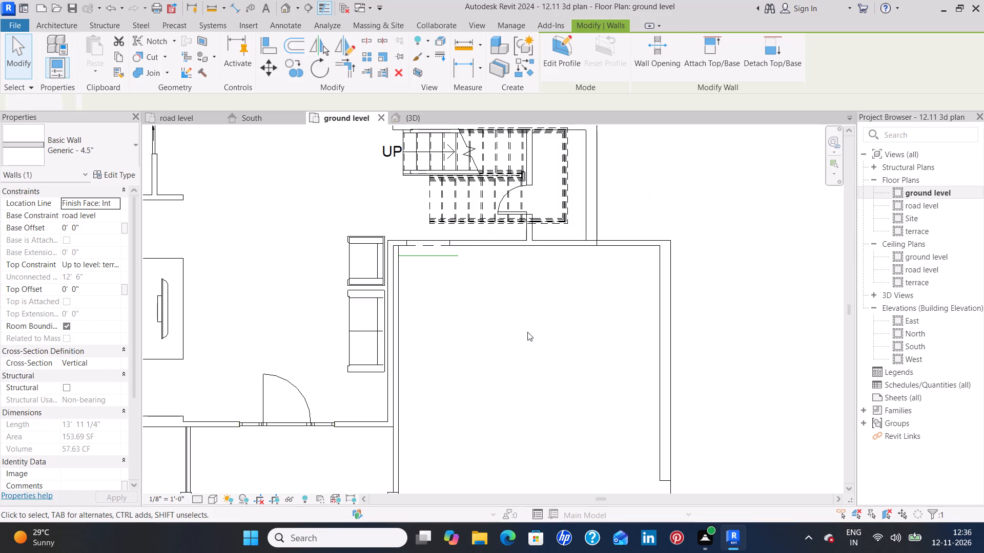
Nudge the ground-level-to-terrace stair about 8" south, toward the 4.5" wall.
{"action": "left_click", "coordinate": [456, 216]}
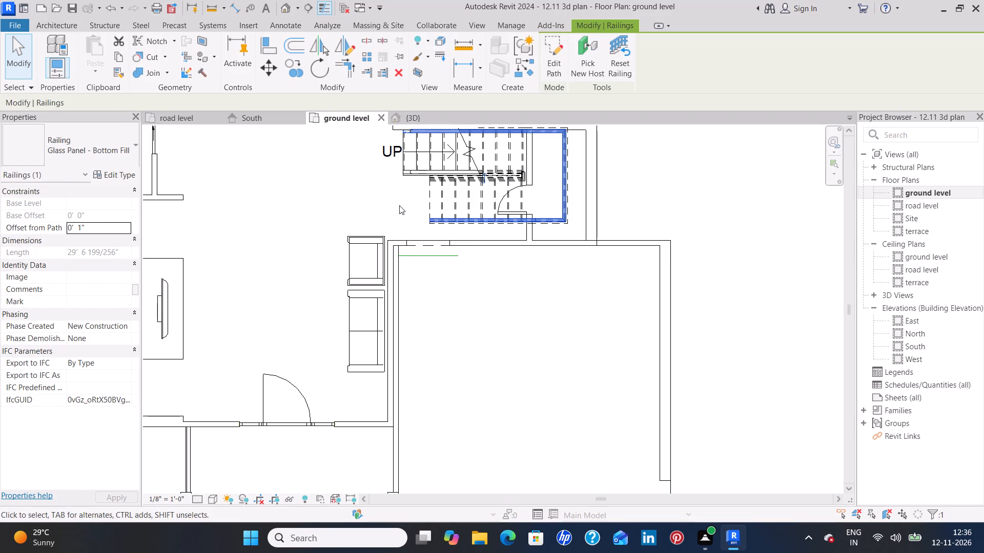
{"action": "left_click", "coordinate": [444, 192]}
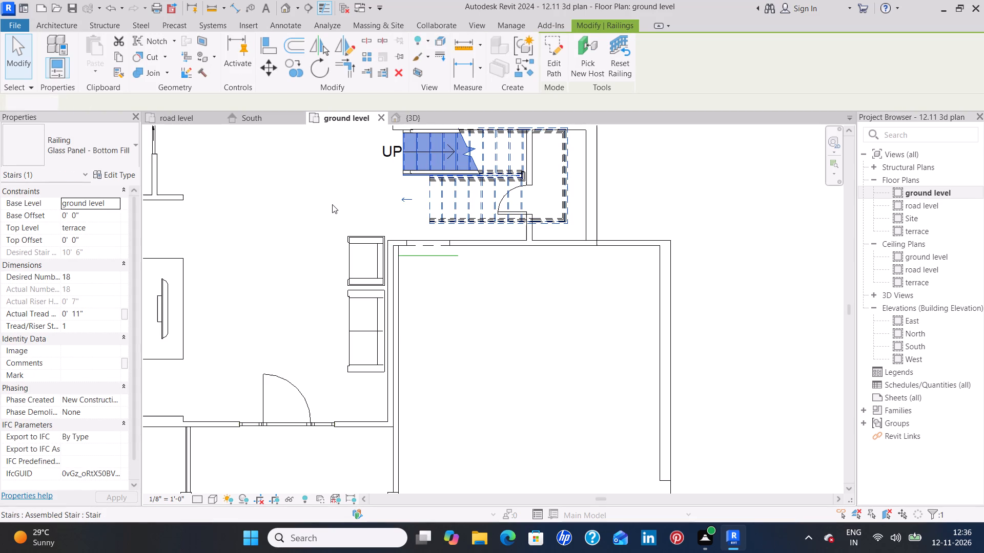
{"action": "key", "text": "Down"}
{"action": "key", "text": "Down"}
{"action": "key", "text": "Down"}
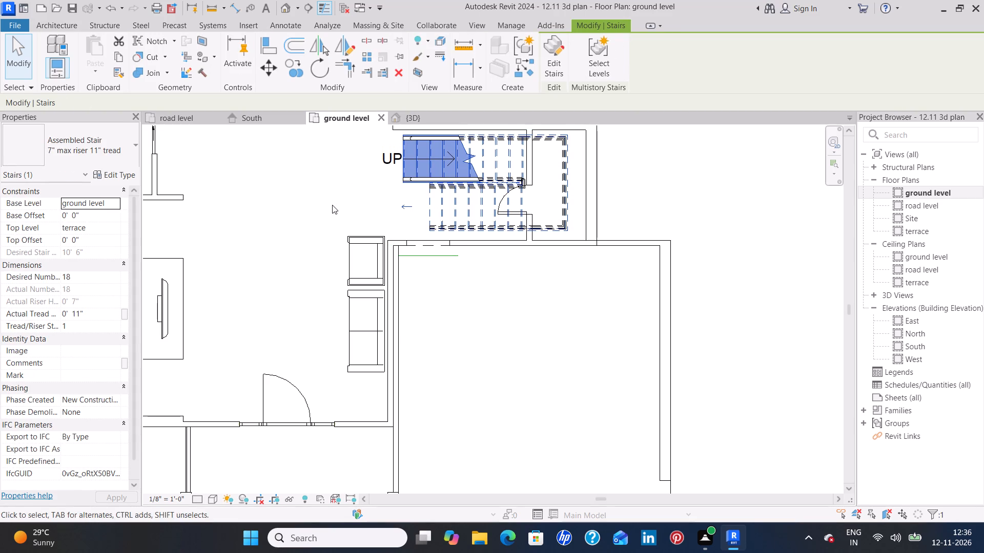
{"action": "key", "text": "Down"}
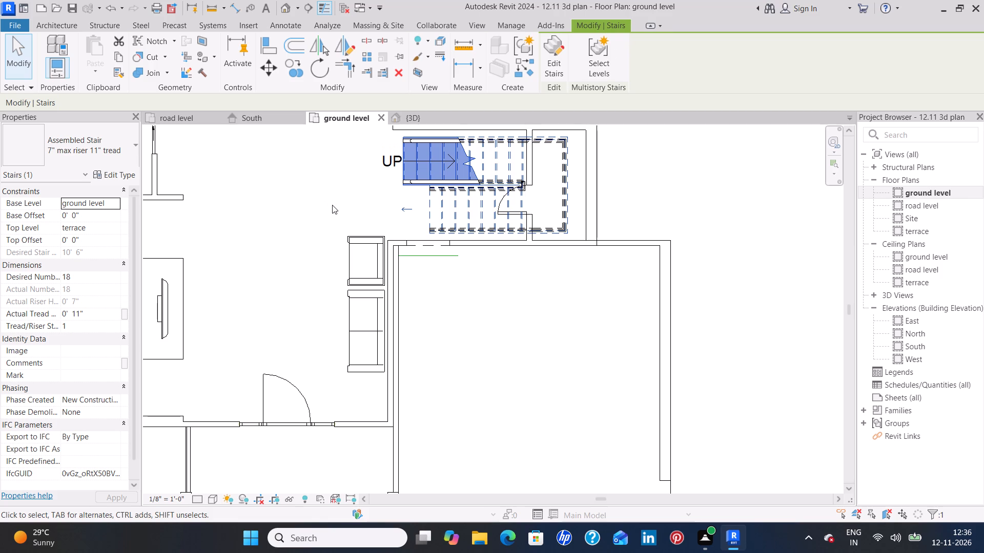
{"action": "left_click", "coordinate": [341, 197]}
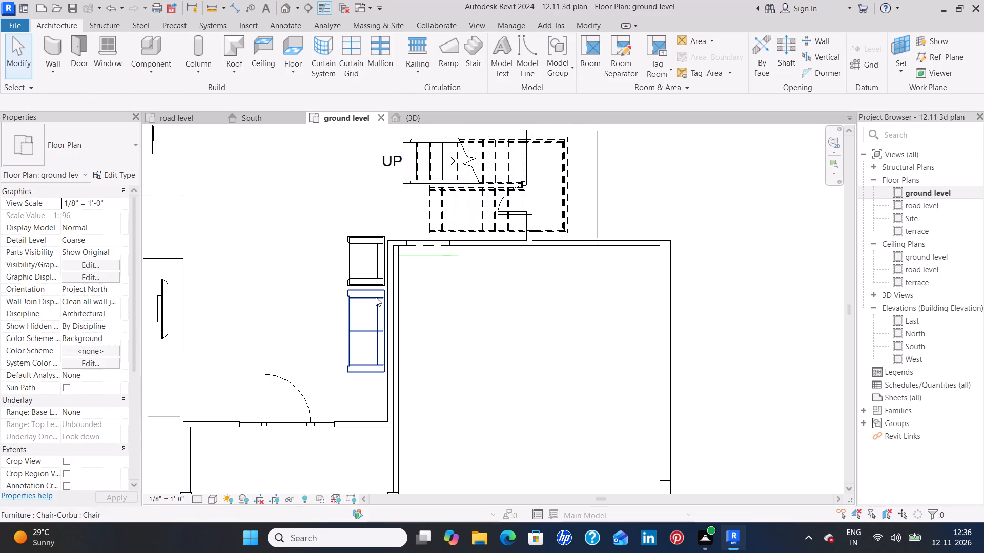
Nudge the Sofa-Corbu and the Chair-Corbu beside the living room's east wall 6" south each.
{"action": "left_click", "coordinate": [375, 327]}
{"action": "key", "text": "Down"}
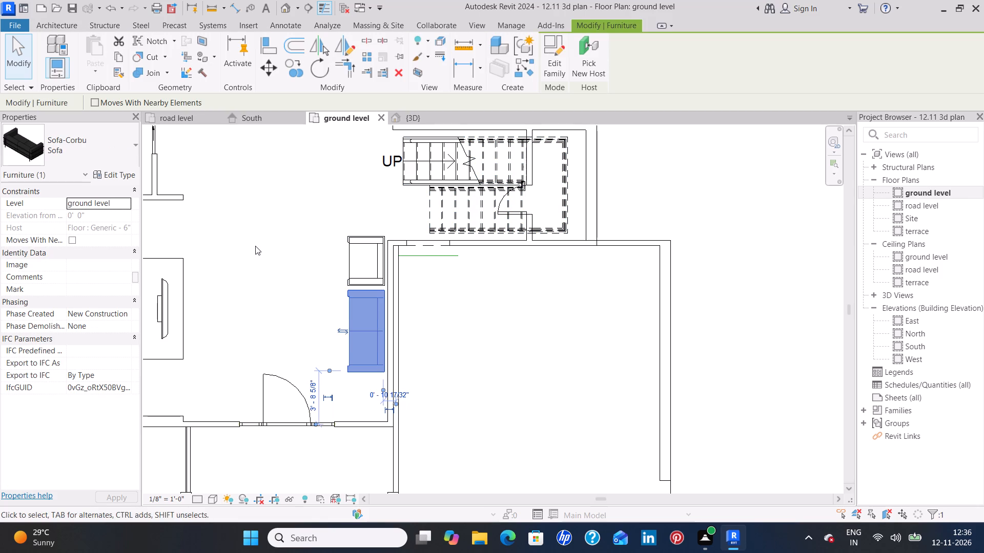
{"action": "key", "text": "Down"}
{"action": "key", "text": "Down"}
{"action": "left_click", "coordinate": [283, 251]}
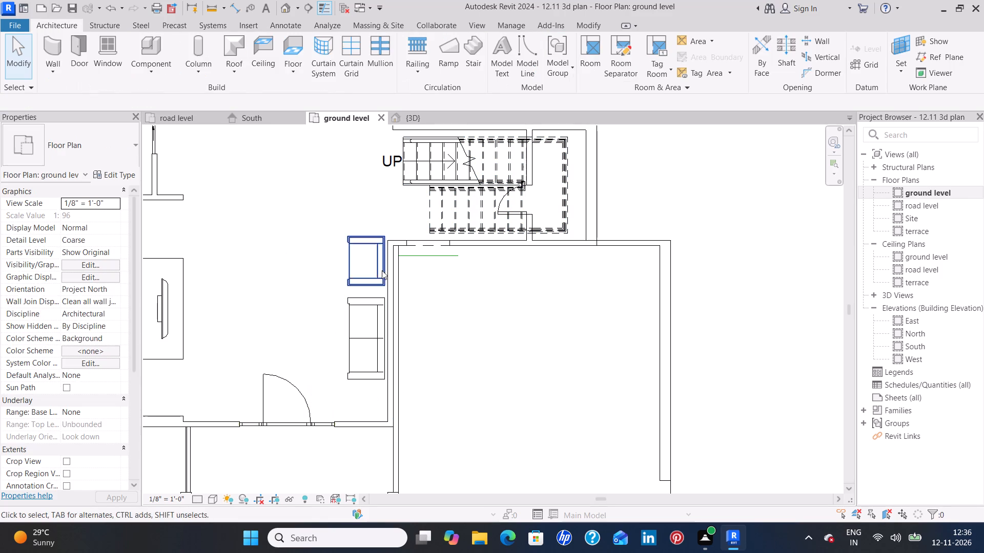
{"action": "left_click", "coordinate": [368, 283]}
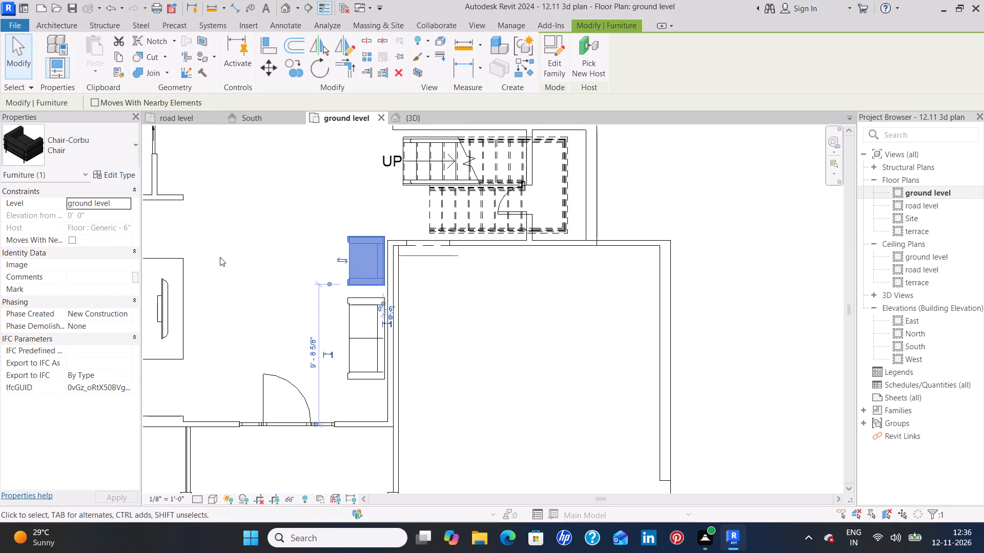
{"action": "key", "text": "Down"}
{"action": "key", "text": "Down"}
{"action": "key", "text": "Down"}
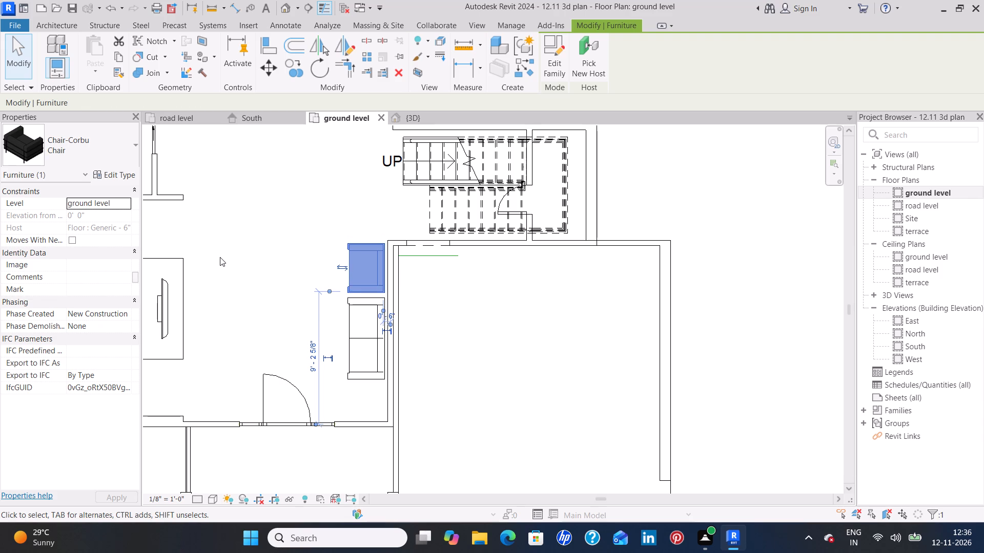
{"action": "left_click", "coordinate": [232, 251]}
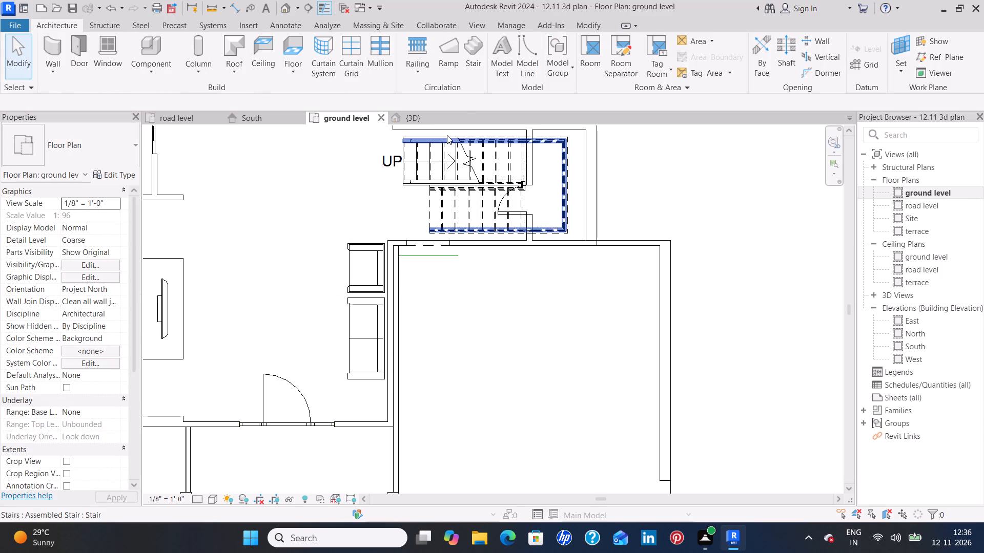
In the 3D view, raise the three-tread casework steps at the side door to elevation -7' 2 103/256".
{"action": "left_click", "coordinate": [436, 116]}
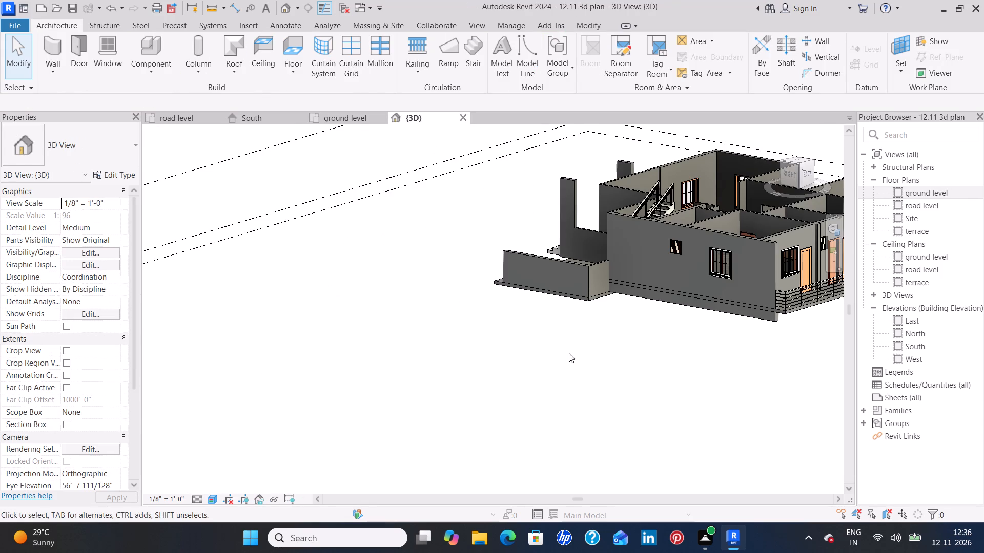
{"action": "middle_click_drag", "start_coordinate": [511, 367], "coordinate": [655, 368]}
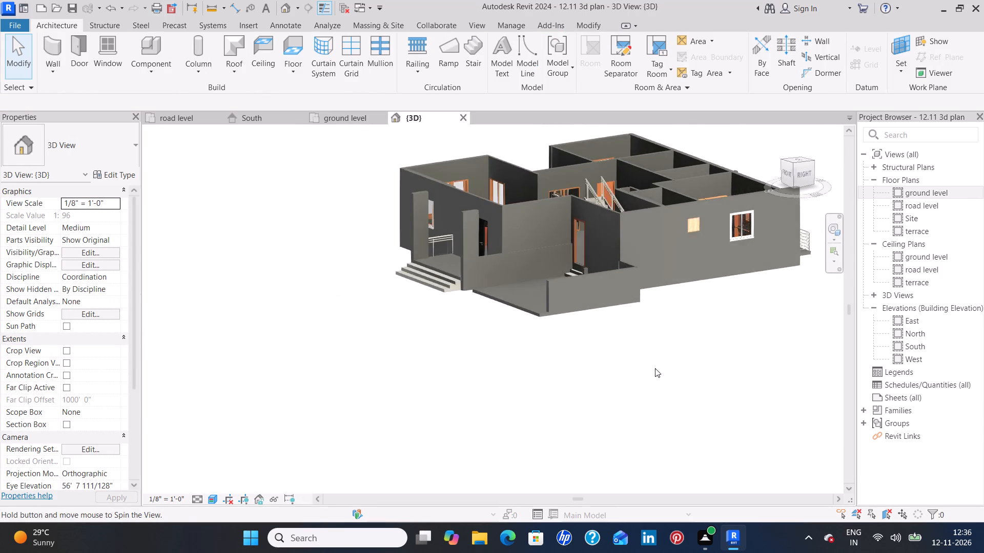
{"action": "middle_click_drag", "start_coordinate": [449, 388], "coordinate": [572, 385], "text": "shift"}
{"action": "scroll", "coordinate": [548, 292], "scroll_direction": "up", "scroll_amount": 8}
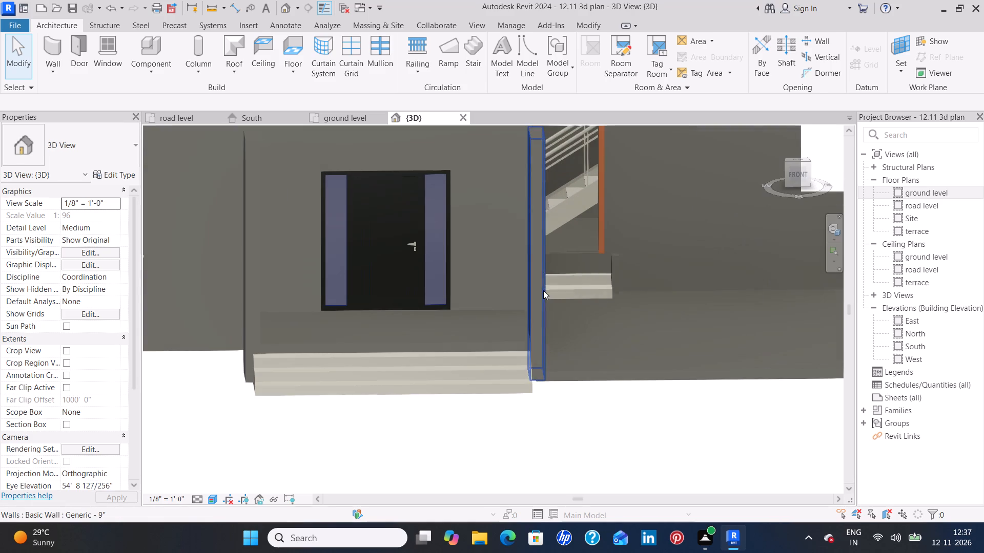
{"action": "left_click", "coordinate": [591, 292]}
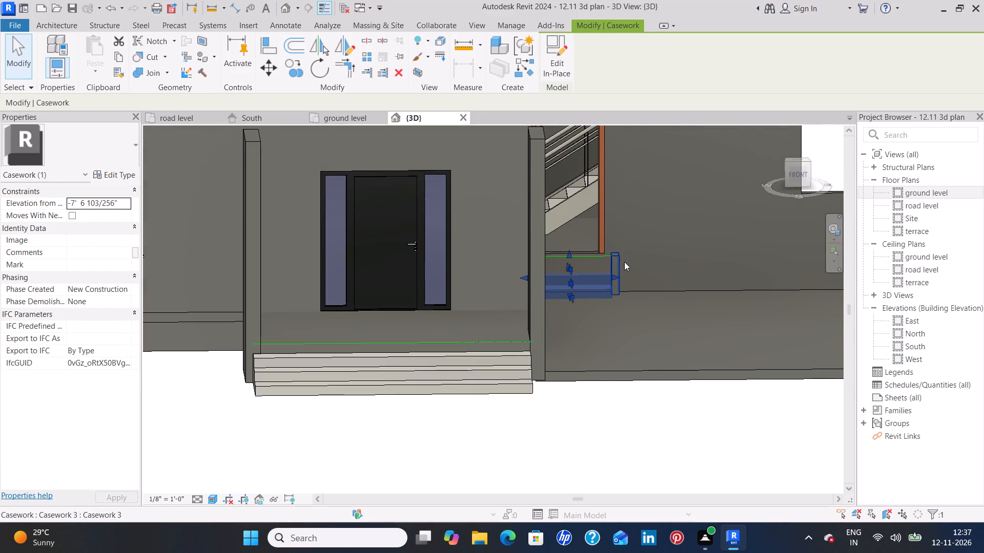
{"action": "key", "text": "Down"}
{"action": "key", "text": "Down"}
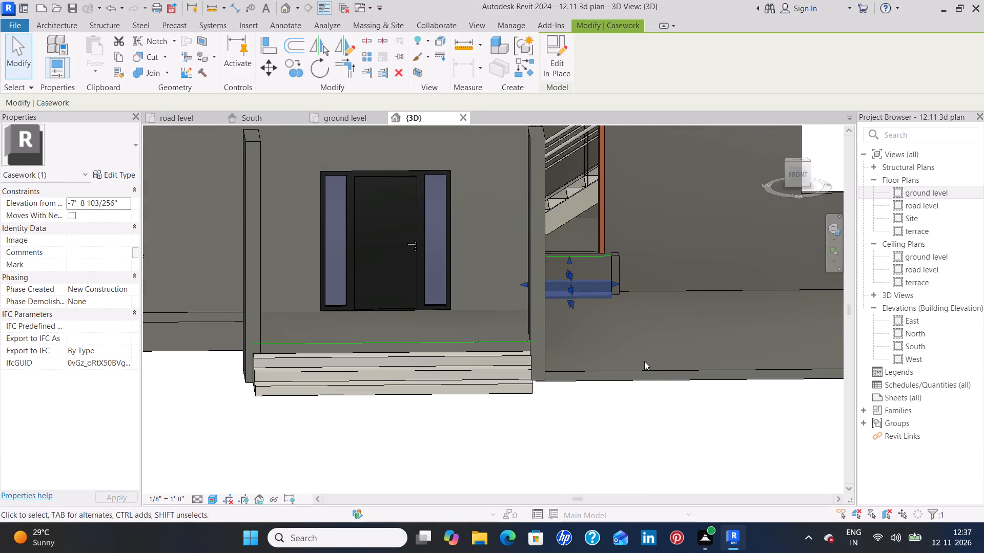
{"action": "key", "text": "Down"}
{"action": "key", "text": "Down"}
{"action": "key", "text": "Down"}
{"action": "key", "text": "Down"}
{"action": "key", "text": "Up"}
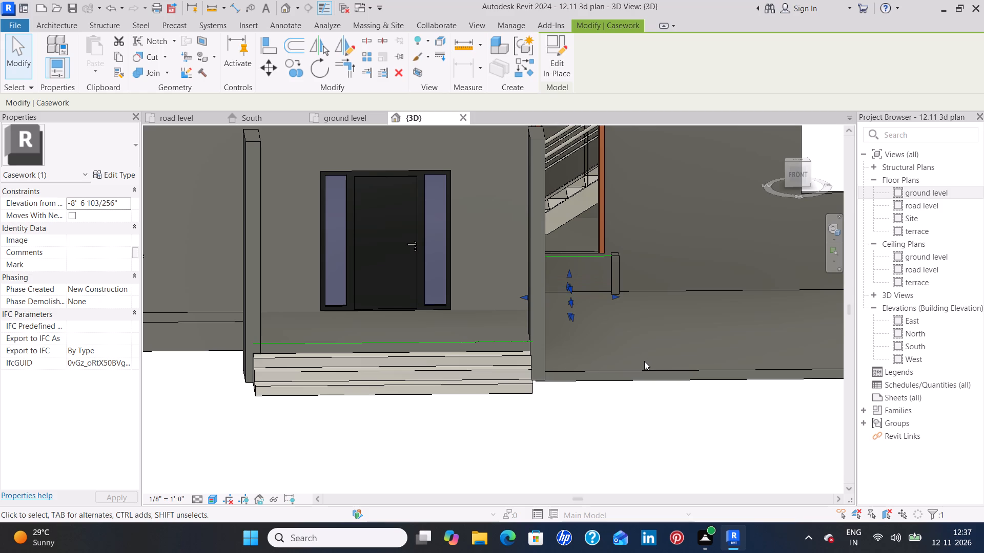
{"action": "key", "text": "Up"}
{"action": "key", "text": "Up"}
{"action": "key", "text": "Up"}
{"action": "key", "text": "Up"}
{"action": "key", "text": "Up"}
{"action": "key", "text": "Up"}
{"action": "key", "text": "Up"}
{"action": "key", "text": "Up"}
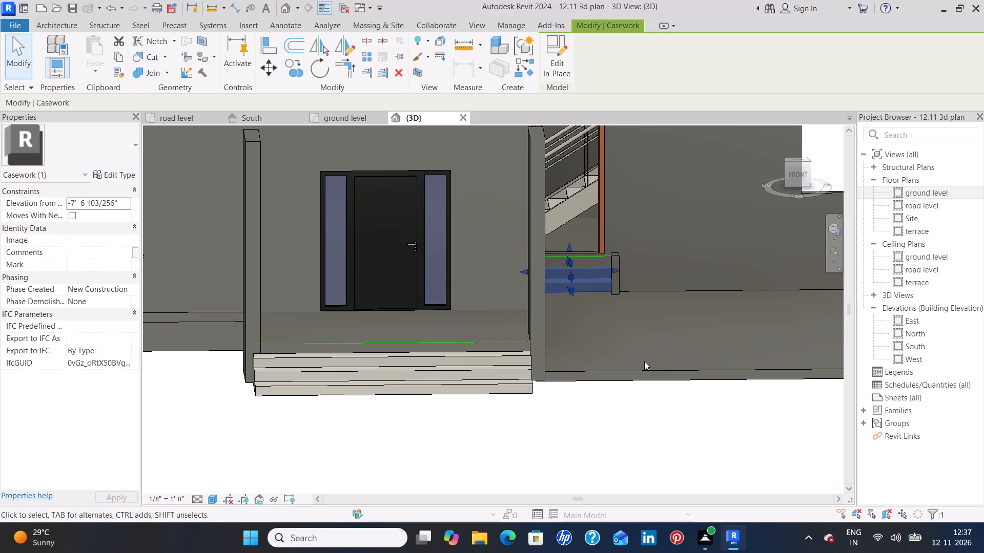
{"action": "key", "text": "Up"}
{"action": "key", "text": "Up"}
{"action": "key", "text": "Up"}
{"action": "key", "text": "Down"}
{"action": "key", "text": "Down"}
{"action": "key", "text": "Down"}
{"action": "key", "text": "Down"}
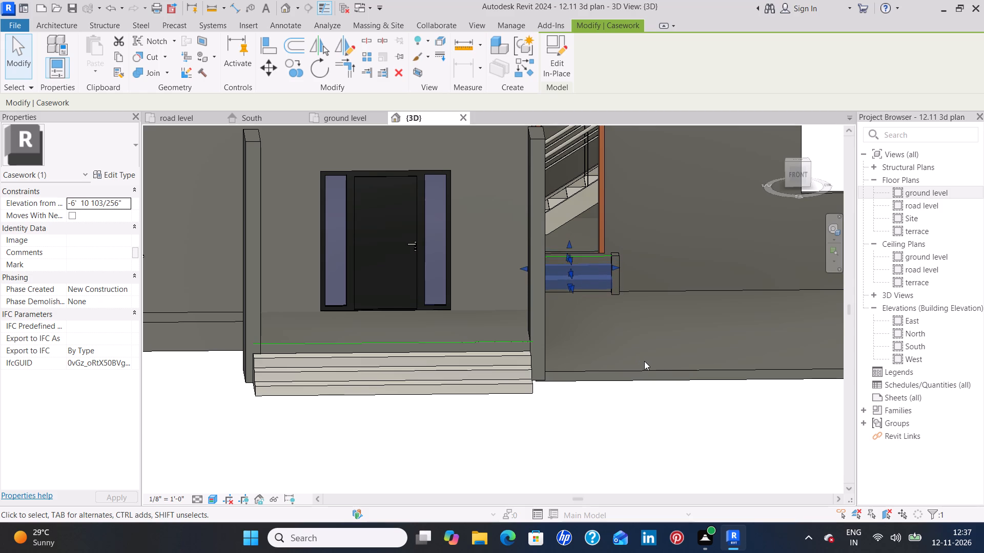
Nudge the casework steps south, out from beneath the relocated doorway wall.
{"action": "key", "text": "Right"}
{"action": "key", "text": "Right"}
{"action": "key", "text": "Right"}
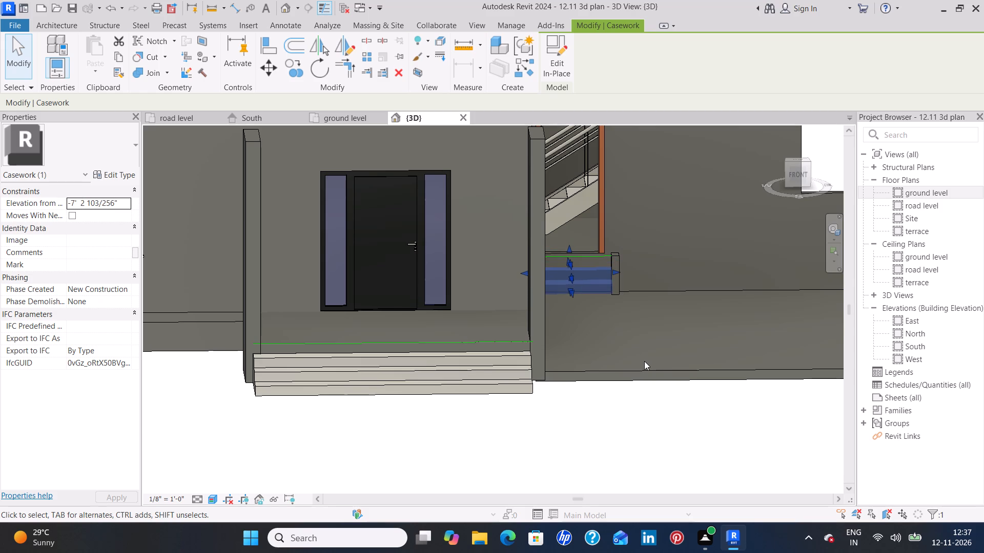
{"action": "key", "text": "Right"}
{"action": "key", "text": "Right"}
{"action": "key", "text": "Right"}
{"action": "key", "text": "Right"}
{"action": "key", "text": "Right"}
{"action": "key", "text": "Right"}
{"action": "key", "text": "Right"}
{"action": "key", "text": "Right"}
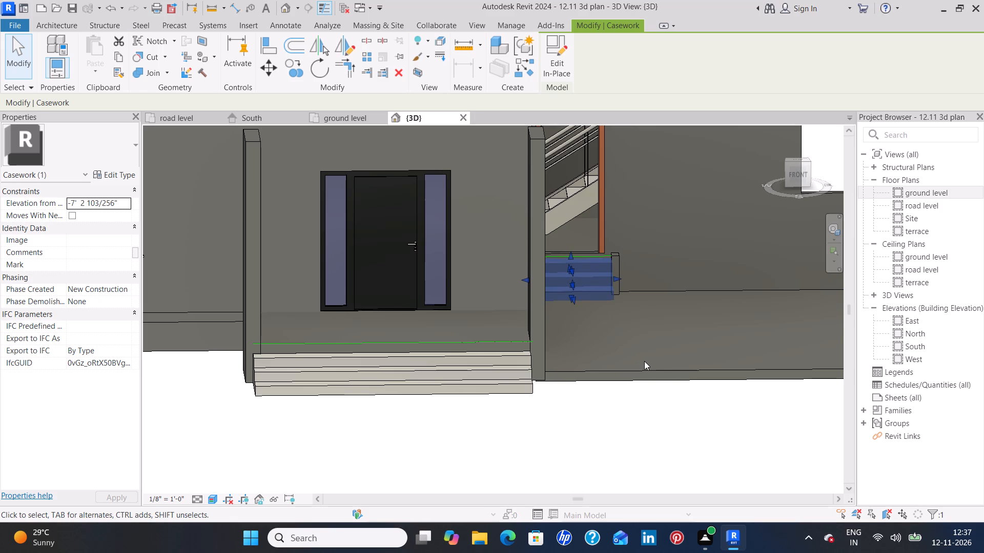
{"action": "key", "text": "Right"}
{"action": "key", "text": "Right"}
{"action": "key", "text": "Right"}
{"action": "key", "text": "Right"}
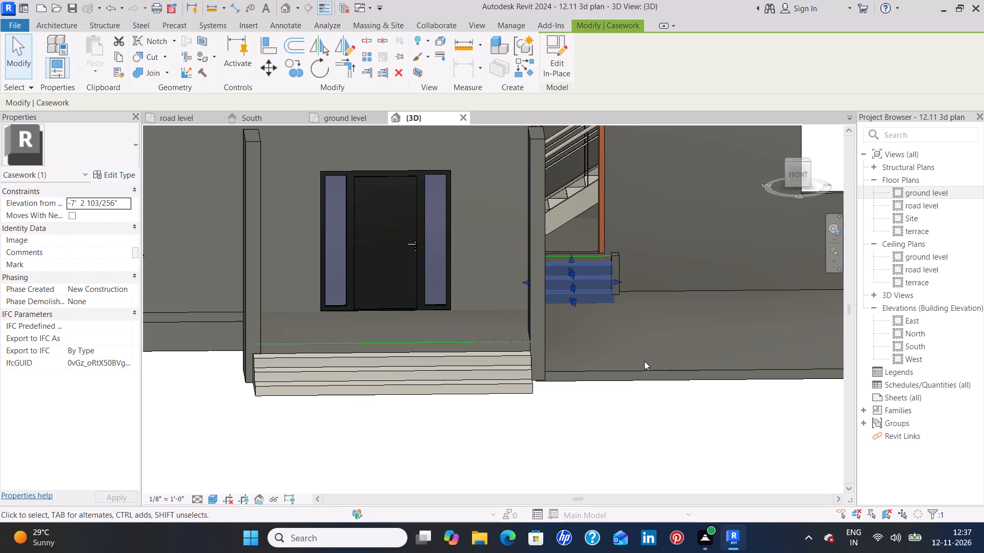
In the top 3D view, nudge the three-tread casework steps north until they meet the wall with the side-door cased opening.
{"action": "middle_click_drag", "start_coordinate": [682, 224], "coordinate": [650, 381], "text": "shift"}
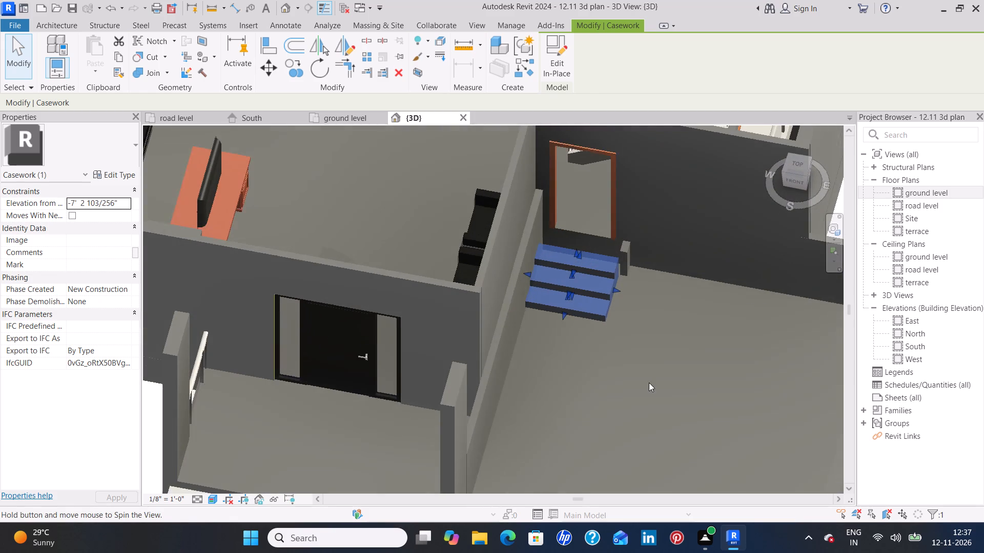
{"action": "middle_click_drag", "start_coordinate": [696, 257], "coordinate": [662, 406], "text": "shift"}
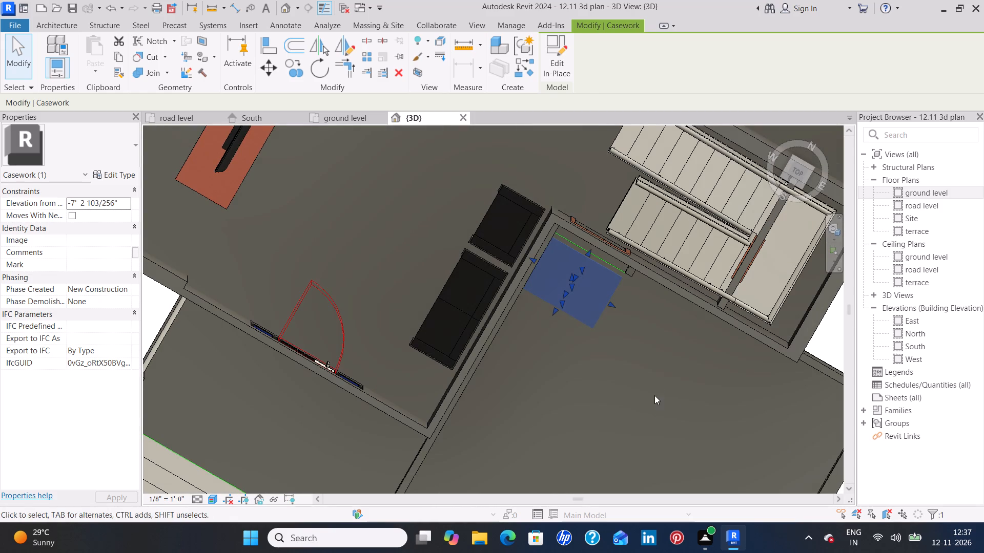
{"action": "left_click", "coordinate": [794, 172]}
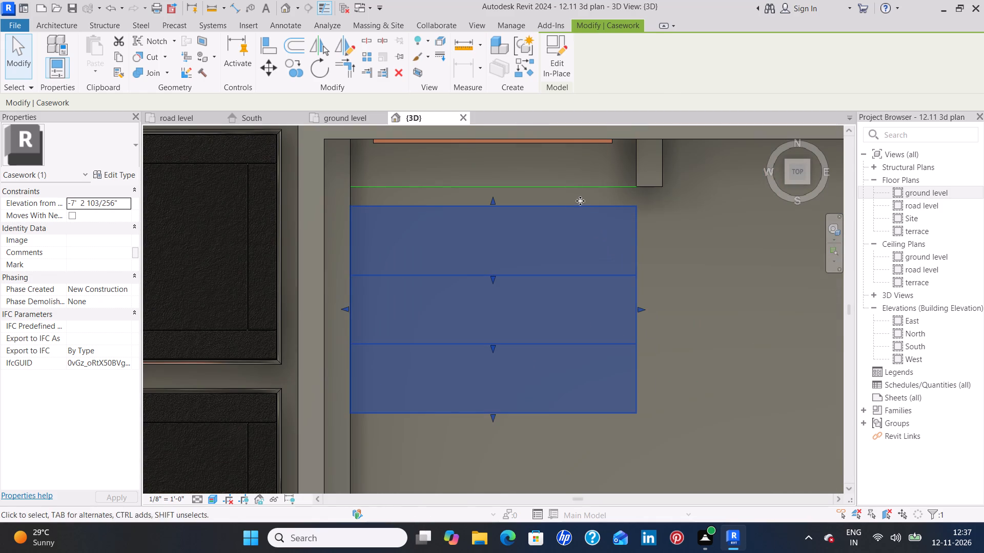
{"action": "middle_click_drag", "start_coordinate": [580, 201], "coordinate": [623, 278]}
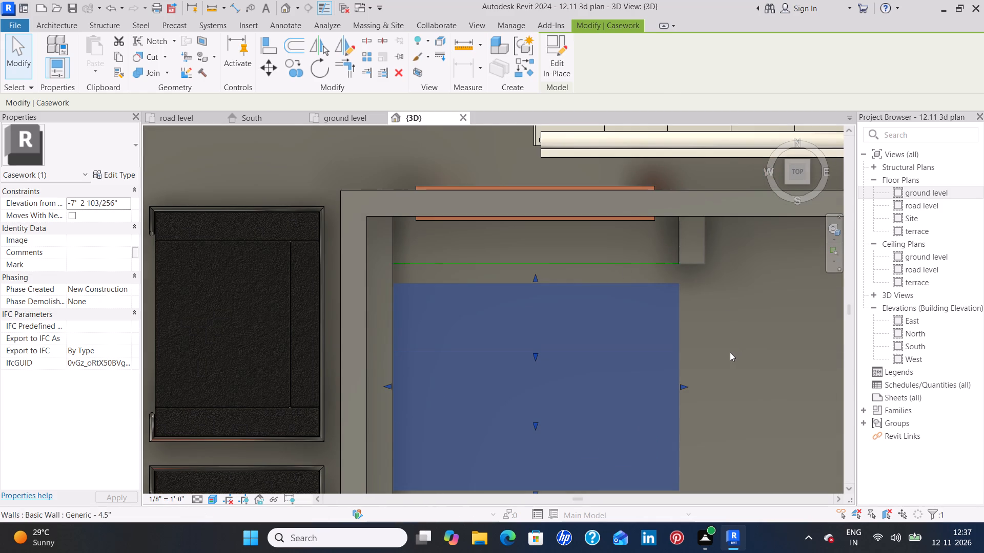
{"action": "key", "text": "Up"}
{"action": "key", "text": "Up"}
{"action": "key", "text": "Up"}
{"action": "key", "text": "Up"}
{"action": "key", "text": "Up"}
{"action": "key", "text": "Up"}
{"action": "key", "text": "Up"}
{"action": "key", "text": "Up"}
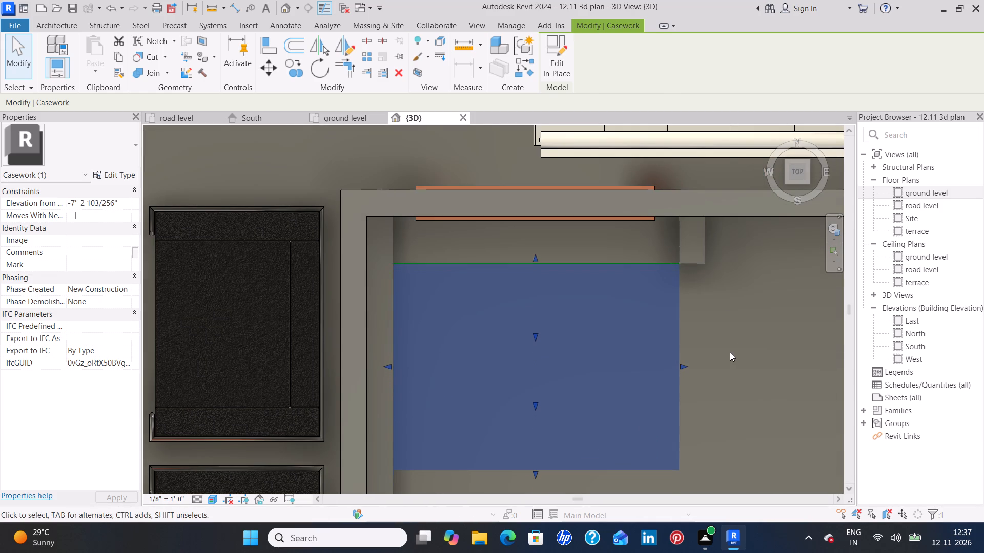
{"action": "key", "text": "Up"}
{"action": "key", "text": "Up"}
{"action": "key", "text": "Up"}
{"action": "key", "text": "Up"}
{"action": "key", "text": "Up"}
{"action": "key", "text": "Up"}
{"action": "key", "text": "Up"}
{"action": "key", "text": "Up"}
{"action": "key", "text": "Up"}
{"action": "key", "text": "Up"}
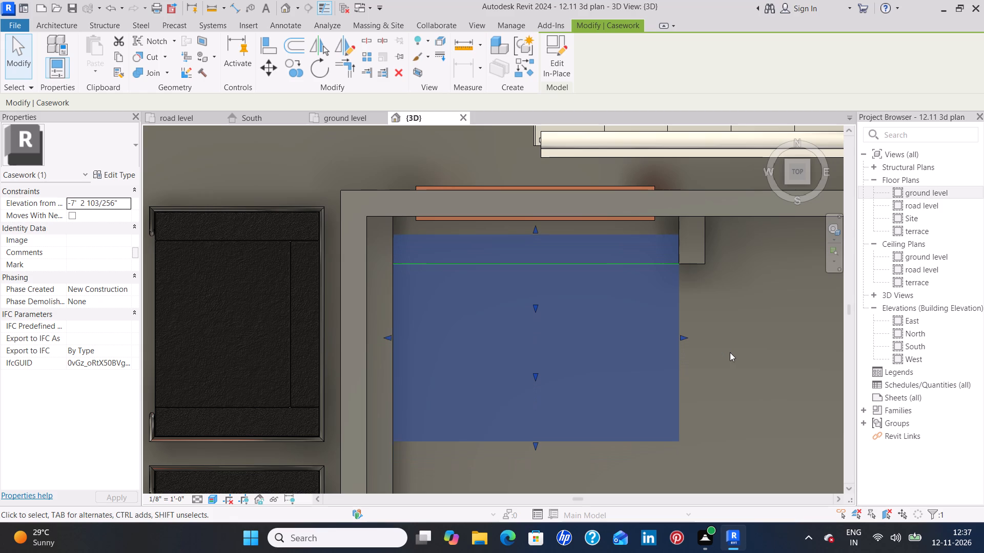
{"action": "key", "text": "Up"}
{"action": "key", "text": "Up"}
{"action": "key", "text": "Up"}
{"action": "key", "text": "Up"}
{"action": "key", "text": "Up"}
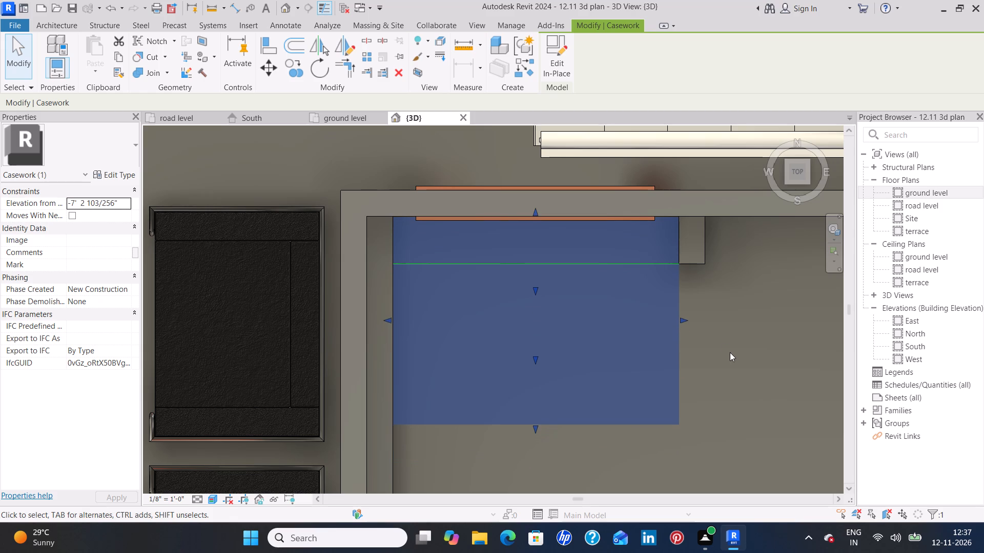
{"action": "key", "text": "Up"}
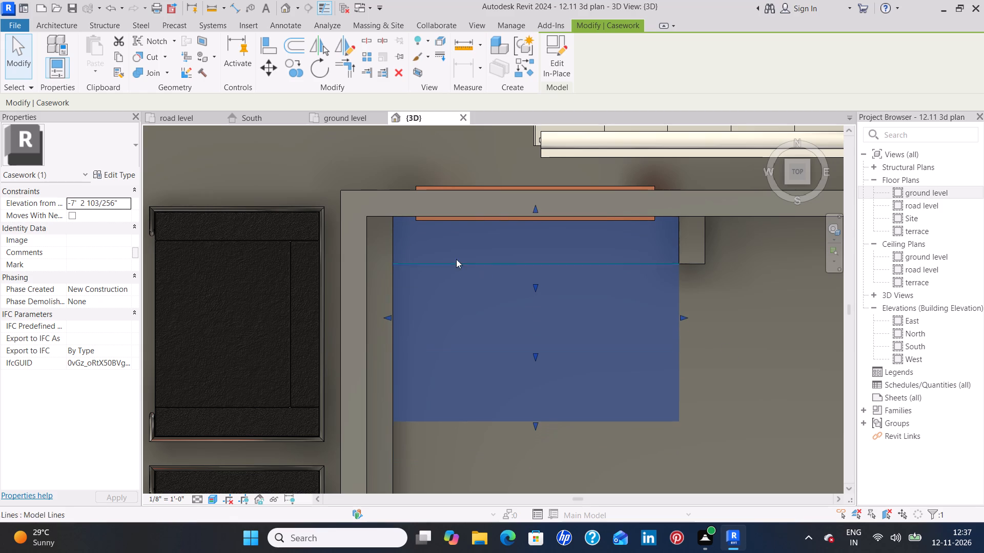
{"action": "scroll", "coordinate": [421, 214], "scroll_direction": "up", "scroll_amount": 9}
{"action": "scroll", "coordinate": [341, 245], "scroll_direction": "up", "scroll_amount": 3}
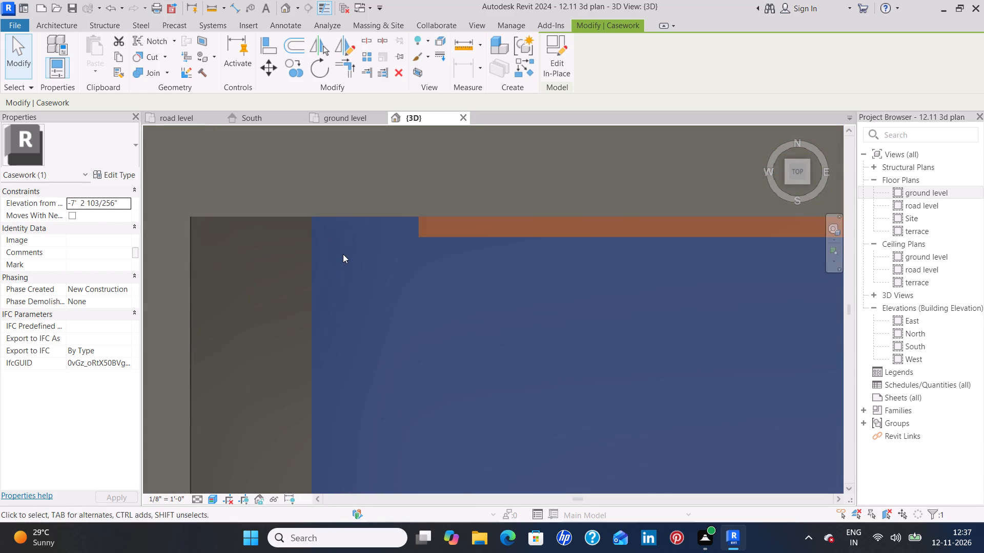
{"action": "key", "text": "Down"}
{"action": "key", "text": "Down"}
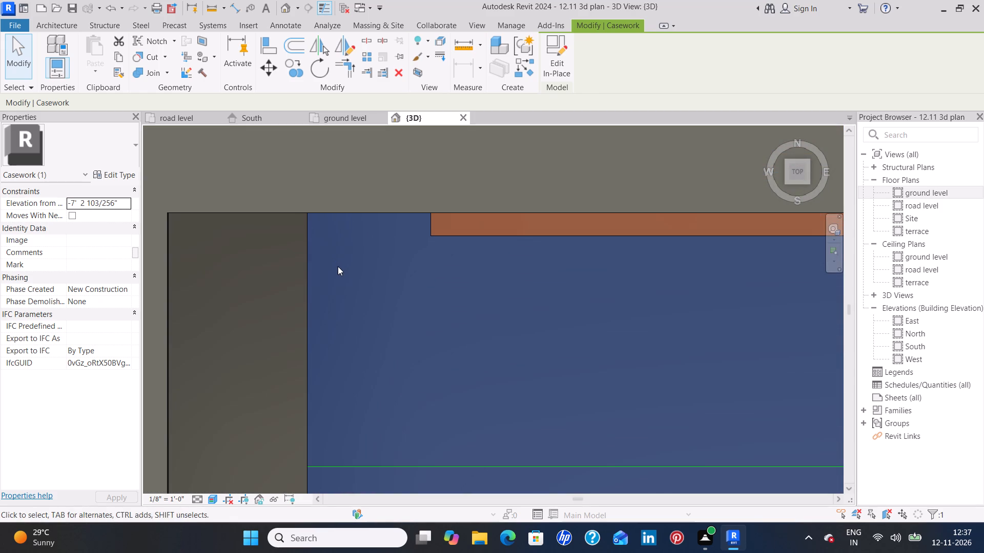
{"action": "key", "text": "Down"}
{"action": "key", "text": "Down"}
{"action": "key", "text": "Up"}
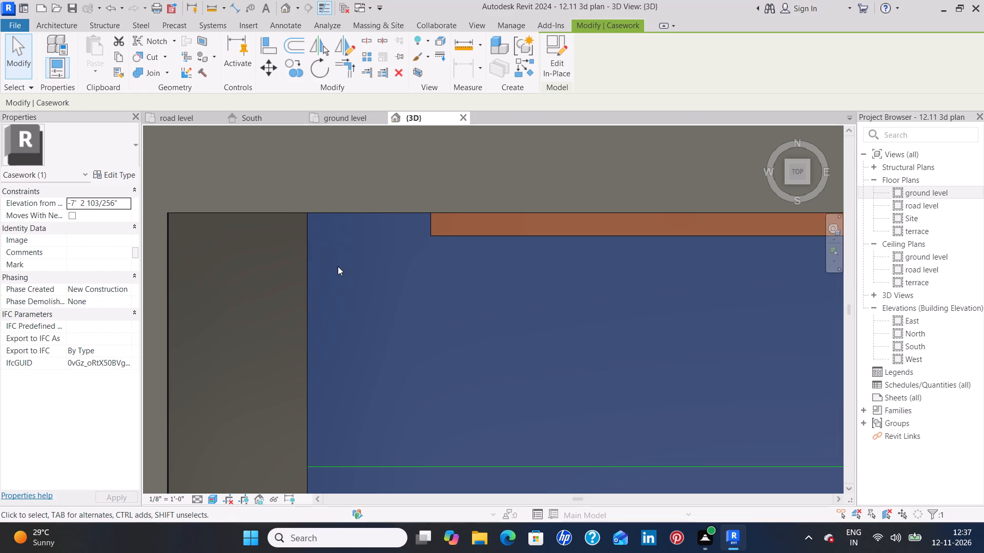
{"action": "left_click", "coordinate": [340, 266]}
Lower the side-door casework steps onto the floor slab, to elevation -7' 5 103/256".
{"action": "scroll", "coordinate": [340, 267], "scroll_direction": "down", "scroll_amount": 6}
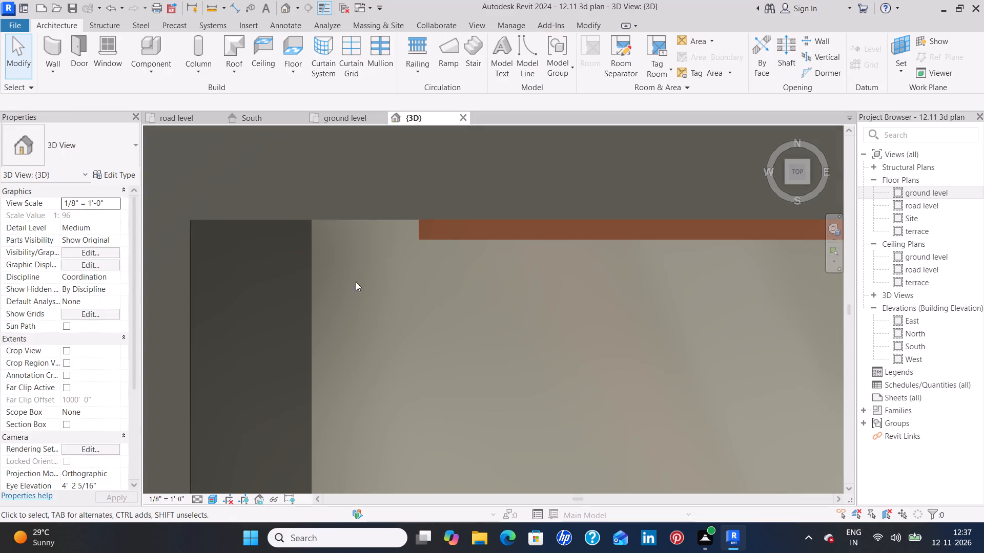
{"action": "middle_click_drag", "start_coordinate": [693, 400], "coordinate": [692, 299], "text": "shift"}
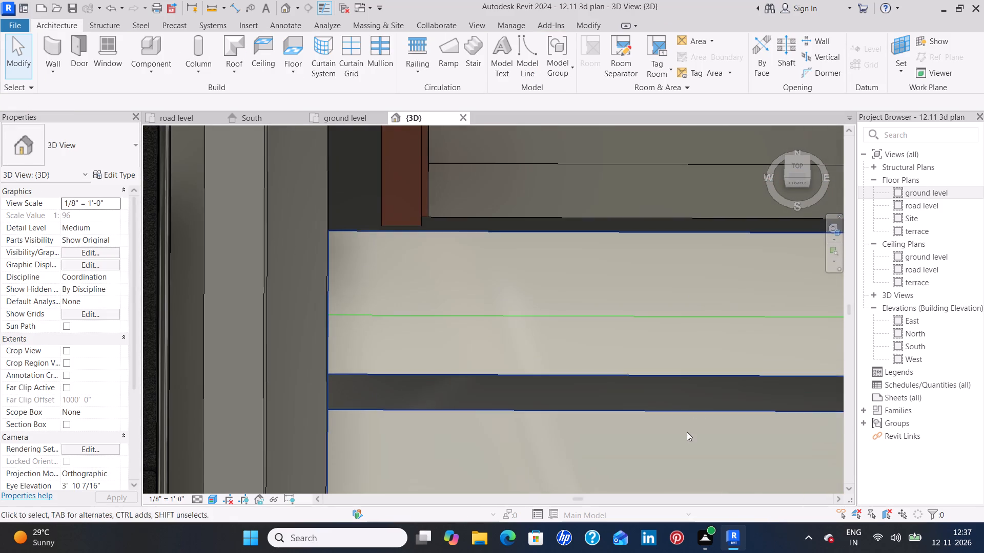
{"action": "middle_click_drag", "start_coordinate": [686, 432], "coordinate": [674, 341], "text": "shift"}
{"action": "middle_click_drag", "start_coordinate": [584, 411], "coordinate": [556, 294], "text": "shift"}
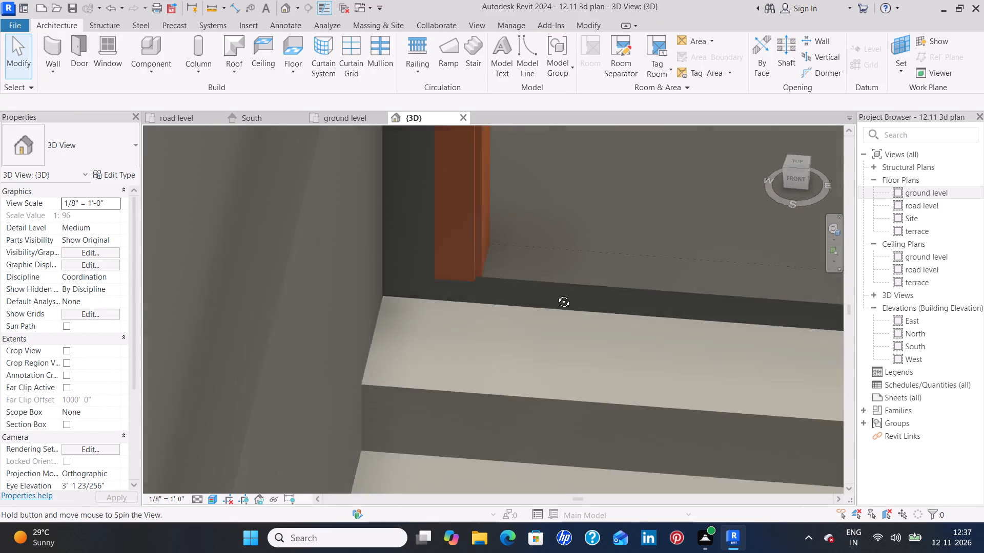
{"action": "middle_click_drag", "start_coordinate": [556, 294], "coordinate": [549, 273], "text": "shift"}
{"action": "middle_click_drag", "start_coordinate": [538, 455], "coordinate": [505, 217]}
{"action": "scroll", "coordinate": [502, 222], "scroll_direction": "down", "scroll_amount": 6}
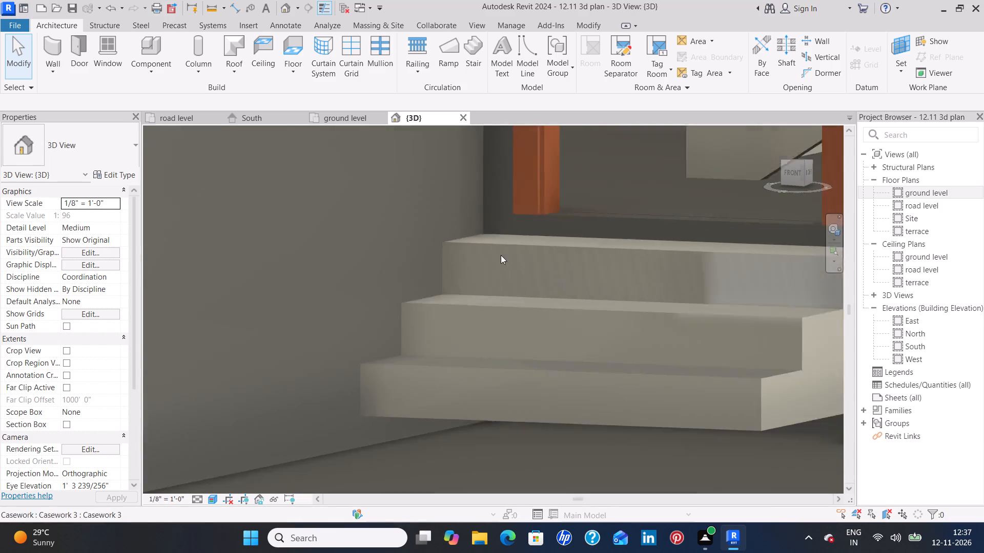
{"action": "middle_click_drag", "start_coordinate": [714, 376], "coordinate": [653, 392], "text": "shift"}
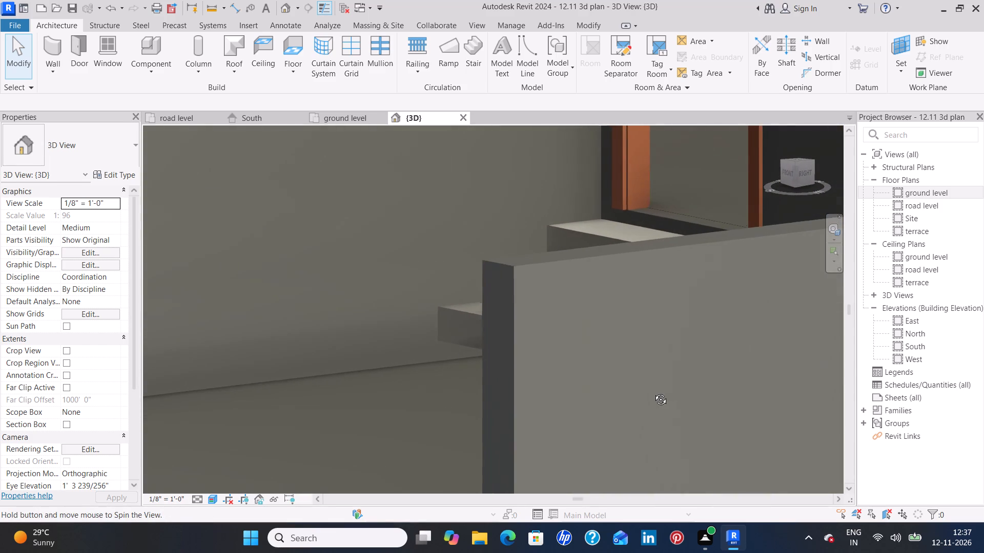
{"action": "middle_click_drag", "start_coordinate": [653, 392], "coordinate": [746, 382], "text": "shift"}
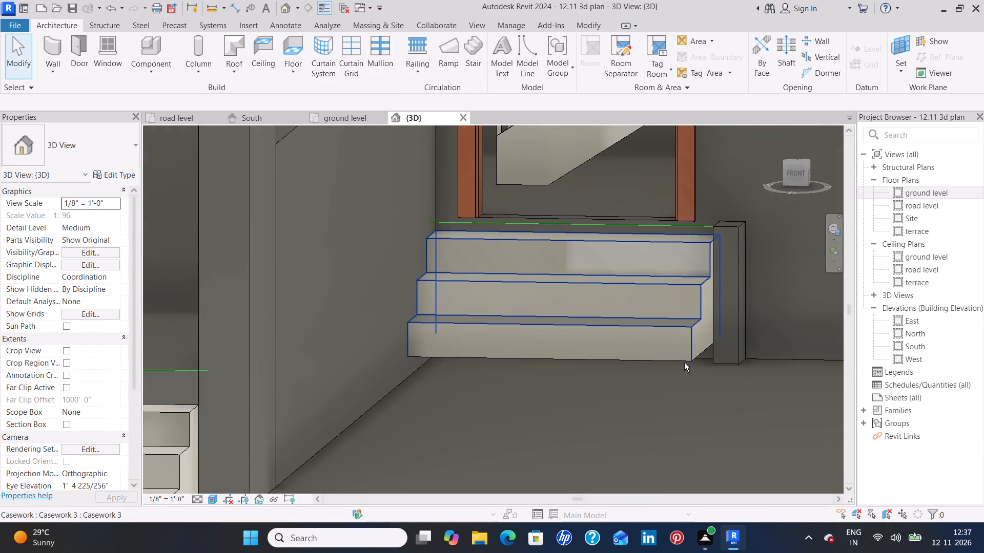
{"action": "middle_click_drag", "start_coordinate": [684, 362], "coordinate": [691, 349], "text": "shift"}
{"action": "middle_click_drag", "start_coordinate": [685, 360], "coordinate": [692, 337], "text": "shift"}
{"action": "middle_click_drag", "start_coordinate": [692, 337], "coordinate": [696, 351], "text": "shift"}
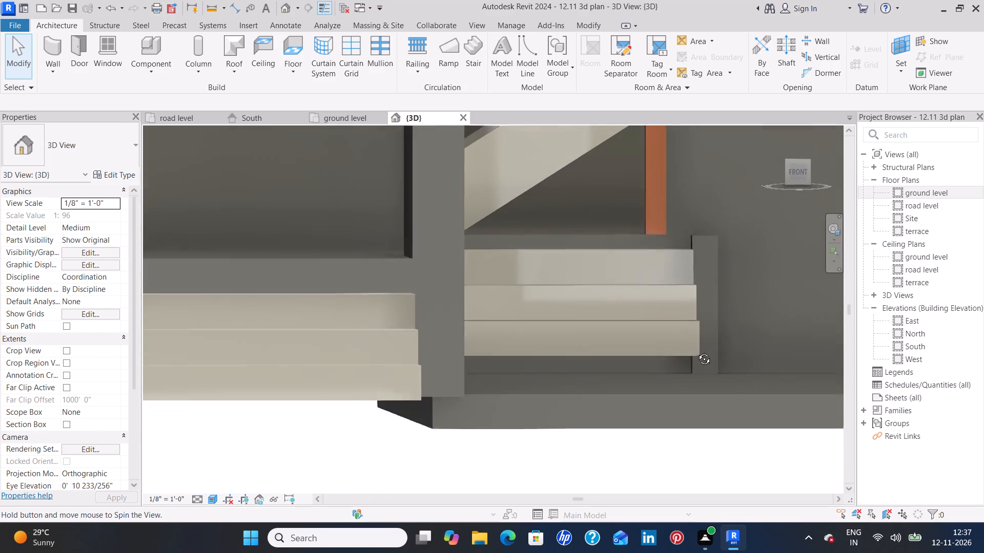
{"action": "middle_click_drag", "start_coordinate": [696, 351], "coordinate": [691, 350], "text": "shift"}
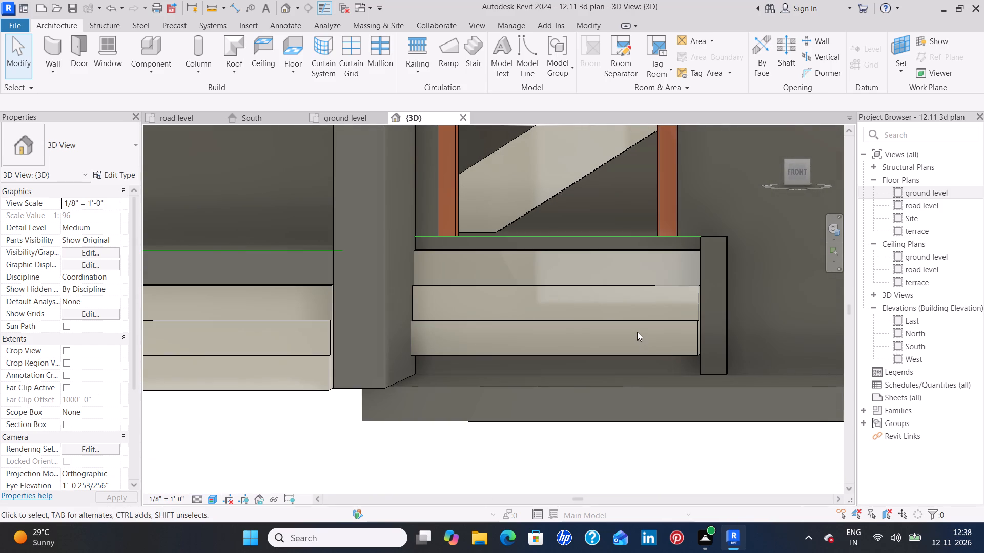
{"action": "left_click", "coordinate": [638, 321]}
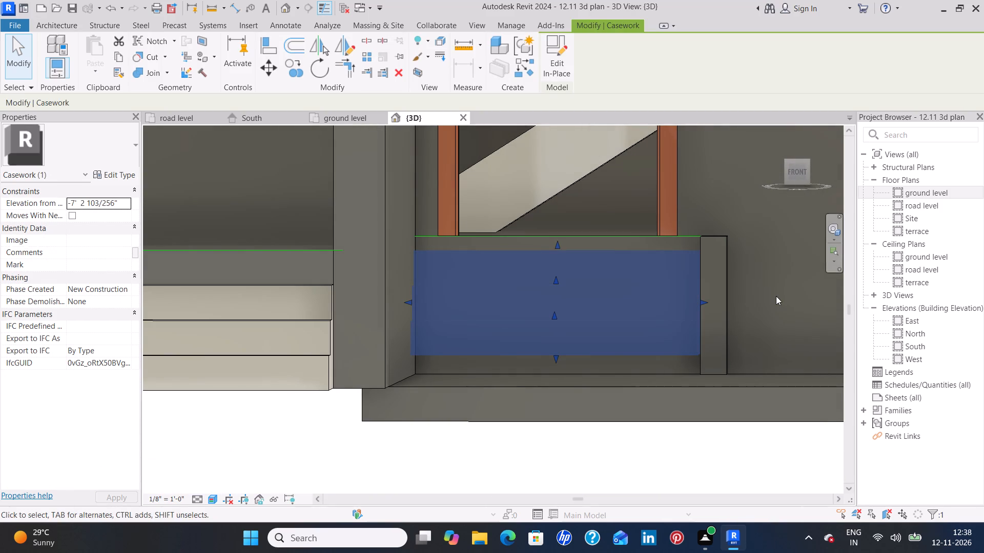
{"action": "key", "text": "Down"}
{"action": "key", "text": "Down"}
{"action": "key", "text": "Down"}
{"action": "key", "text": "Down"}
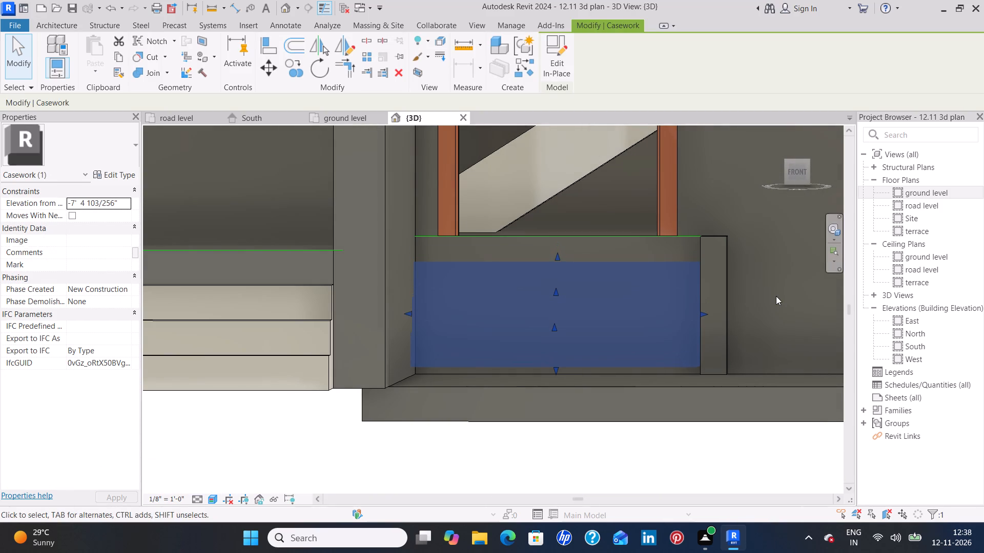
{"action": "key", "text": "Down"}
{"action": "key", "text": "Down"}
{"action": "key", "text": "Down"}
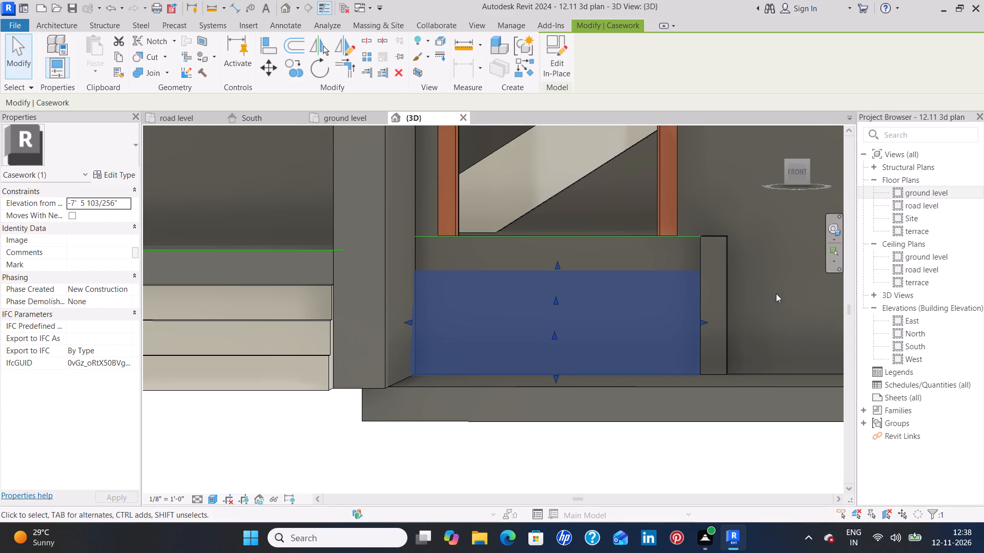
{"action": "left_click", "coordinate": [776, 291]}
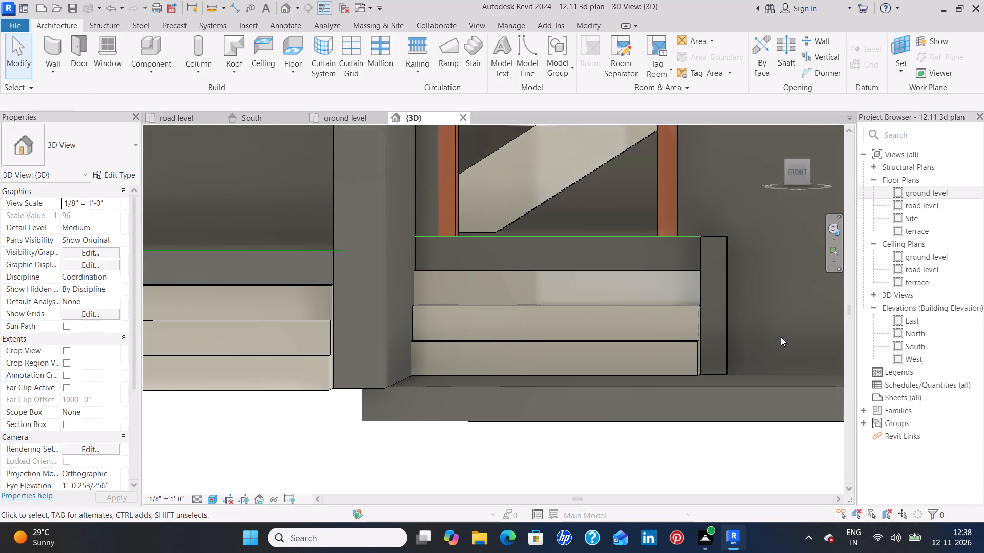
Examine from the front how the side-door steps sit against the floor slab, doorway wall and main entrance steps.
{"action": "middle_click_drag", "start_coordinate": [781, 337], "coordinate": [783, 344], "text": "shift"}
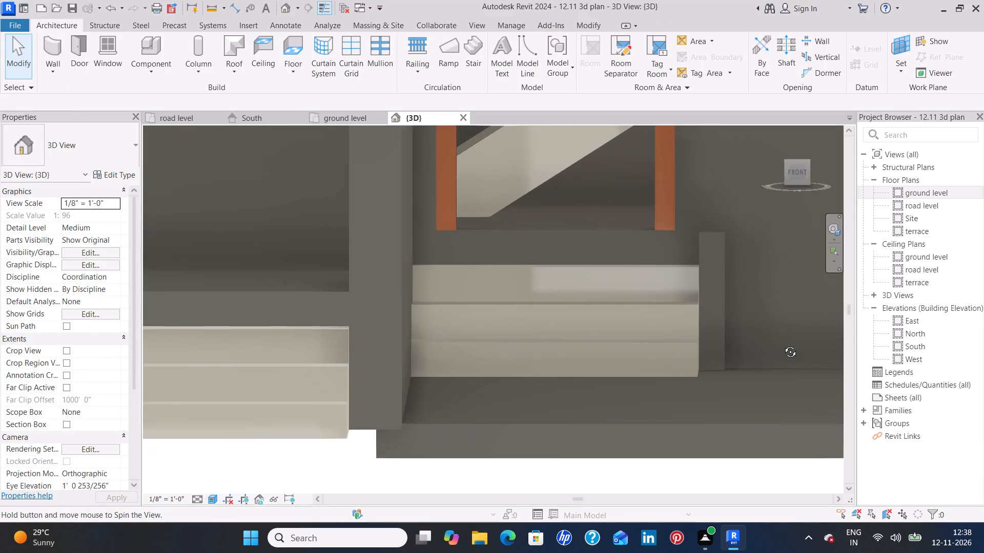
{"action": "middle_click_drag", "start_coordinate": [783, 344], "coordinate": [784, 342], "text": "shift"}
{"action": "middle_click", "coordinate": [777, 343], "text": "shift"}
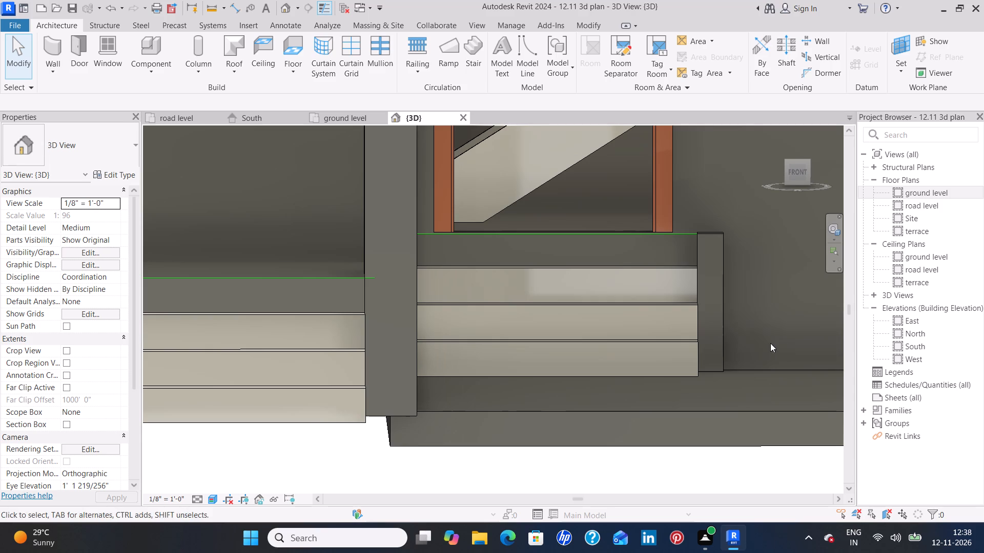
{"action": "left_click", "coordinate": [795, 173]}
{"action": "scroll", "coordinate": [463, 337], "scroll_direction": "up", "scroll_amount": 4}
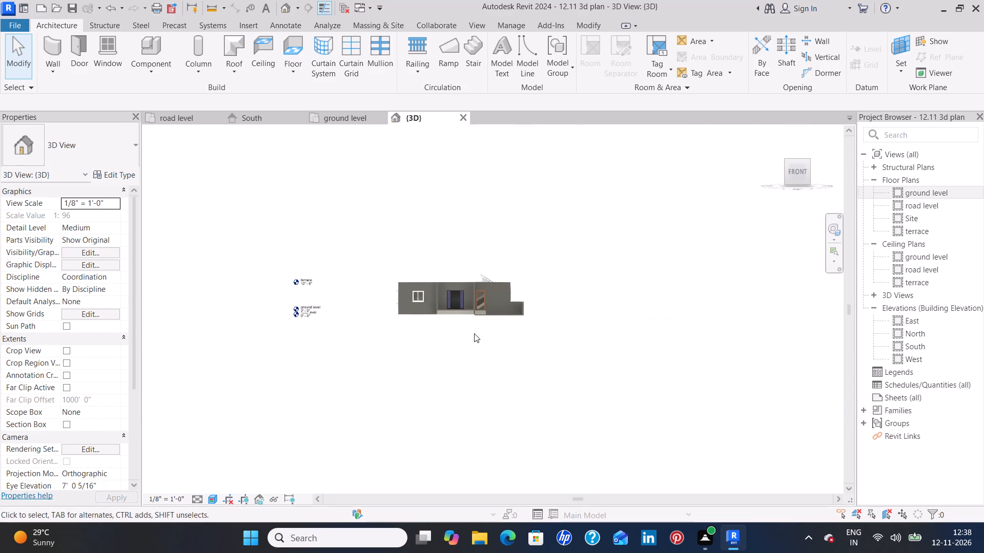
{"action": "scroll", "coordinate": [474, 333], "scroll_direction": "up", "scroll_amount": 12}
{"action": "scroll", "coordinate": [486, 291], "scroll_direction": "up", "scroll_amount": 8}
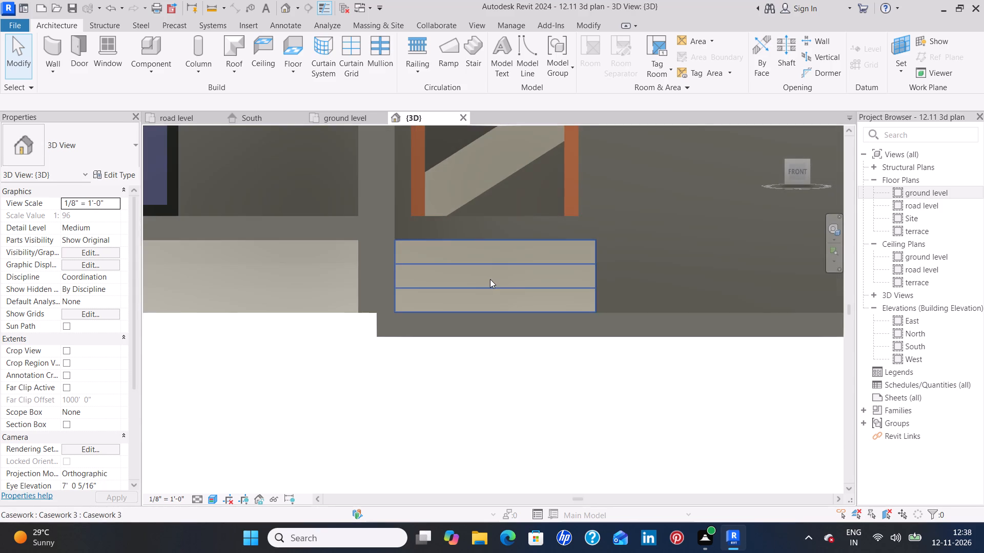
{"action": "scroll", "coordinate": [491, 278], "scroll_direction": "up", "scroll_amount": 3}
{"action": "left_click", "coordinate": [481, 281]}
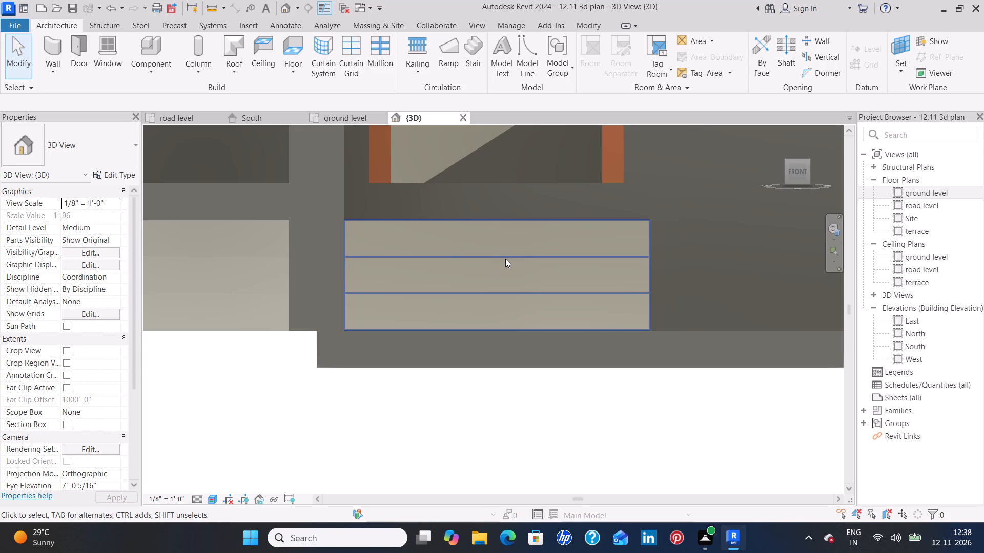
{"action": "left_click", "coordinate": [506, 258]}
{"action": "left_click", "coordinate": [742, 273]}
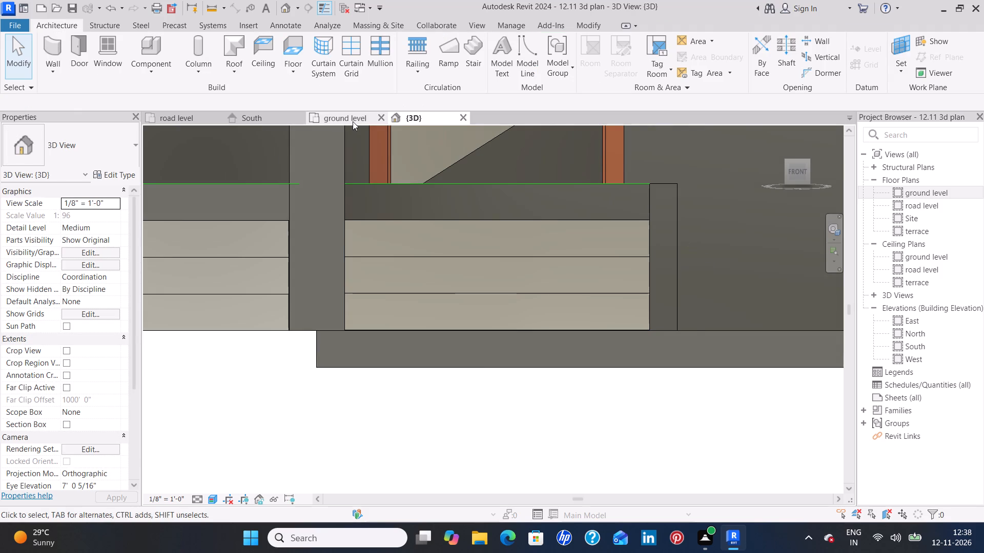
In the road level plan, extend the short Generic - 4.5" wall beside the side-door steps south to the lowest tread's front edge.
{"action": "left_click", "coordinate": [169, 116]}
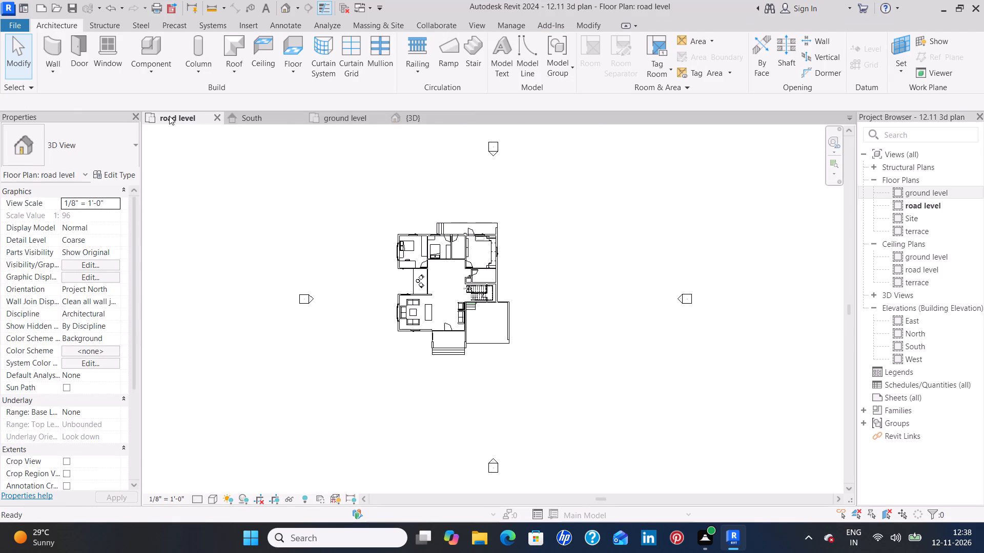
{"action": "scroll", "coordinate": [483, 318], "scroll_direction": "up", "scroll_amount": 13}
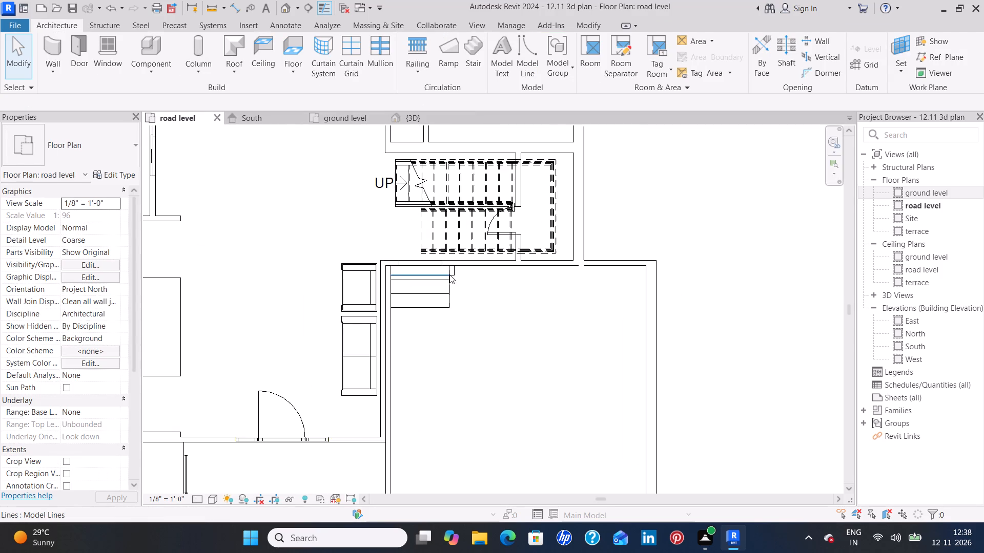
{"action": "left_click", "coordinate": [453, 273]}
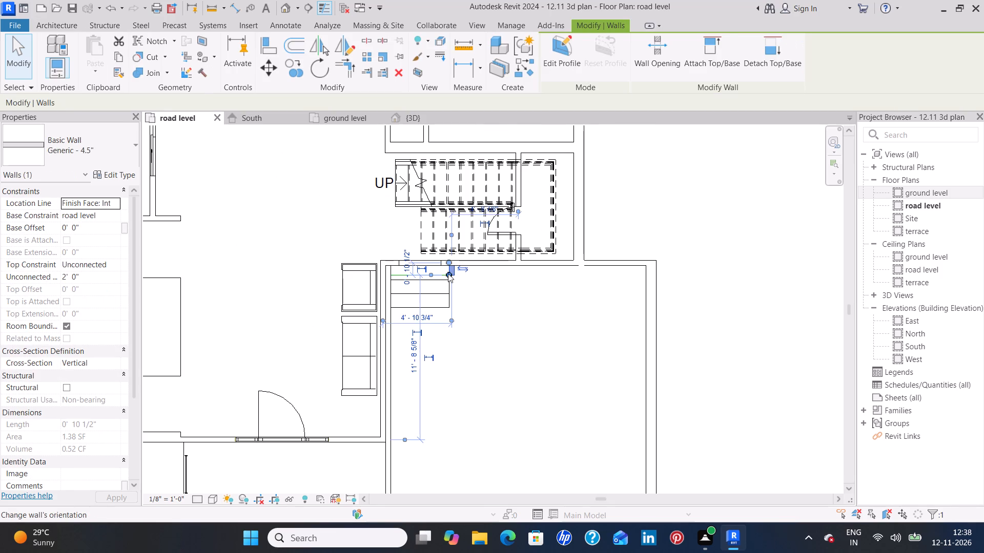
{"action": "left_click_drag", "start_coordinate": [448, 273], "coordinate": [448, 308]}
{"action": "left_click", "coordinate": [491, 312]}
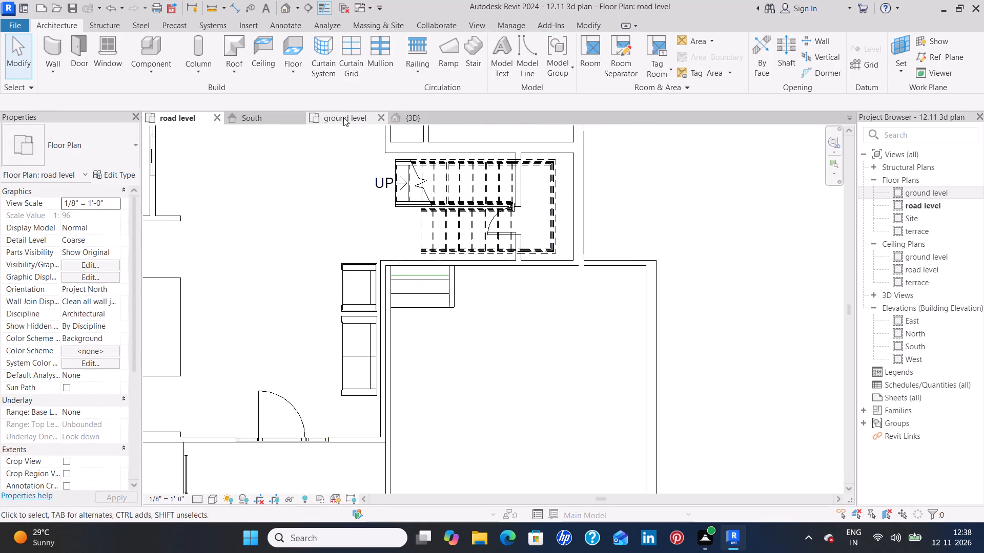
Examine the side-door steps and their extended flanking wall in the 3D view, from the front and from above.
{"action": "left_click", "coordinate": [419, 117]}
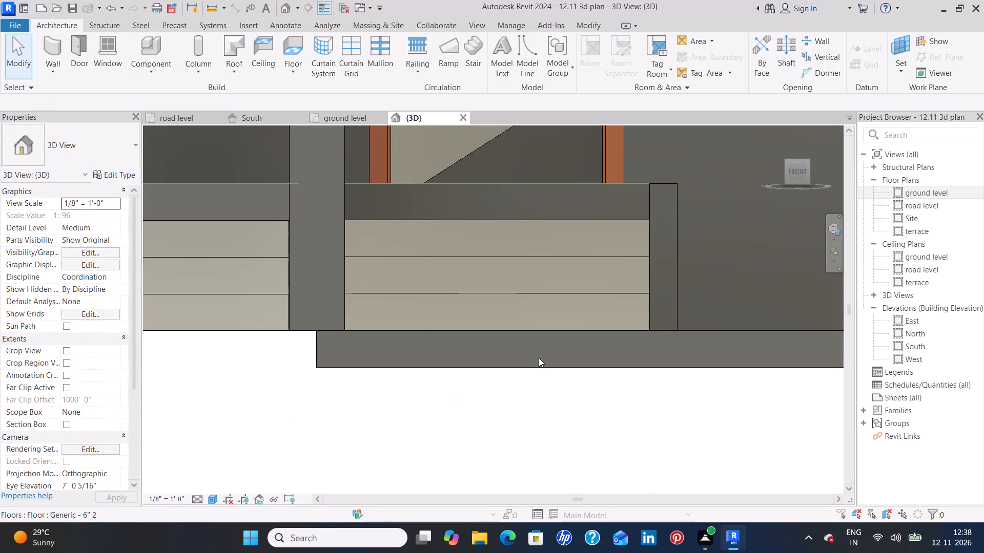
{"action": "scroll", "coordinate": [541, 354], "scroll_direction": "up", "scroll_amount": 4}
{"action": "scroll", "coordinate": [536, 323], "scroll_direction": "down", "scroll_amount": 10}
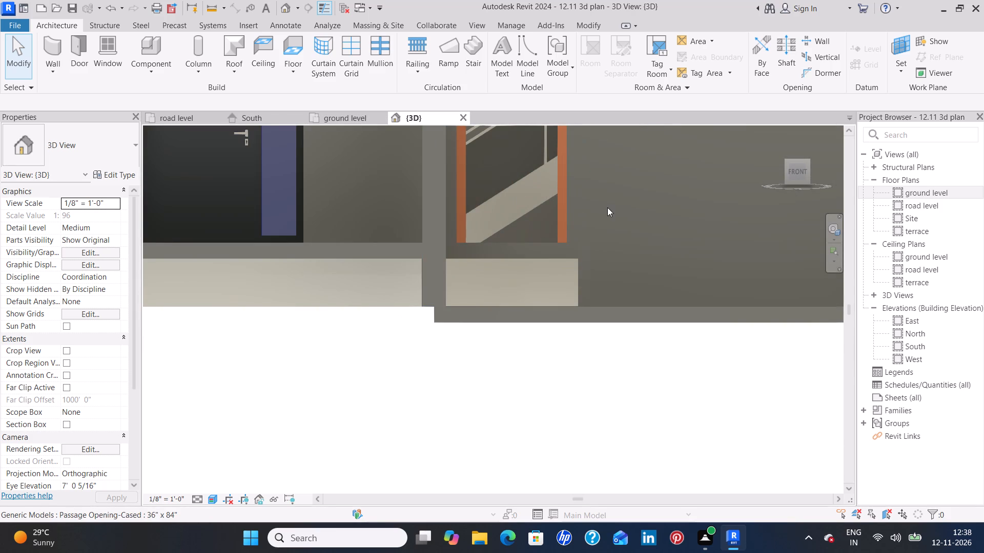
{"action": "middle_click_drag", "start_coordinate": [611, 209], "coordinate": [630, 402], "text": "shift"}
{"action": "middle_click_drag", "start_coordinate": [202, 182], "coordinate": [276, 266], "text": "shift"}
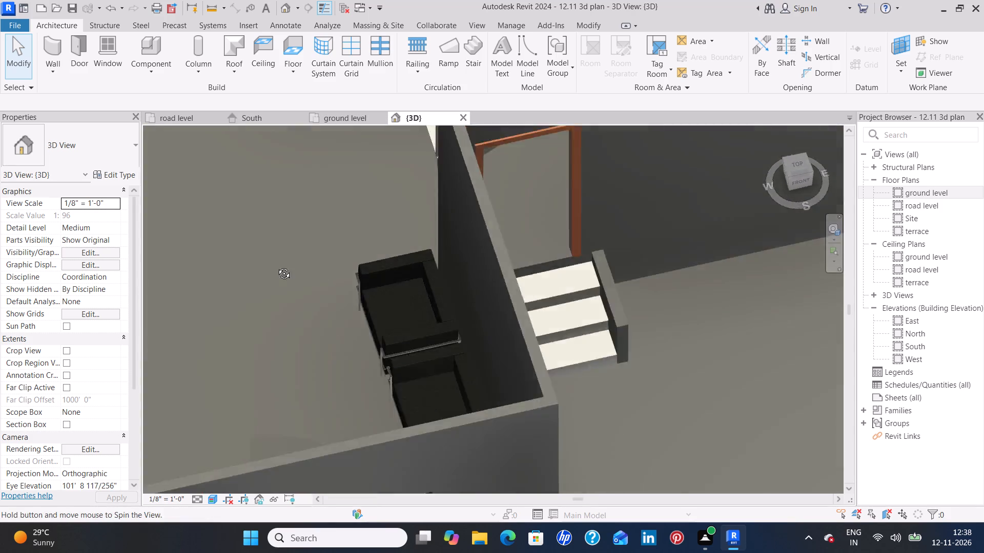
{"action": "middle_click_drag", "start_coordinate": [276, 266], "coordinate": [382, 314], "text": "shift"}
{"action": "middle_click_drag", "start_coordinate": [516, 389], "coordinate": [407, 256]}
{"action": "scroll", "coordinate": [444, 260], "scroll_direction": "down", "scroll_amount": 5}
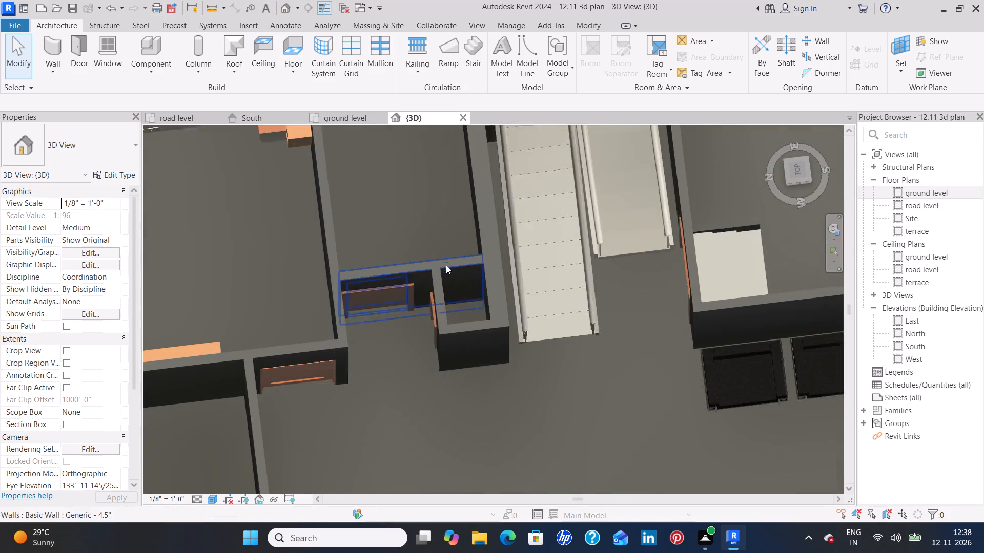
Delete the 30" x 80" single-flush door from the Generic - 4.5" wall beneath the terrace stair.
{"action": "middle_click_drag", "start_coordinate": [506, 280], "coordinate": [476, 398]}
{"action": "middle_click_drag", "start_coordinate": [490, 400], "coordinate": [486, 387]}
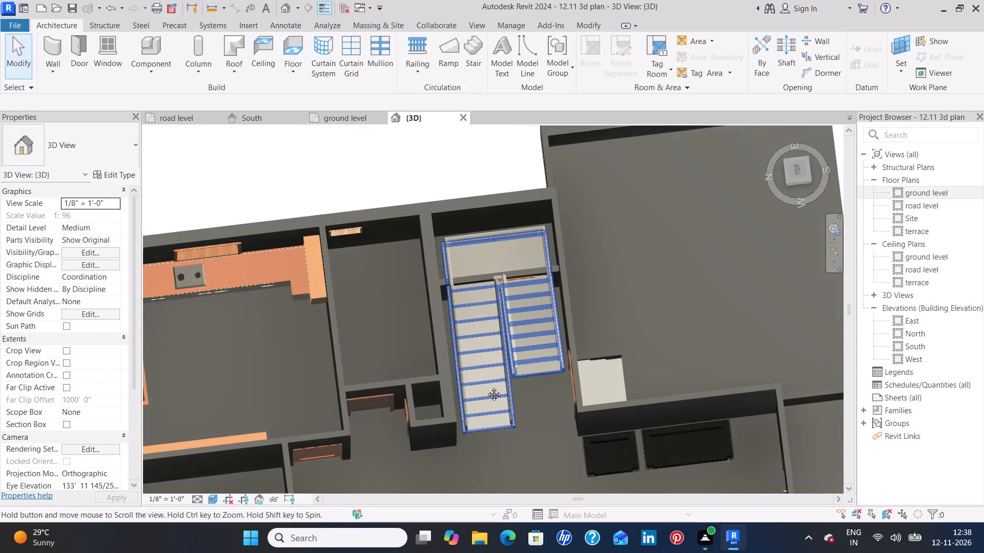
{"action": "middle_click_drag", "start_coordinate": [486, 387], "coordinate": [482, 371]}
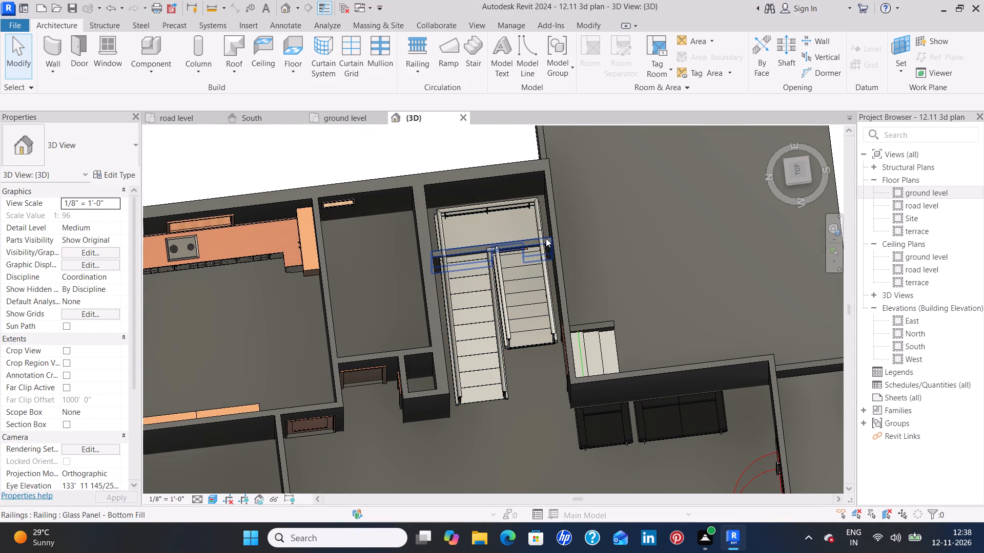
{"action": "left_click", "coordinate": [546, 238]}
{"action": "middle_click_drag", "start_coordinate": [514, 427], "coordinate": [512, 401], "text": "shift"}
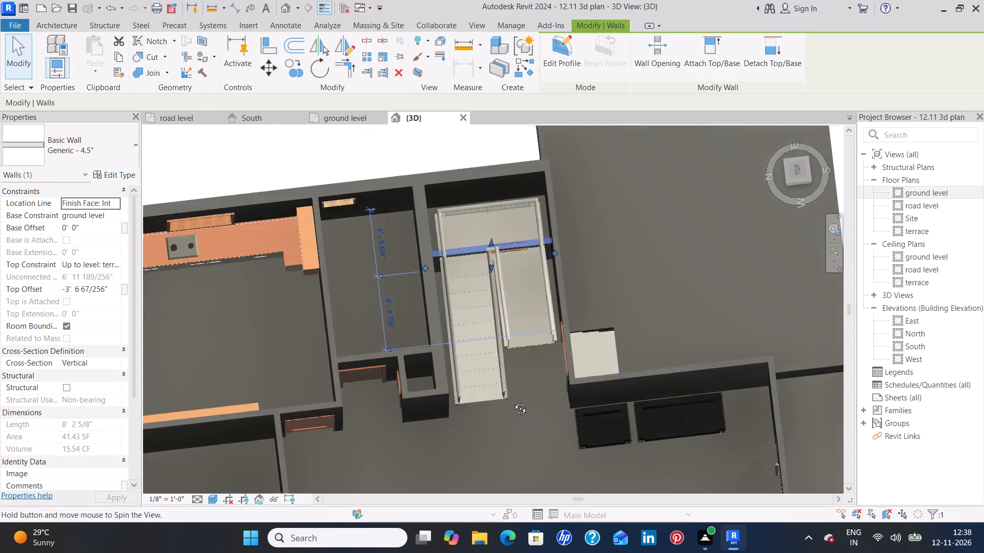
{"action": "middle_click_drag", "start_coordinate": [512, 401], "coordinate": [509, 291], "text": "shift"}
{"action": "middle_click_drag", "start_coordinate": [502, 341], "coordinate": [501, 272], "text": "shift"}
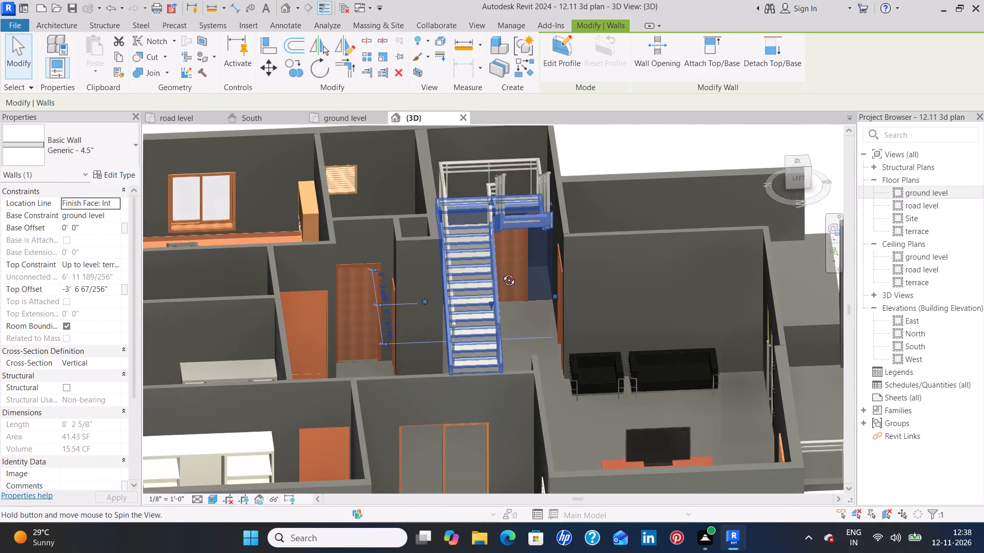
{"action": "middle_click_drag", "start_coordinate": [501, 272], "coordinate": [498, 258], "text": "shift"}
{"action": "middle_click_drag", "start_coordinate": [504, 312], "coordinate": [504, 298], "text": "shift"}
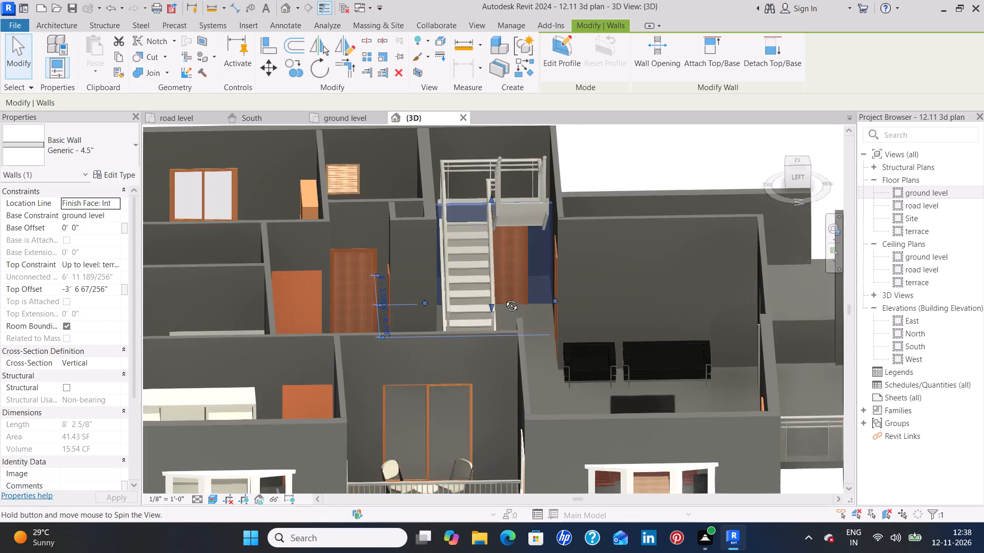
{"action": "middle_click_drag", "start_coordinate": [504, 298], "coordinate": [504, 296], "text": "shift"}
{"action": "middle_click_drag", "start_coordinate": [518, 292], "coordinate": [473, 389]}
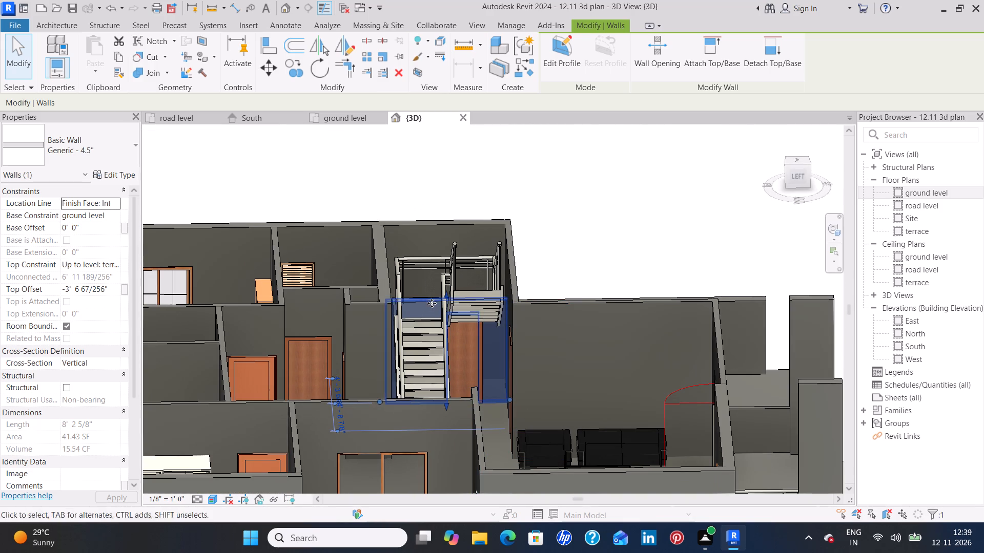
{"action": "left_click", "coordinate": [481, 372]}
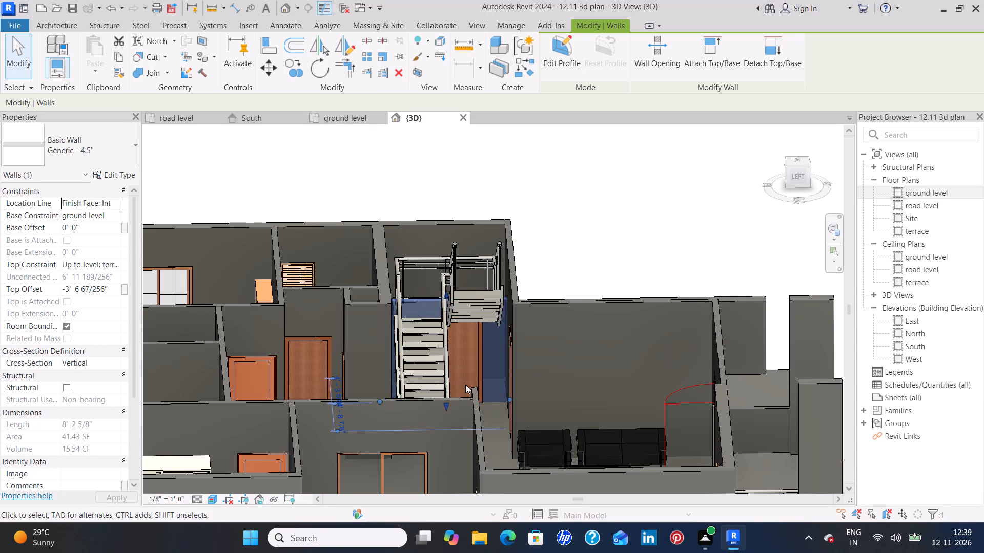
{"action": "key", "text": "Escape"}
{"action": "left_click", "coordinate": [477, 360]}
{"action": "key", "text": "Escape"}
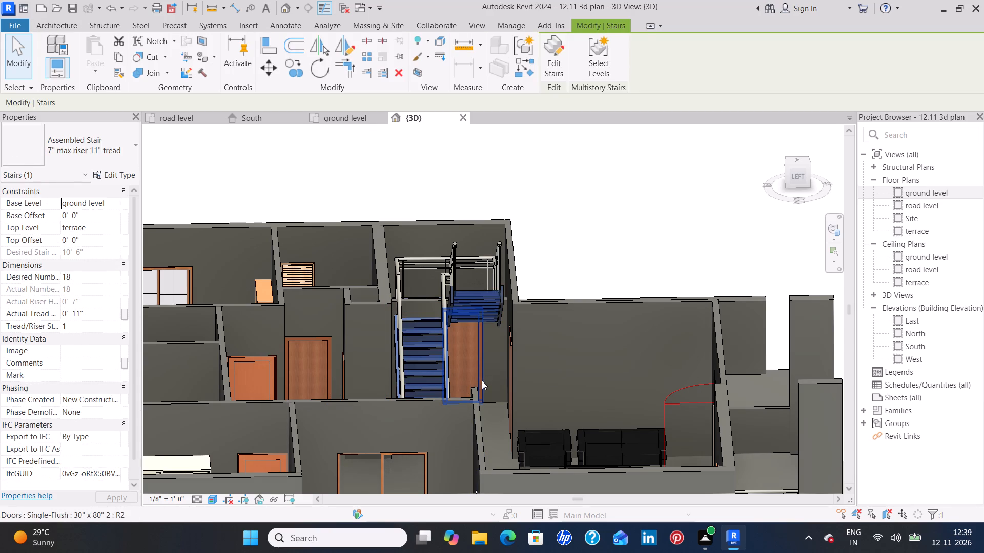
{"action": "left_click", "coordinate": [480, 370]}
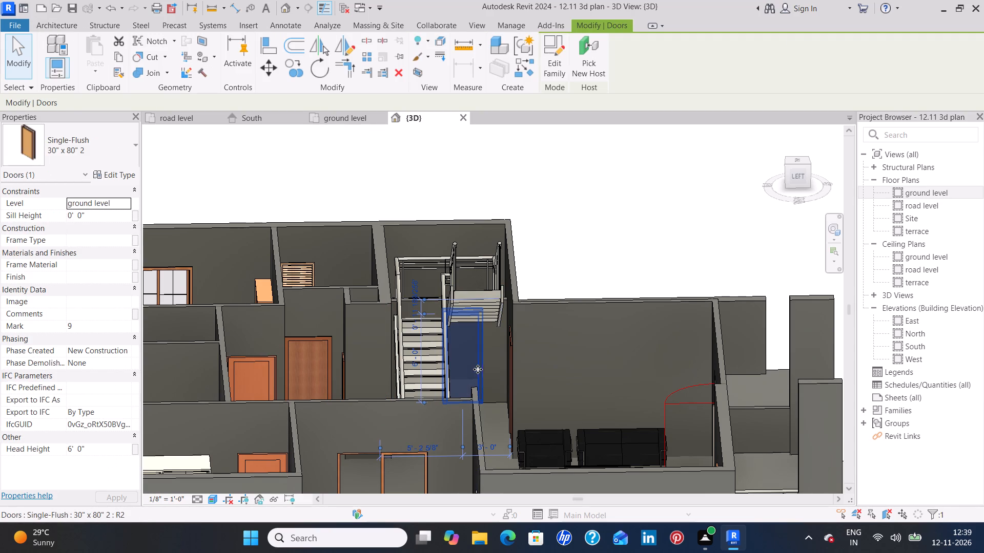
{"action": "key", "text": "Delete"}
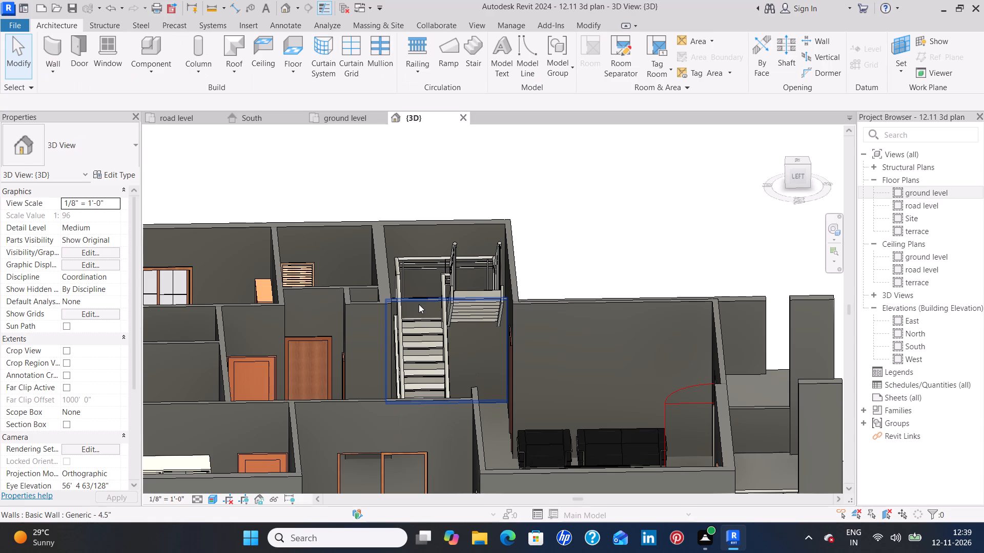
Lower the top of the Generic - 4.5" wall beneath the terrace stair to a top offset of -4' 9 3/4".
{"action": "left_click", "coordinate": [419, 304]}
{"action": "middle_click_drag", "start_coordinate": [466, 376], "coordinate": [452, 343], "text": "shift"}
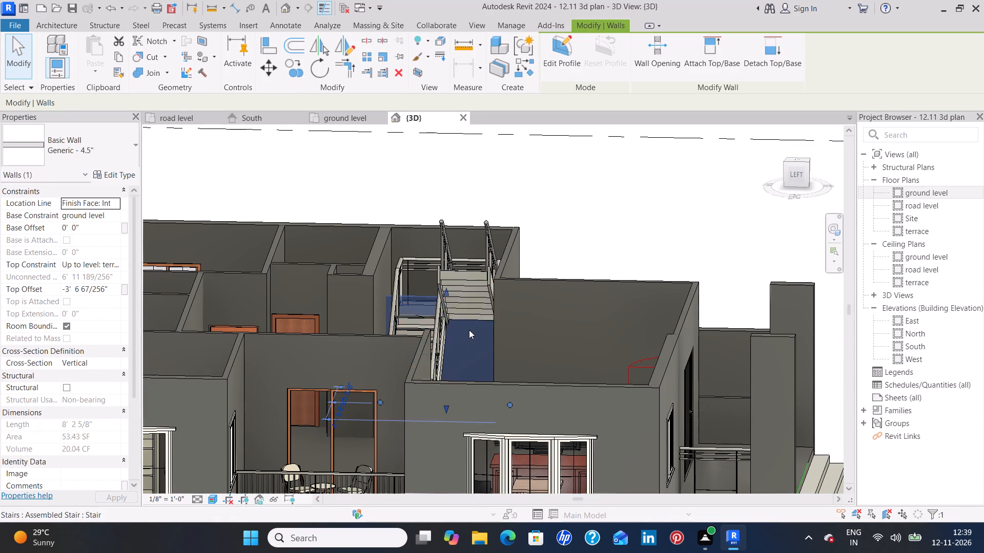
{"action": "left_click_drag", "start_coordinate": [445, 291], "coordinate": [447, 314]}
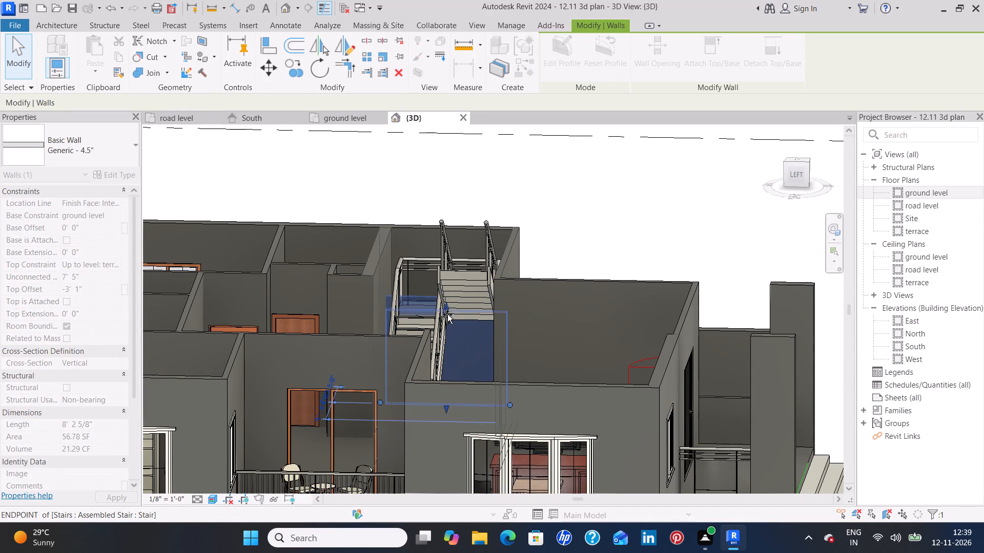
{"action": "left_click_drag", "start_coordinate": [447, 314], "coordinate": [448, 316]}
{"action": "left_click_drag", "start_coordinate": [448, 316], "coordinate": [450, 316]}
{"action": "left_click", "coordinate": [596, 243]}
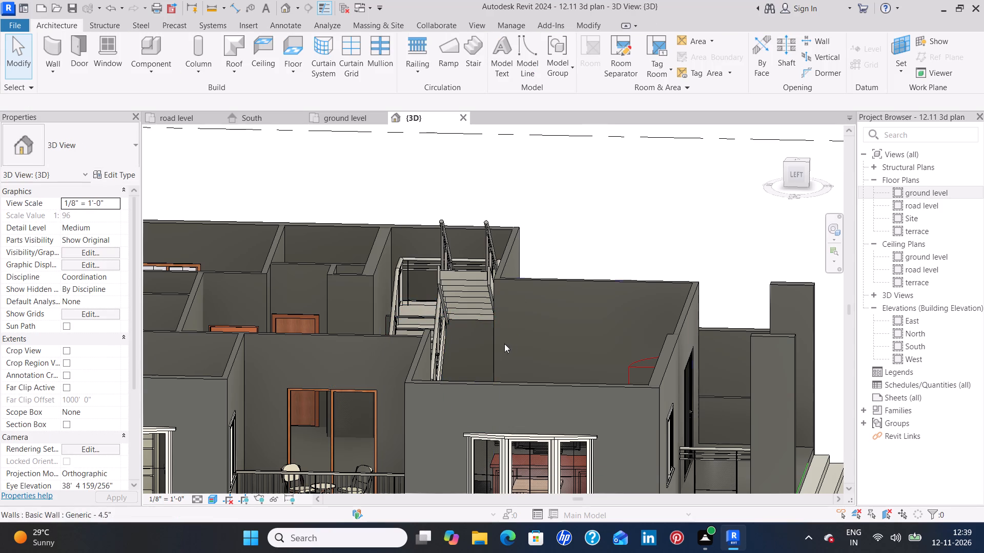
Examine from several angles how the lowered wall beneath the terrace stair meets the landing and both flights.
{"action": "scroll", "coordinate": [436, 325], "scroll_direction": "up", "scroll_amount": 6}
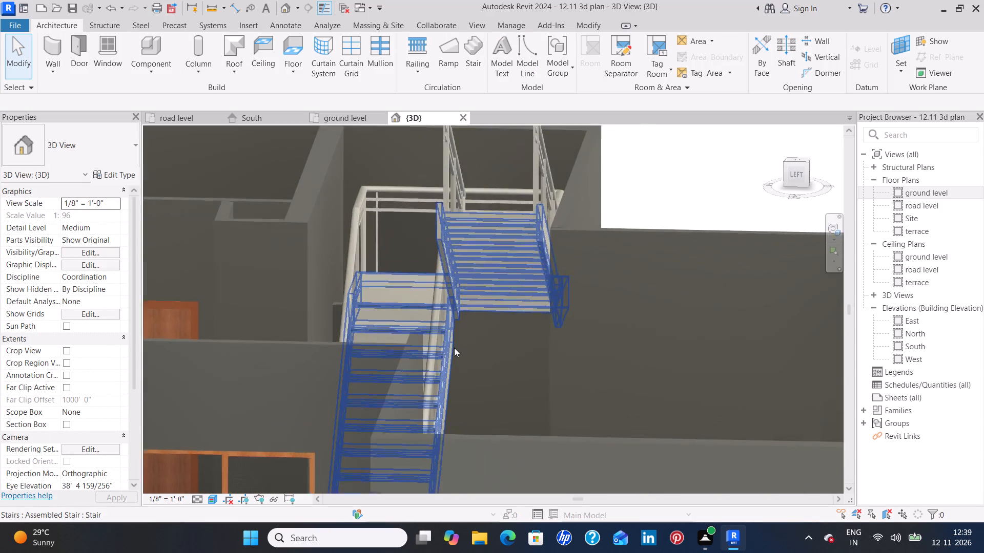
{"action": "scroll", "coordinate": [454, 348], "scroll_direction": "up", "scroll_amount": 4}
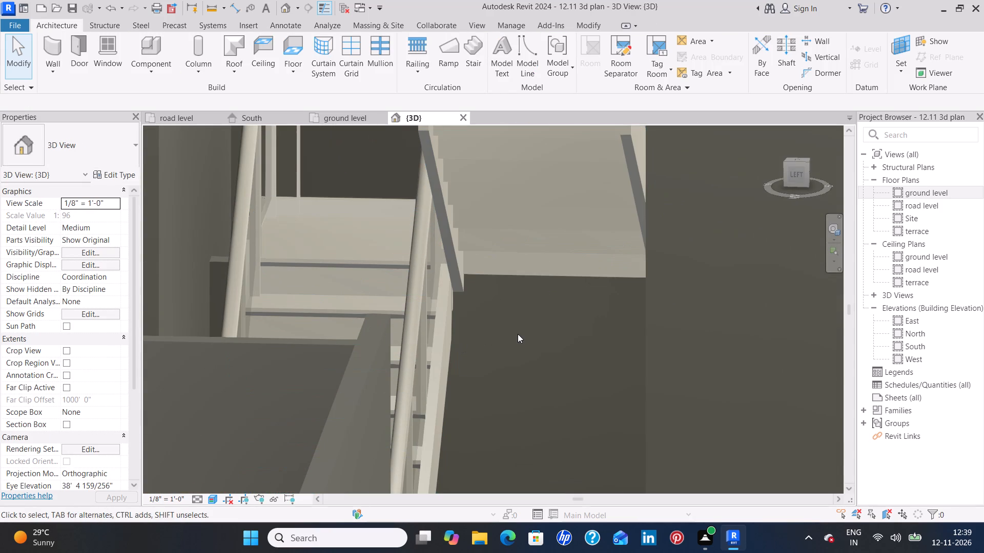
{"action": "left_click", "coordinate": [518, 334]}
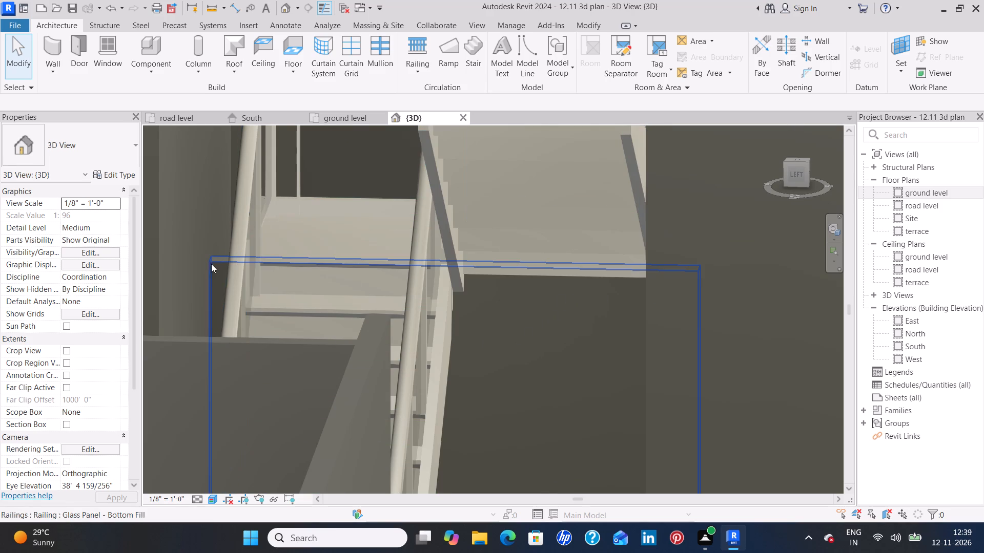
{"action": "left_click", "coordinate": [216, 263]}
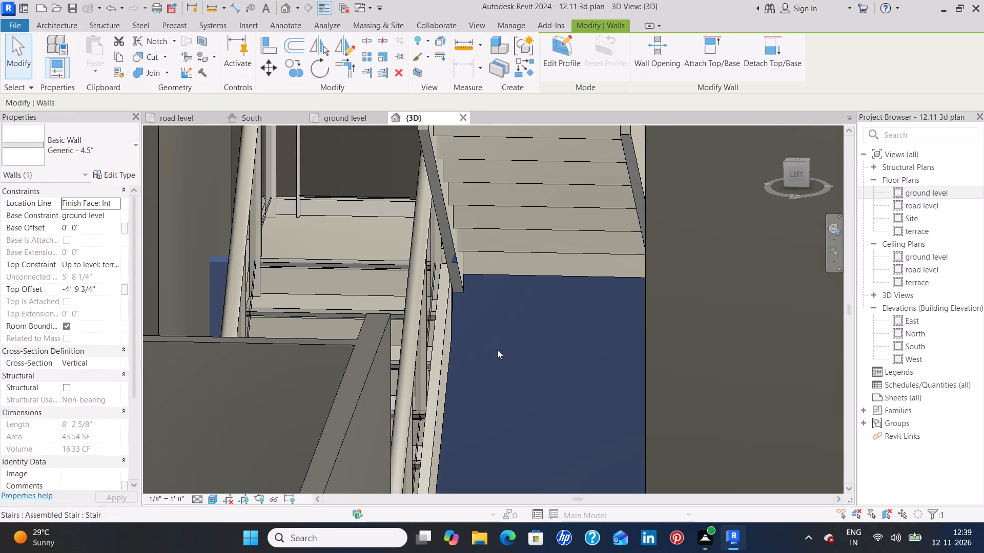
{"action": "middle_click_drag", "start_coordinate": [497, 350], "coordinate": [500, 336], "text": "shift"}
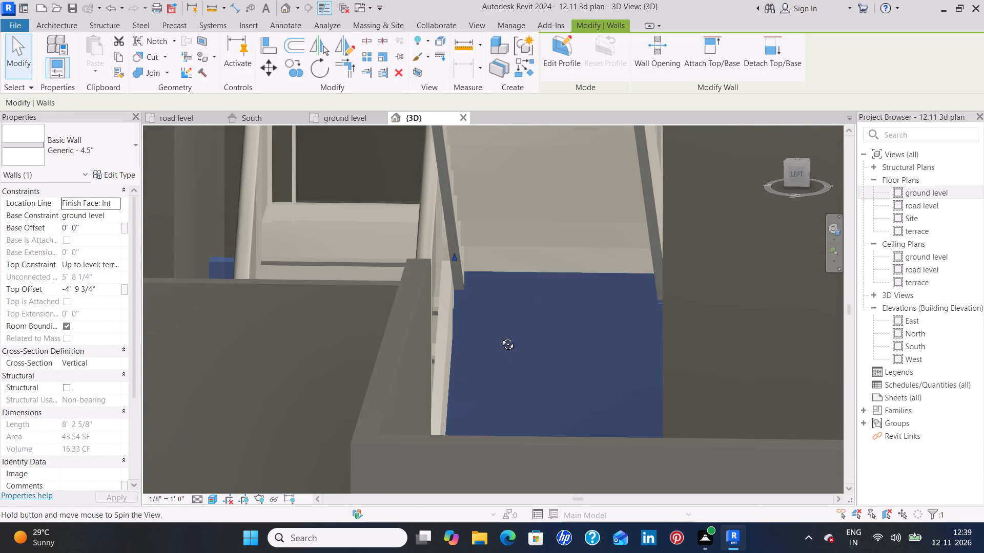
{"action": "middle_click_drag", "start_coordinate": [500, 336], "coordinate": [497, 337], "text": "shift"}
{"action": "scroll", "coordinate": [497, 338], "scroll_direction": "up", "scroll_amount": 3}
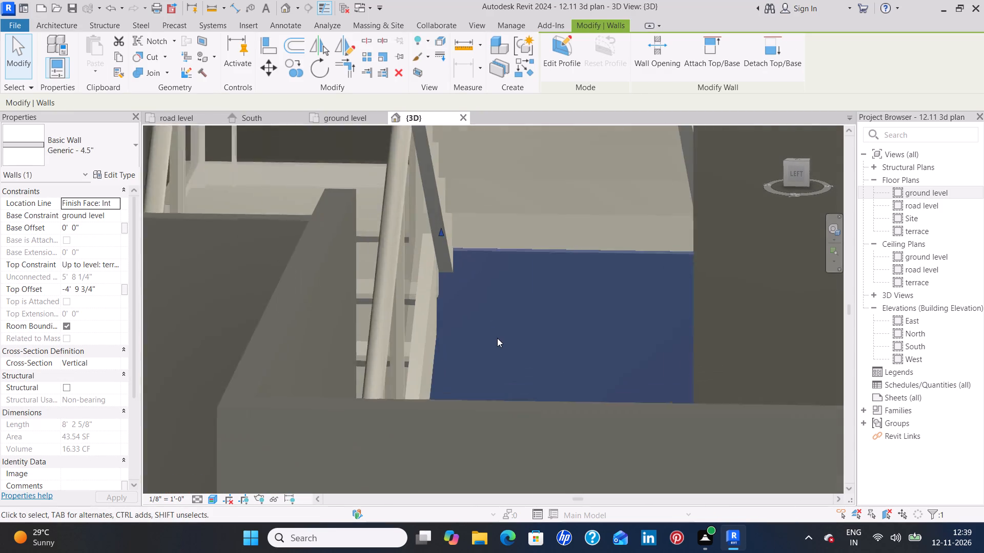
{"action": "scroll", "coordinate": [497, 338], "scroll_direction": "up", "scroll_amount": 5}
{"action": "middle_click", "coordinate": [509, 331], "text": "shift"}
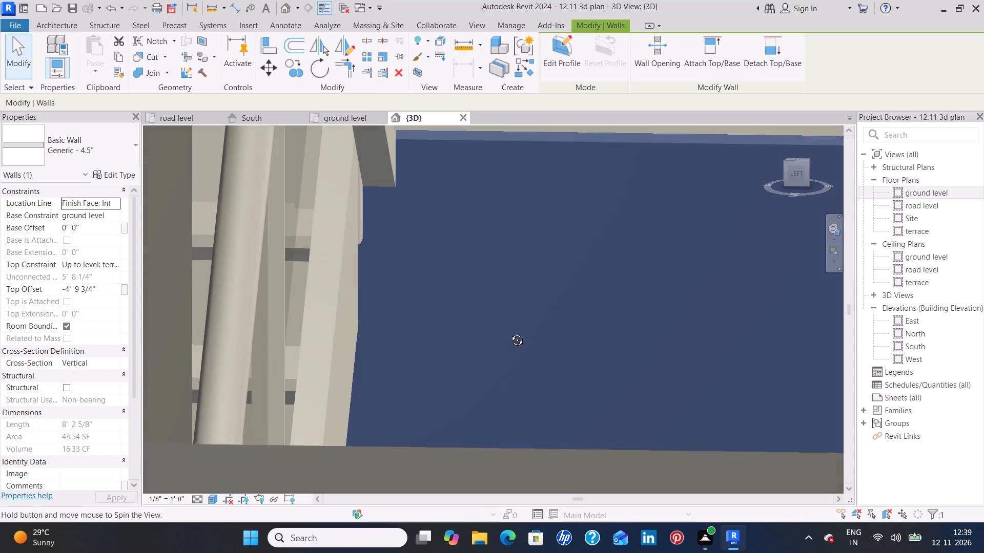
{"action": "scroll", "coordinate": [502, 336], "scroll_direction": "up", "scroll_amount": 2}
{"action": "scroll", "coordinate": [502, 336], "scroll_direction": "down", "scroll_amount": 6}
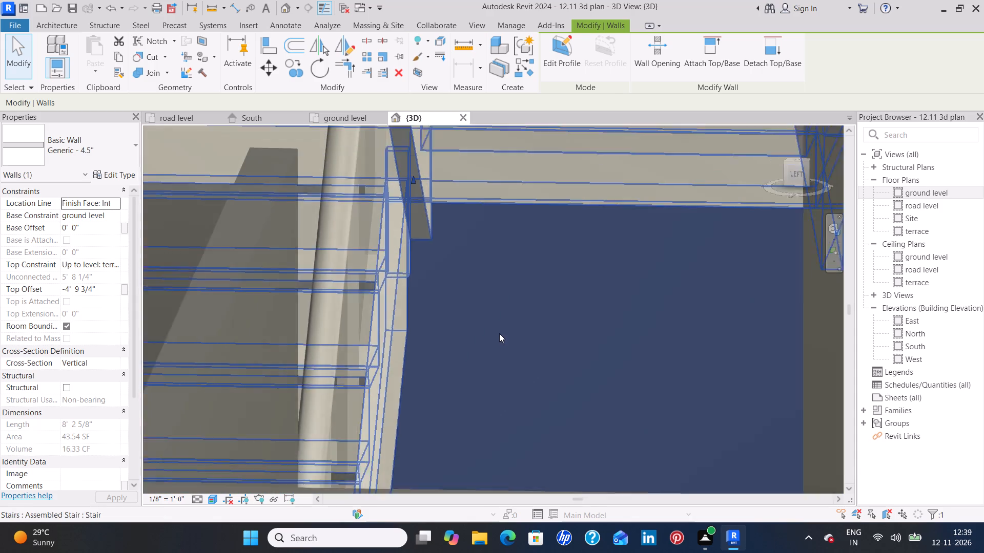
{"action": "scroll", "coordinate": [499, 333], "scroll_direction": "down", "scroll_amount": 3}
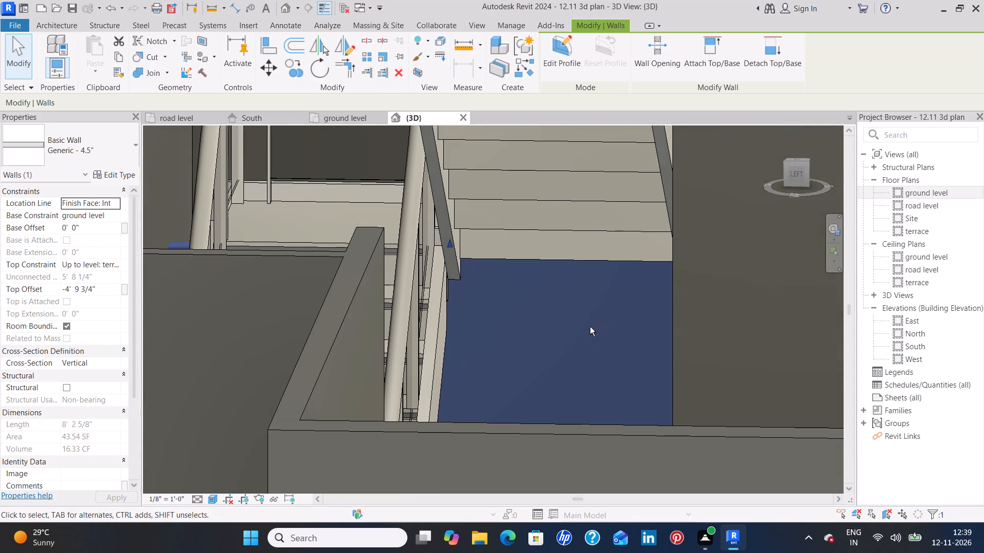
{"action": "middle_click_drag", "start_coordinate": [577, 329], "coordinate": [511, 337], "text": "shift"}
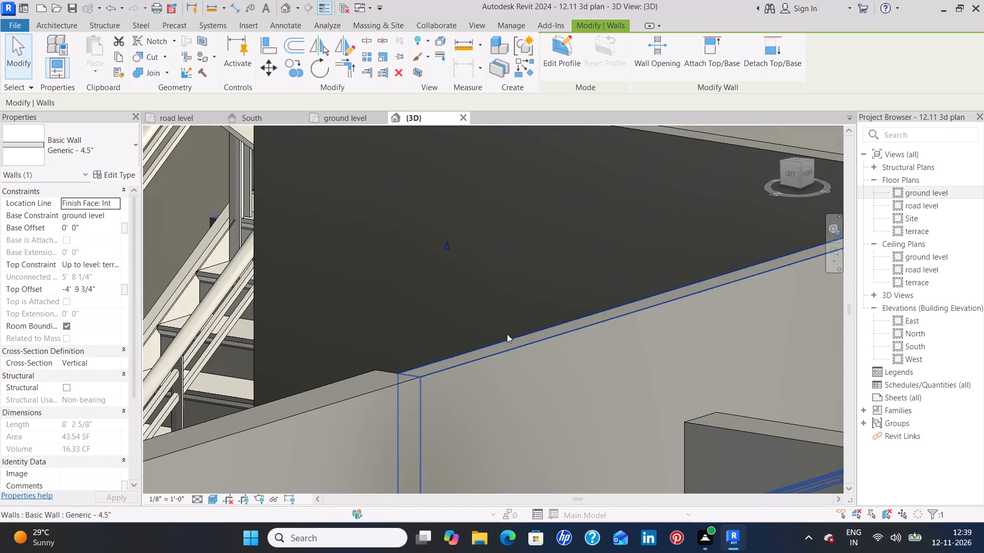
{"action": "middle_click_drag", "start_coordinate": [292, 306], "coordinate": [445, 321]}
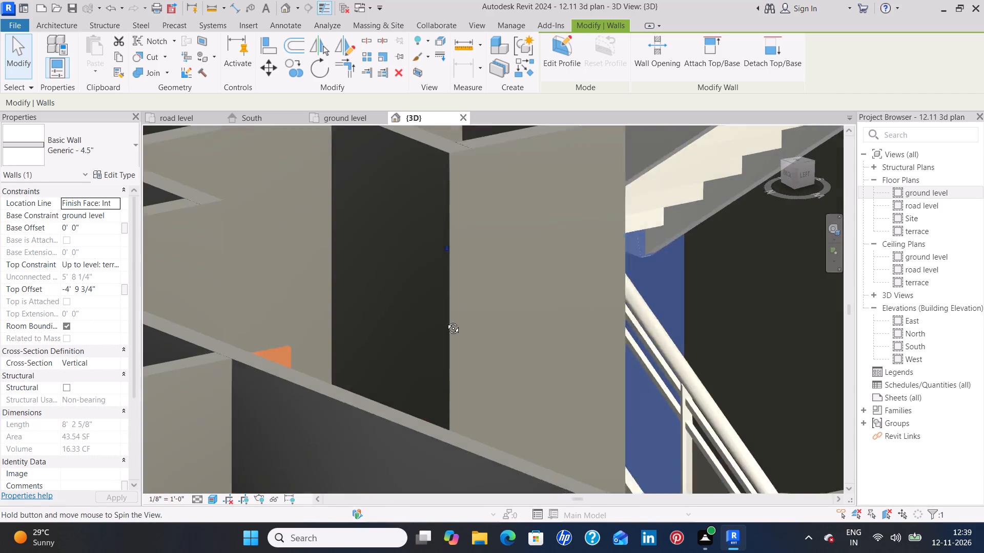
{"action": "middle_click_drag", "start_coordinate": [445, 321], "coordinate": [346, 408]}
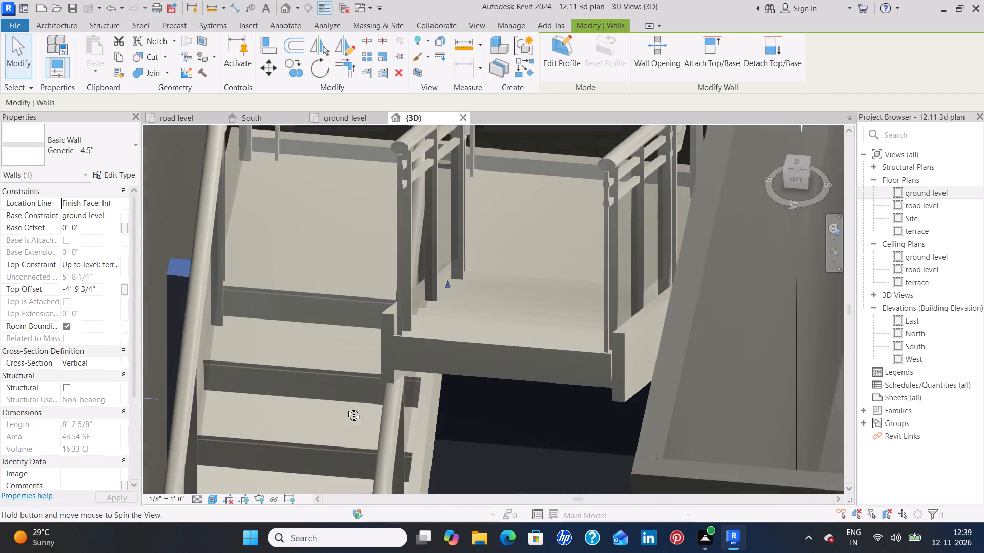
{"action": "middle_click_drag", "start_coordinate": [346, 408], "coordinate": [330, 434]}
{"action": "middle_click_drag", "start_coordinate": [491, 292], "coordinate": [436, 377], "text": "shift"}
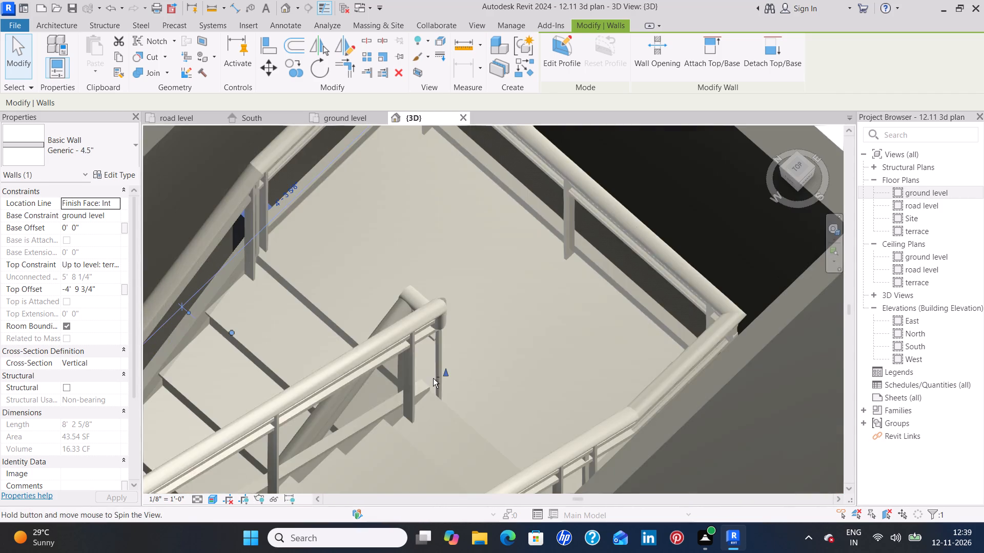
{"action": "middle_click_drag", "start_coordinate": [446, 375], "coordinate": [500, 259], "text": "shift"}
{"action": "middle_click_drag", "start_coordinate": [454, 329], "coordinate": [465, 246], "text": "shift"}
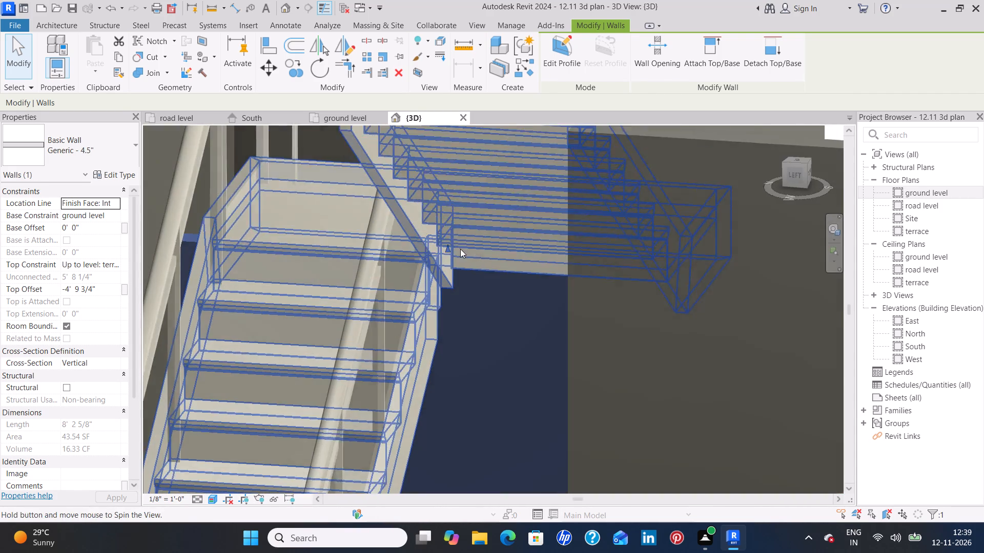
{"action": "middle_click_drag", "start_coordinate": [465, 302], "coordinate": [469, 273], "text": "shift"}
{"action": "left_click", "coordinate": [502, 285]}
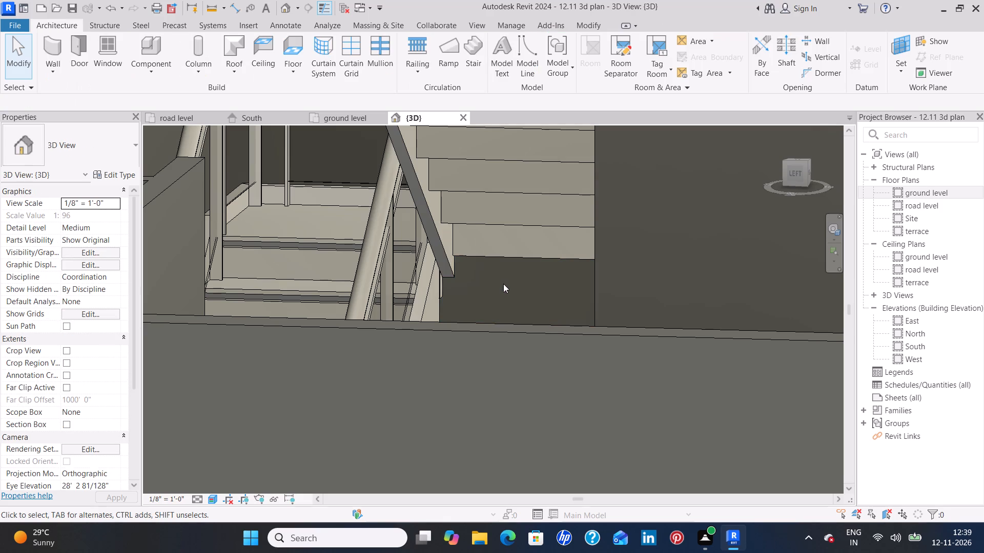
{"action": "middle_click_drag", "start_coordinate": [503, 280], "coordinate": [503, 272], "text": "shift"}
{"action": "middle_click_drag", "start_coordinate": [503, 272], "coordinate": [483, 327], "text": "shift"}
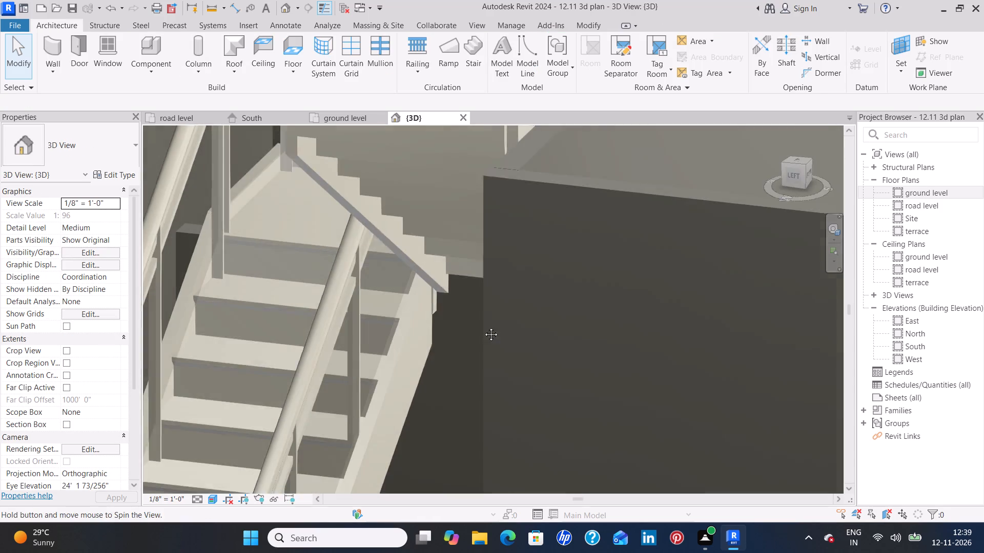
{"action": "middle_click_drag", "start_coordinate": [483, 327], "coordinate": [482, 328], "text": "shift"}
{"action": "middle_click_drag", "start_coordinate": [422, 352], "coordinate": [503, 337], "text": "shift"}
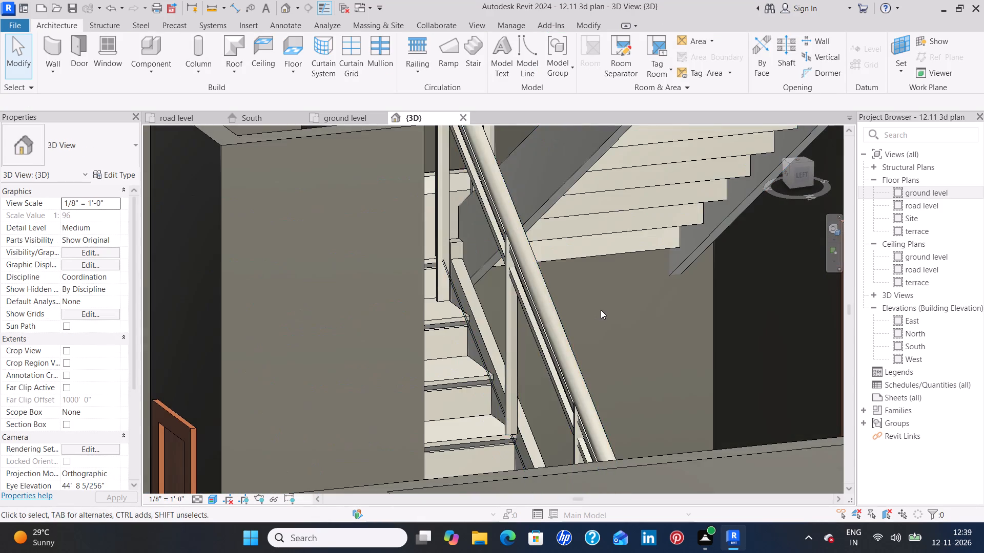
Set both the Right Support and Left Support of the terrace stair's 7" max riser 11" tread type to None.
{"action": "scroll", "coordinate": [600, 309], "scroll_direction": "down", "scroll_amount": 4}
{"action": "middle_click_drag", "start_coordinate": [631, 309], "coordinate": [562, 317]}
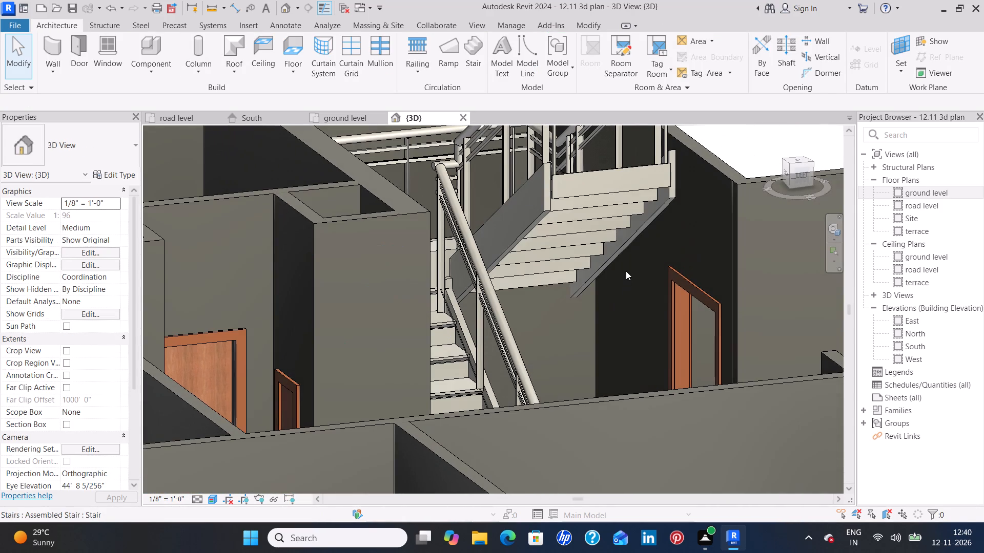
{"action": "left_click", "coordinate": [620, 251]}
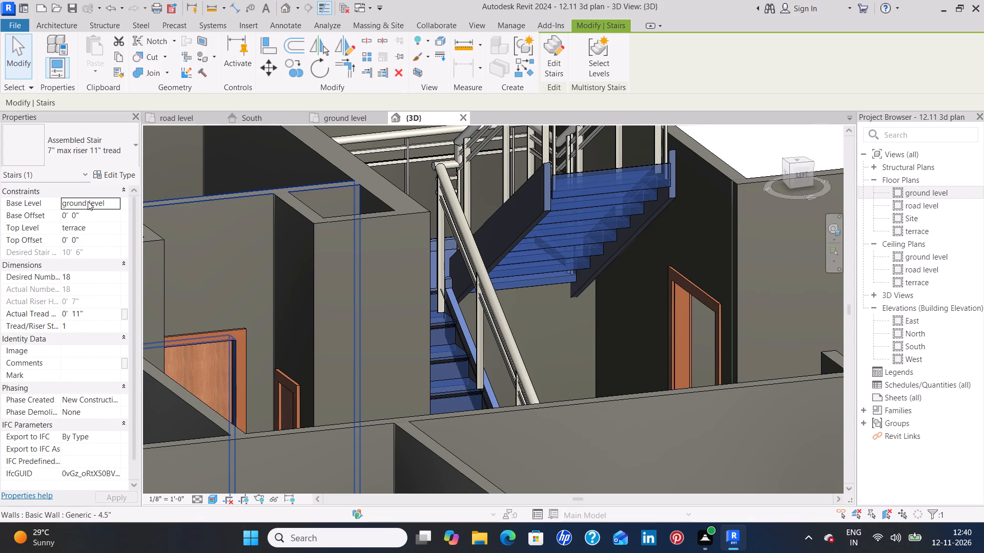
{"action": "left_click", "coordinate": [128, 174]}
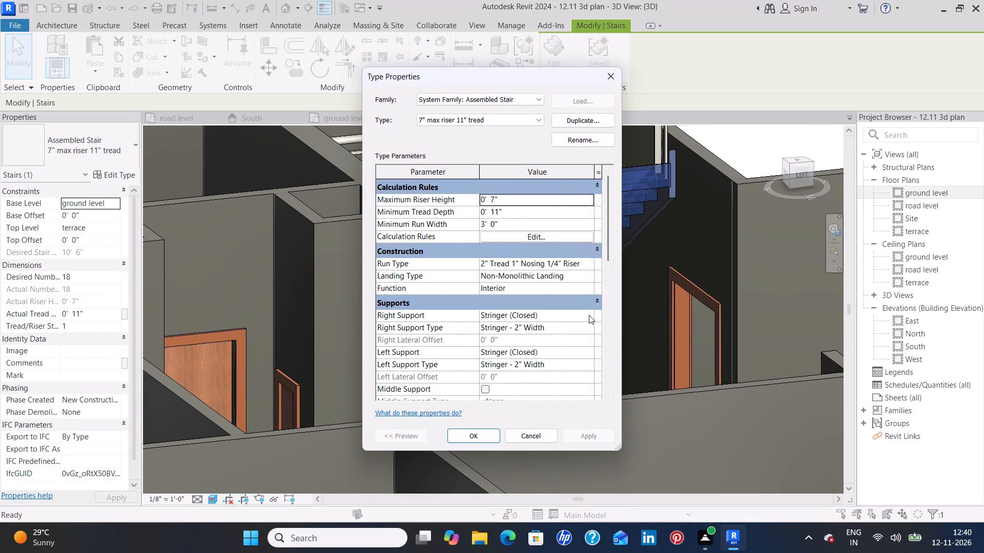
{"action": "left_click", "coordinate": [589, 315]}
{"action": "left_click", "coordinate": [561, 327]}
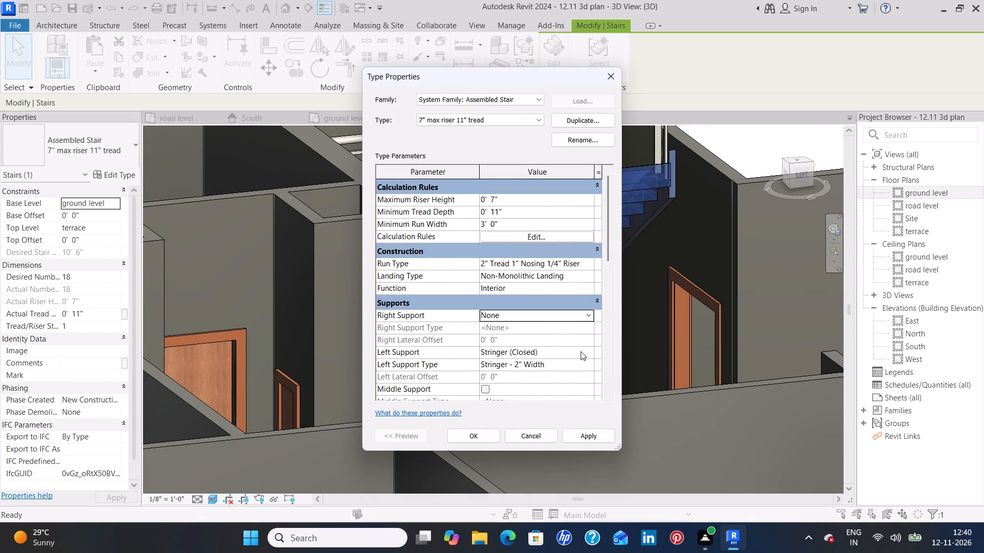
{"action": "left_click", "coordinate": [592, 355]}
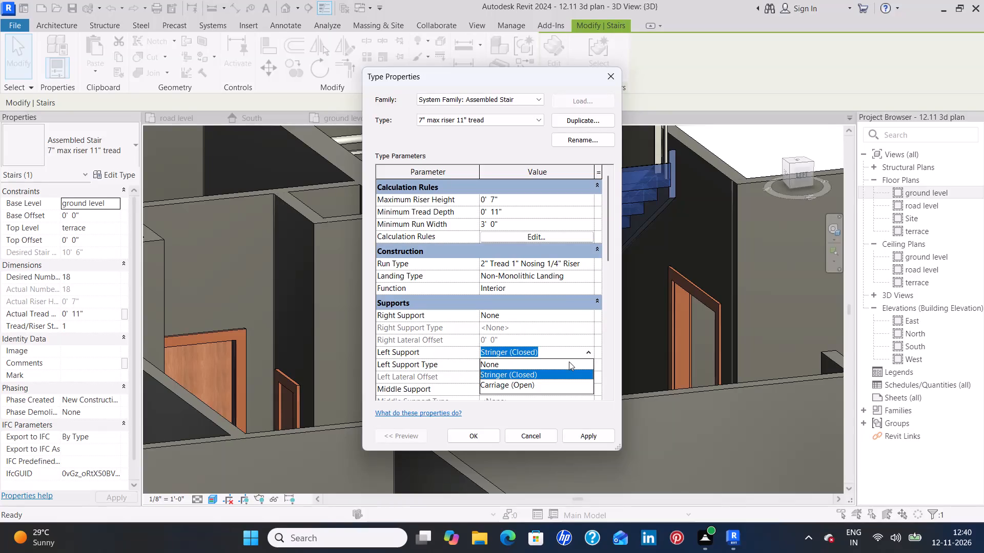
{"action": "left_click", "coordinate": [569, 361]}
{"action": "left_click", "coordinate": [581, 433]}
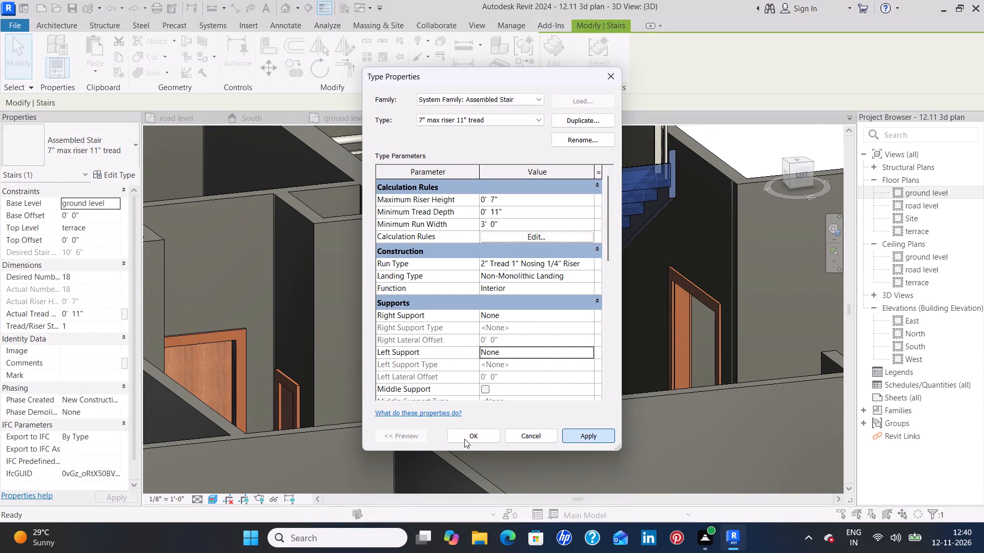
{"action": "left_click", "coordinate": [464, 439]}
{"action": "left_click", "coordinate": [675, 241]}
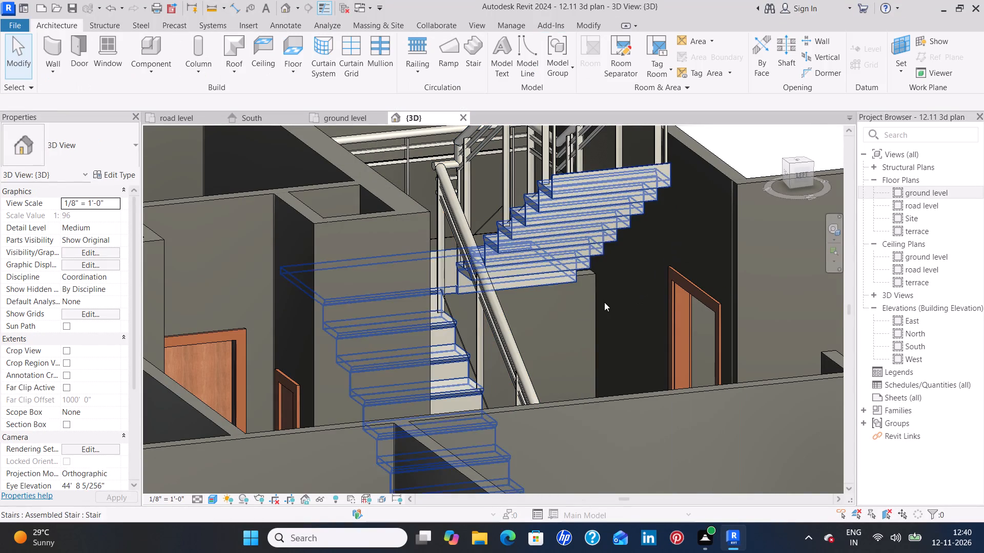
Examine up close how the underside of the terrace stair's upper flight meets the lowered wall beneath it.
{"action": "middle_click_drag", "start_coordinate": [584, 327], "coordinate": [552, 317], "text": "shift"}
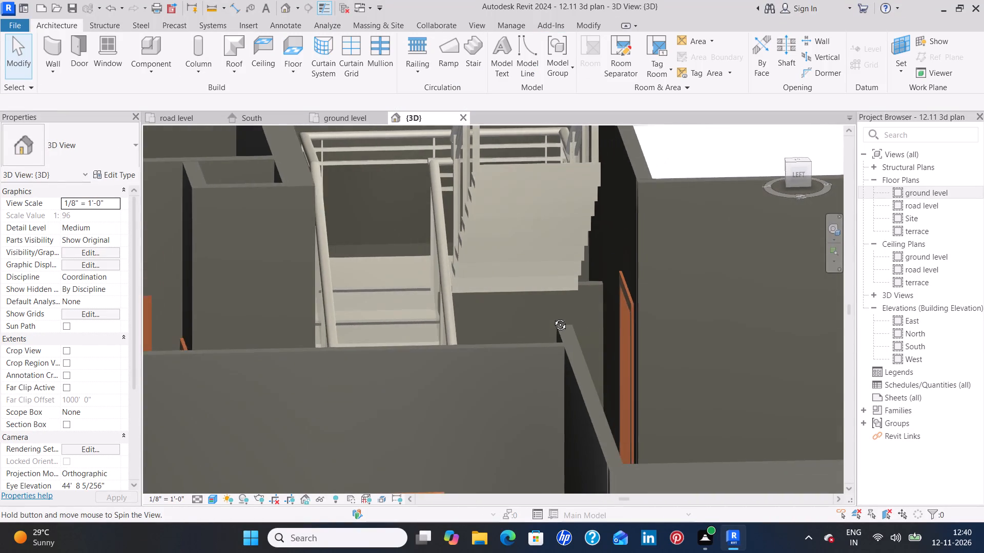
{"action": "middle_click_drag", "start_coordinate": [552, 317], "coordinate": [538, 301], "text": "shift"}
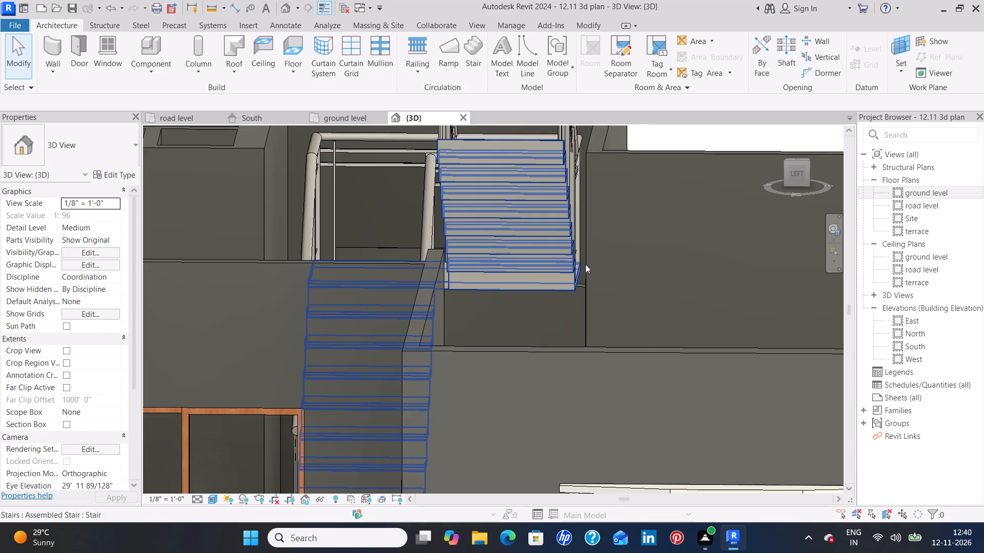
{"action": "scroll", "coordinate": [550, 303], "scroll_direction": "up", "scroll_amount": 4}
{"action": "middle_click_drag", "start_coordinate": [551, 311], "coordinate": [552, 288], "text": "shift"}
{"action": "middle_click_drag", "start_coordinate": [552, 289], "coordinate": [555, 343], "text": "shift"}
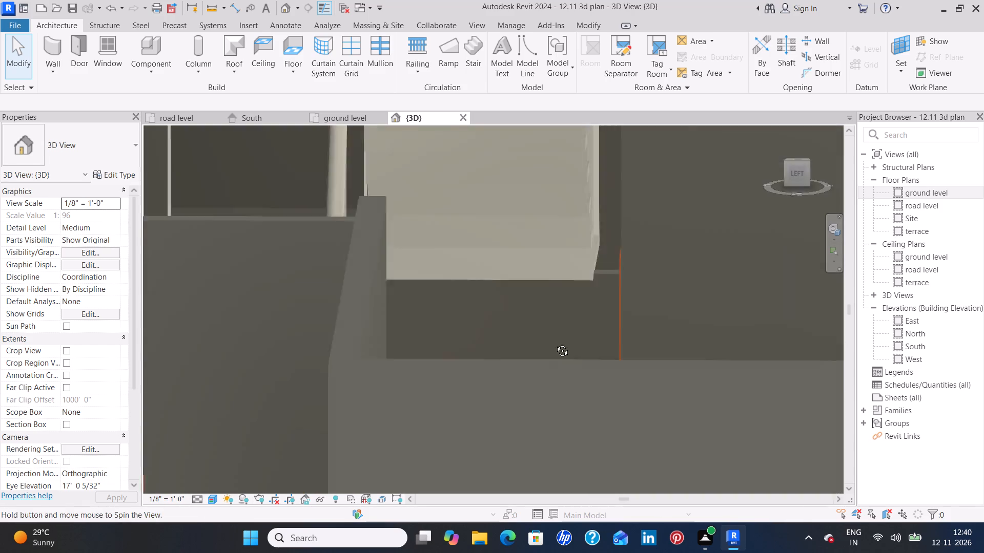
{"action": "middle_click_drag", "start_coordinate": [555, 343], "coordinate": [558, 358], "text": "shift"}
{"action": "scroll", "coordinate": [597, 320], "scroll_direction": "up", "scroll_amount": 2, "text": "shift"}
{"action": "scroll", "coordinate": [590, 326], "scroll_direction": "up", "scroll_amount": 3}
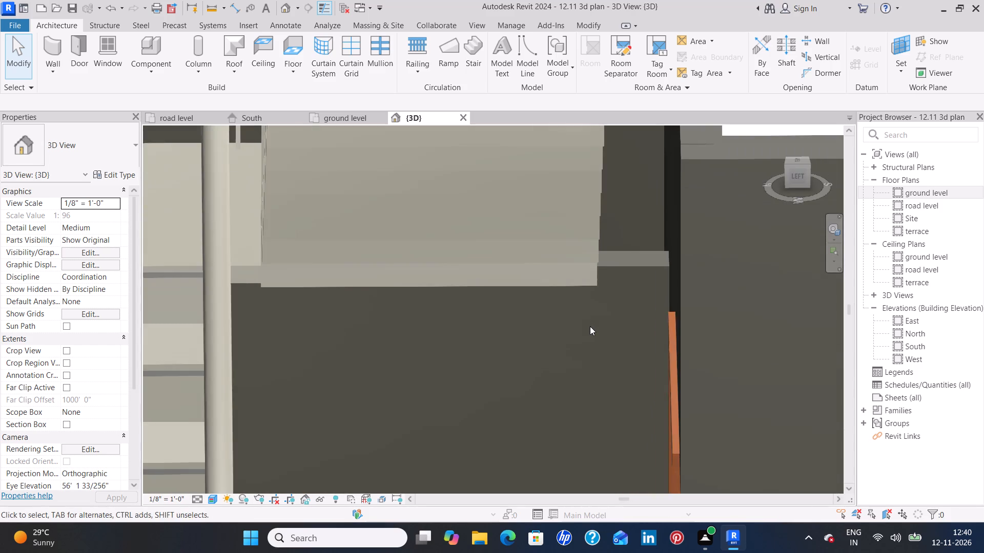
{"action": "scroll", "coordinate": [590, 326], "scroll_direction": "up", "scroll_amount": 3}
{"action": "middle_click_drag", "start_coordinate": [592, 338], "coordinate": [587, 297], "text": "shift"}
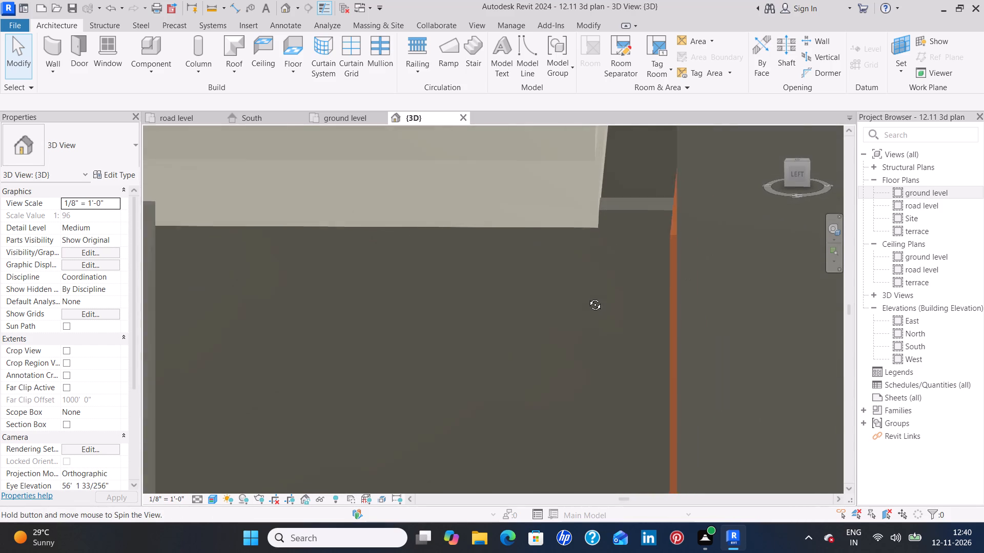
{"action": "middle_click_drag", "start_coordinate": [587, 297], "coordinate": [581, 296], "text": "shift"}
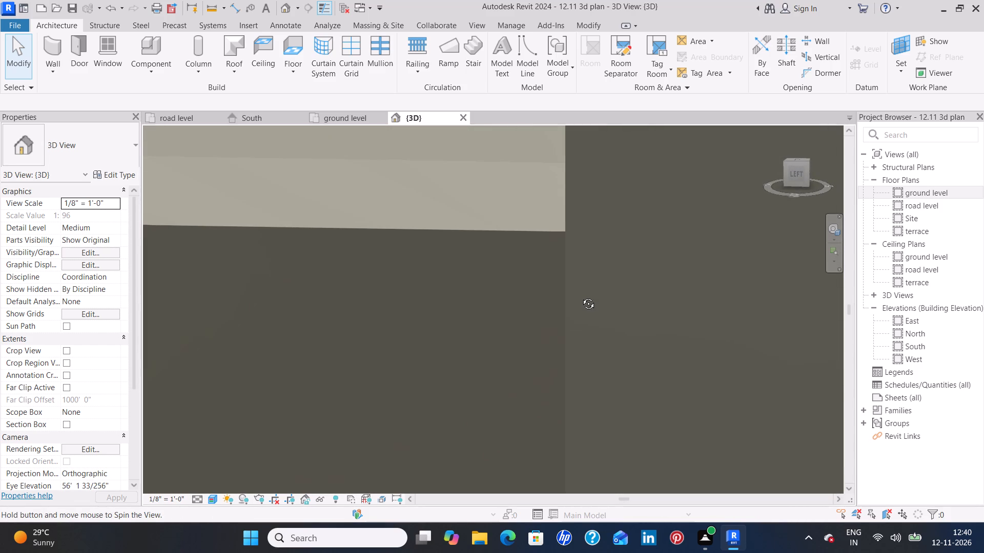
{"action": "middle_click_drag", "start_coordinate": [581, 296], "coordinate": [587, 294], "text": "shift"}
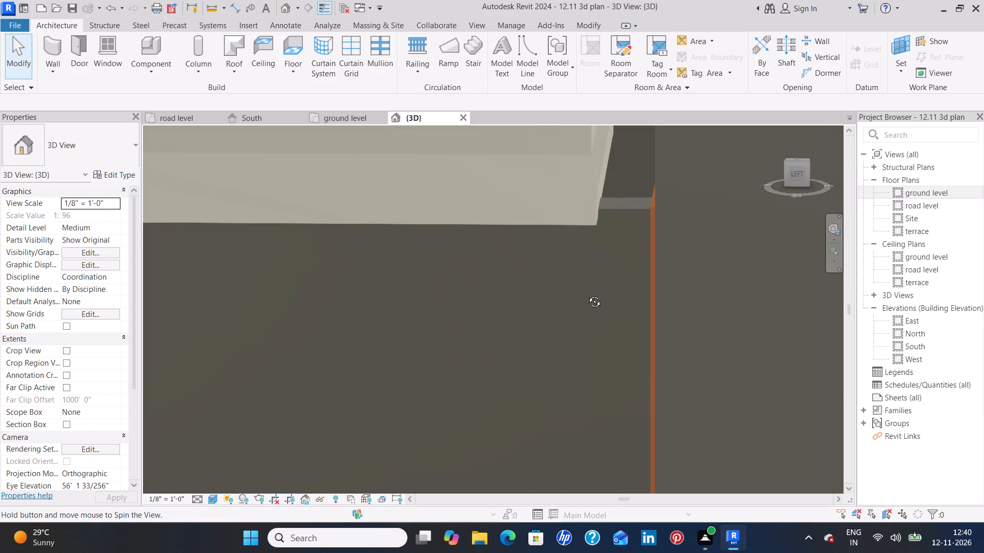
{"action": "middle_click_drag", "start_coordinate": [587, 294], "coordinate": [584, 288], "text": "shift"}
{"action": "scroll", "coordinate": [602, 246], "scroll_direction": "up", "scroll_amount": 4}
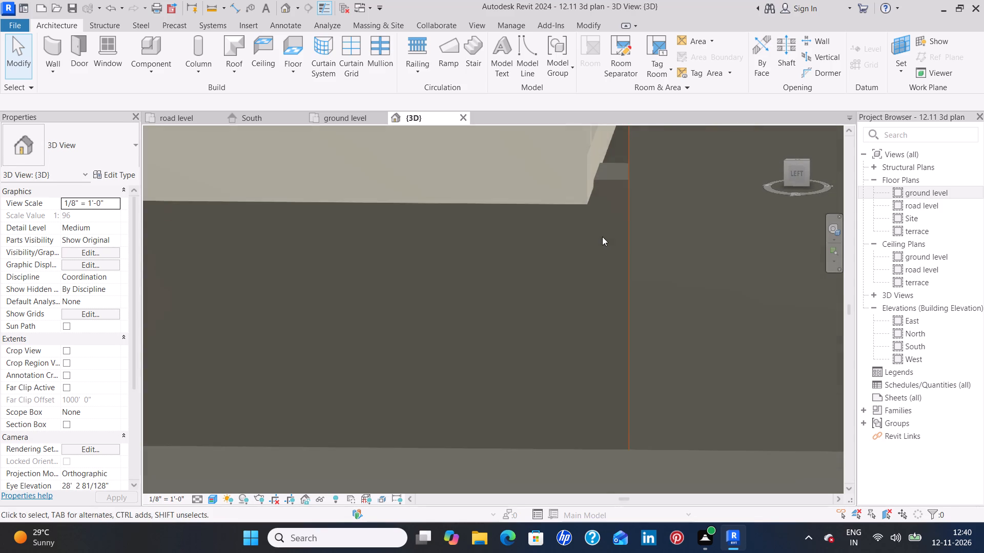
{"action": "scroll", "coordinate": [602, 237], "scroll_direction": "up", "scroll_amount": 4}
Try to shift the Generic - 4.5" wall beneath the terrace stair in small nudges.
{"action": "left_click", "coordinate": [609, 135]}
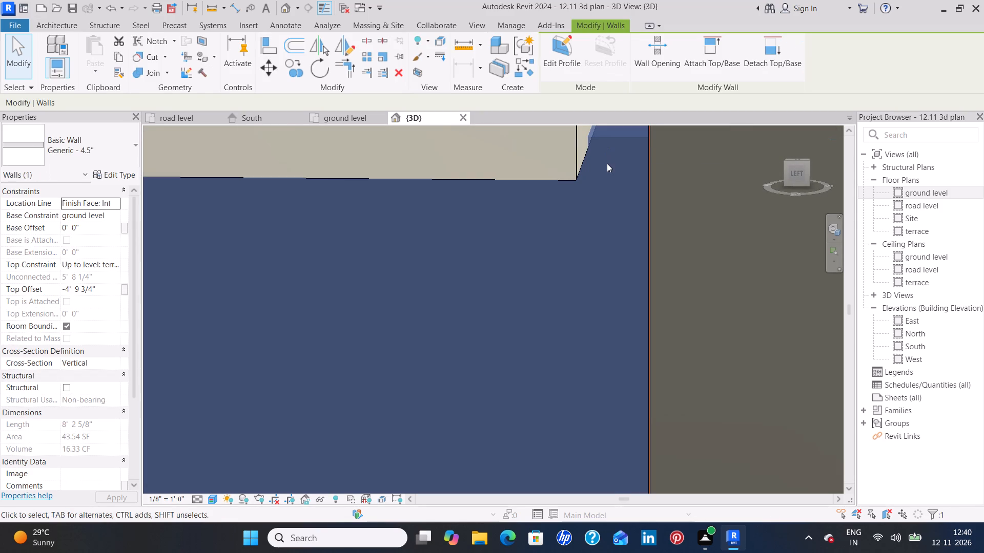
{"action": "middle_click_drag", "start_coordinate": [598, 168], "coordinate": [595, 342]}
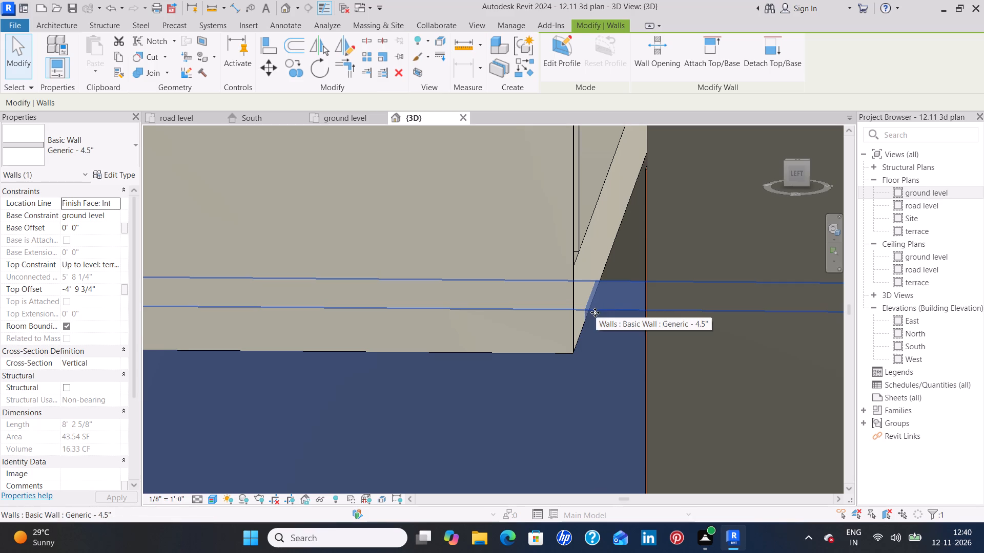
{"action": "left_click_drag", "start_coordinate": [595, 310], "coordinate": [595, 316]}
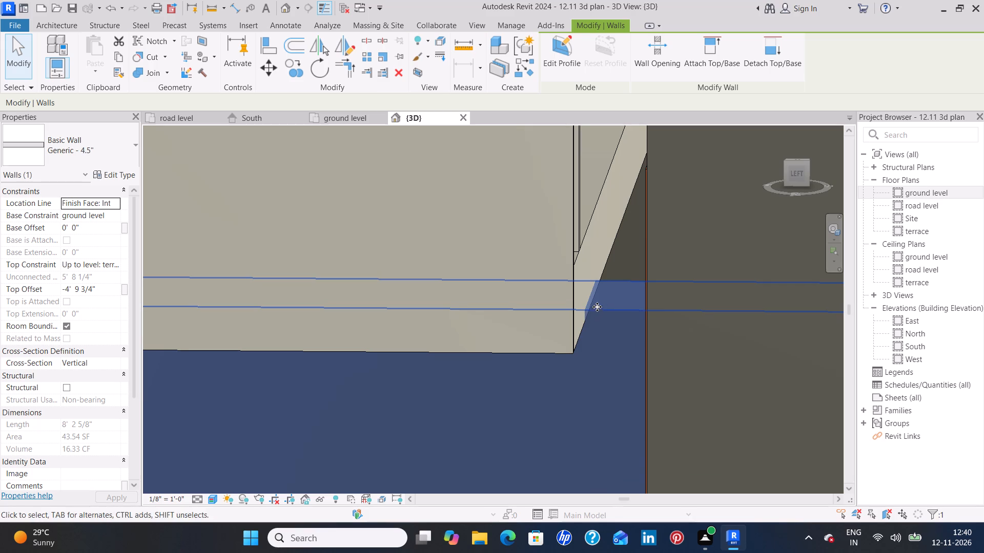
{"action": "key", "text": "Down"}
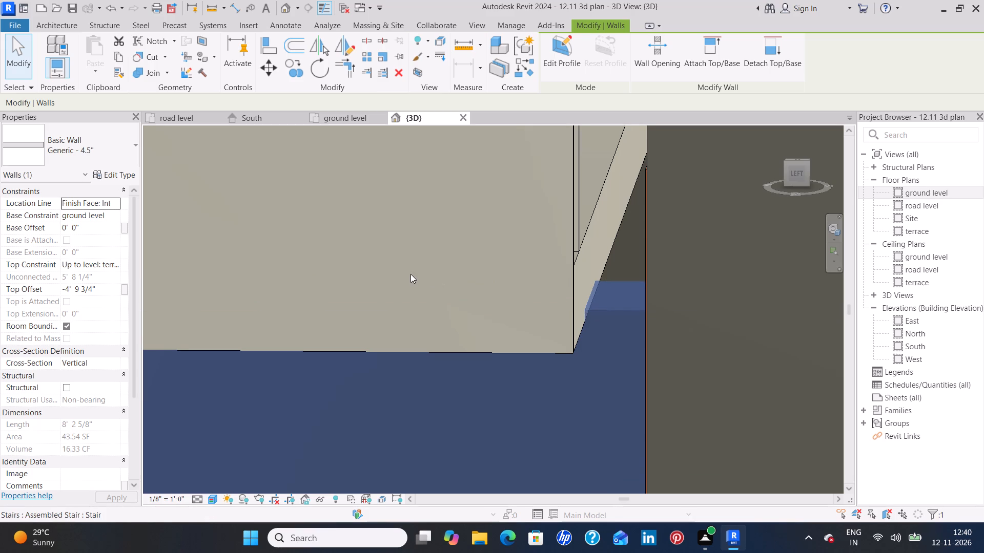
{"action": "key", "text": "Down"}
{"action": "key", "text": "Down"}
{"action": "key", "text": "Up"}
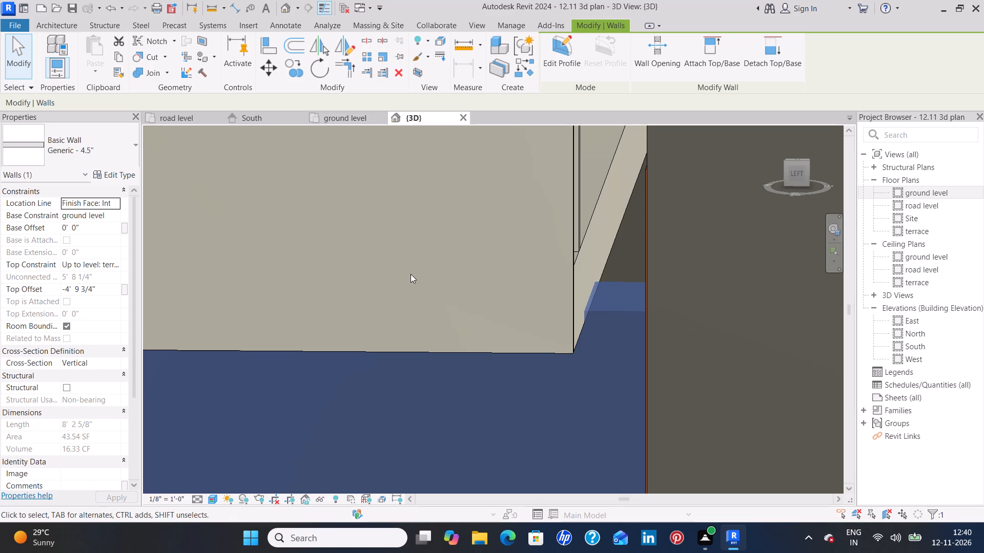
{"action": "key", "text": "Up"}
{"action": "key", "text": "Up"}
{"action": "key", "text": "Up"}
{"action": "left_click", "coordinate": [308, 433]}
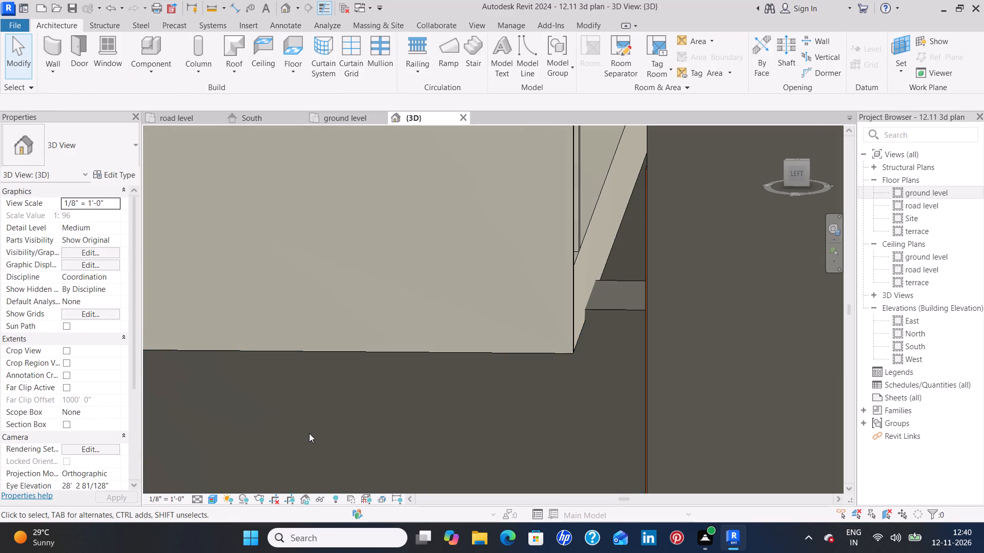
Examine from several angles how the stringerless flights and landing of the terrace stair meet the wall beneath and the railings.
{"action": "middle_click_drag", "start_coordinate": [338, 427], "coordinate": [313, 419], "text": "shift"}
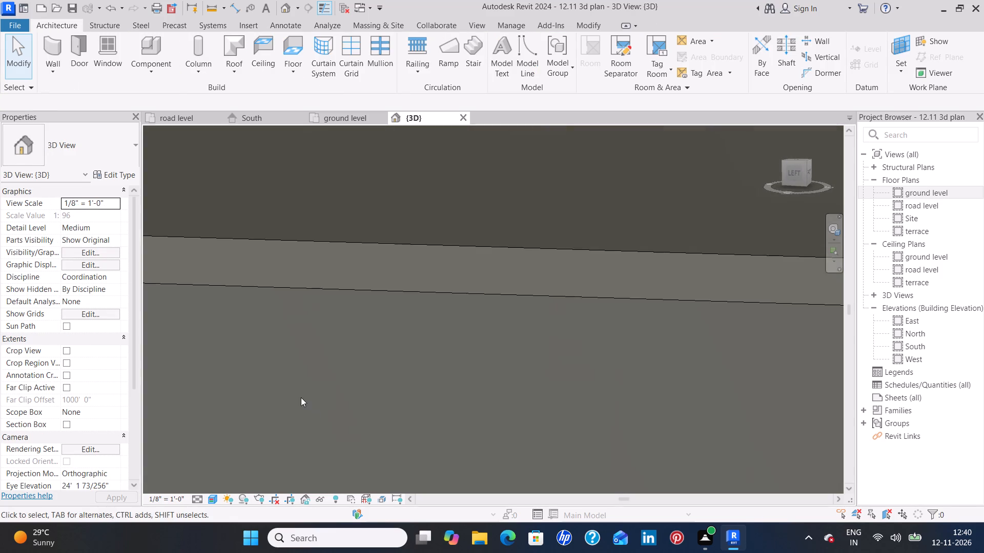
{"action": "scroll", "coordinate": [301, 397], "scroll_direction": "down", "scroll_amount": 11}
{"action": "scroll", "coordinate": [266, 361], "scroll_direction": "down", "scroll_amount": 5}
{"action": "middle_click_drag", "start_coordinate": [249, 330], "coordinate": [262, 327]}
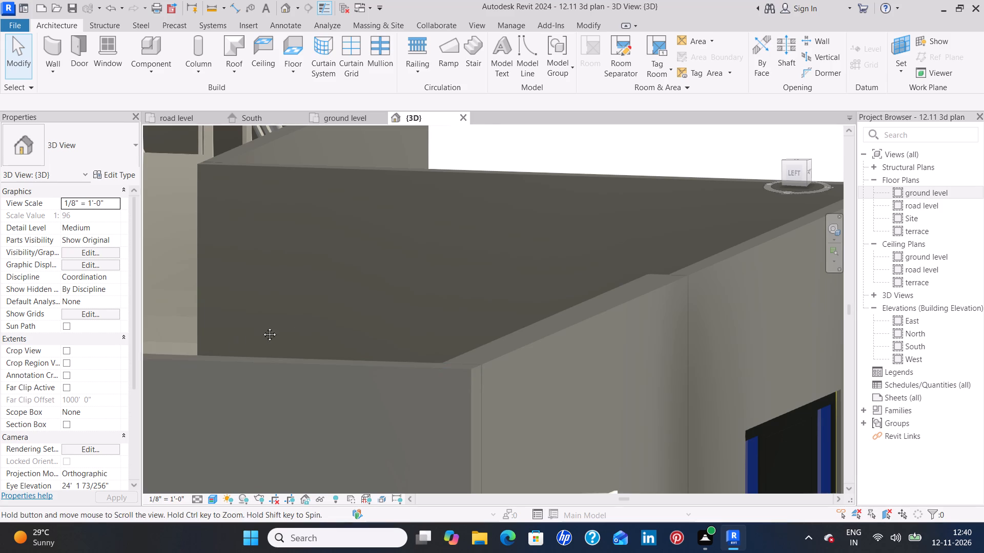
{"action": "middle_click_drag", "start_coordinate": [262, 327], "coordinate": [512, 353]}
{"action": "scroll", "coordinate": [405, 336], "scroll_direction": "down", "scroll_amount": 3}
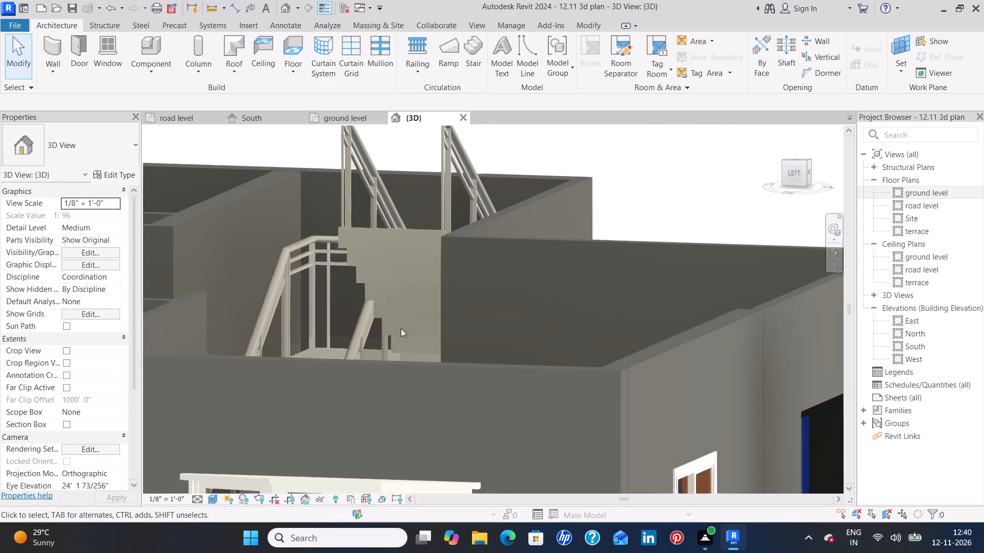
{"action": "middle_click_drag", "start_coordinate": [424, 327], "coordinate": [423, 375], "text": "shift"}
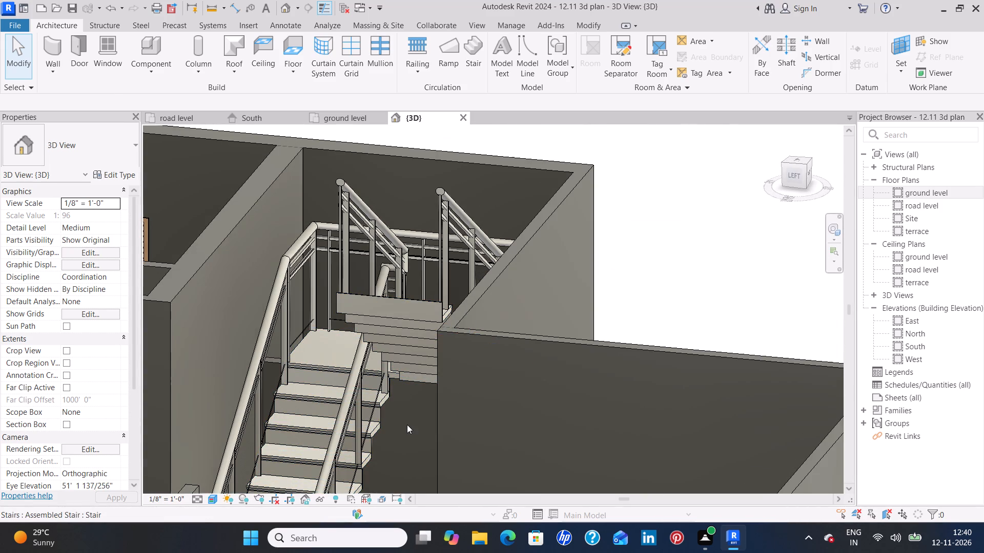
{"action": "middle_click_drag", "start_coordinate": [402, 423], "coordinate": [384, 416], "text": "shift"}
{"action": "scroll", "coordinate": [402, 423], "scroll_direction": "up", "scroll_amount": 1, "text": "shift"}
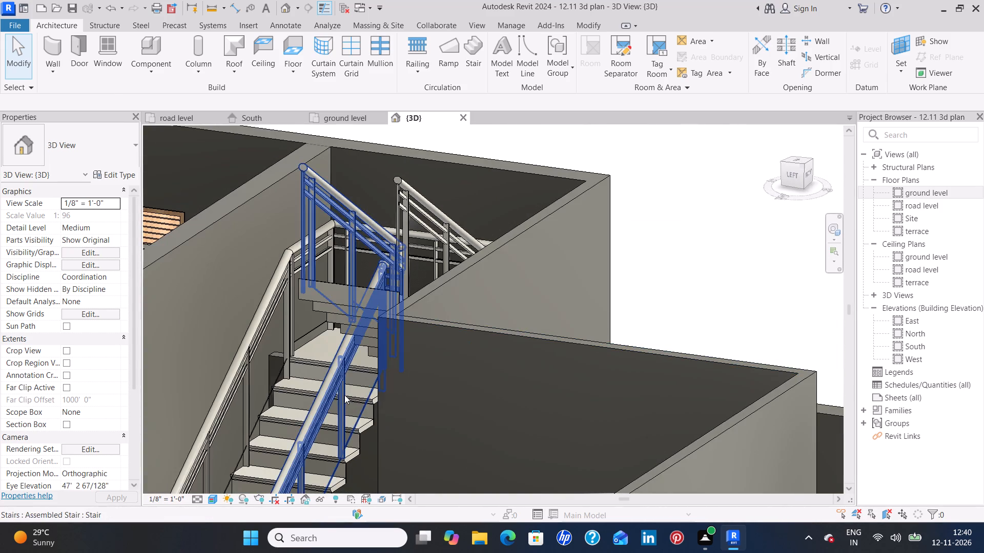
{"action": "middle_click_drag", "start_coordinate": [346, 388], "coordinate": [367, 359]}
{"action": "scroll", "coordinate": [387, 357], "scroll_direction": "up", "scroll_amount": 14}
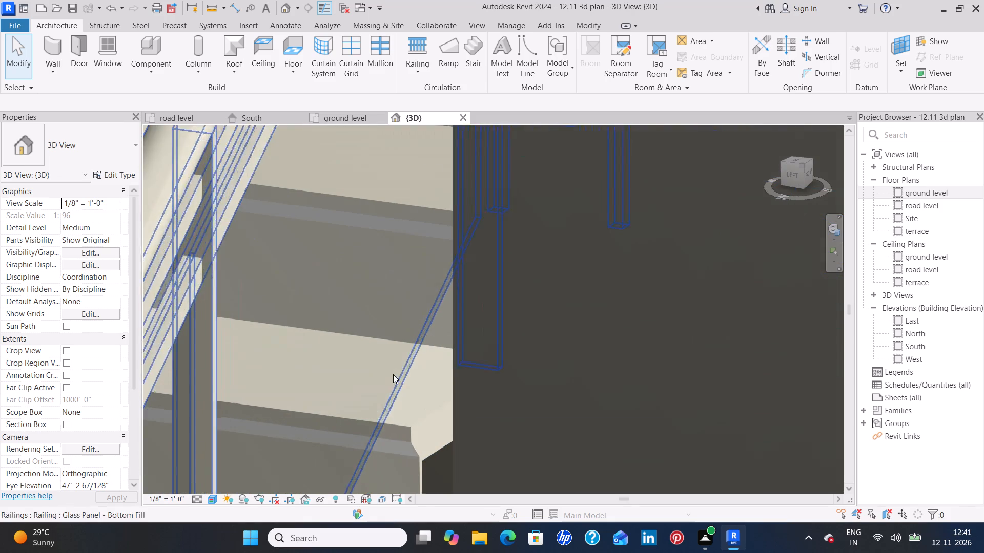
{"action": "middle_click_drag", "start_coordinate": [517, 366], "coordinate": [523, 366], "text": "shift"}
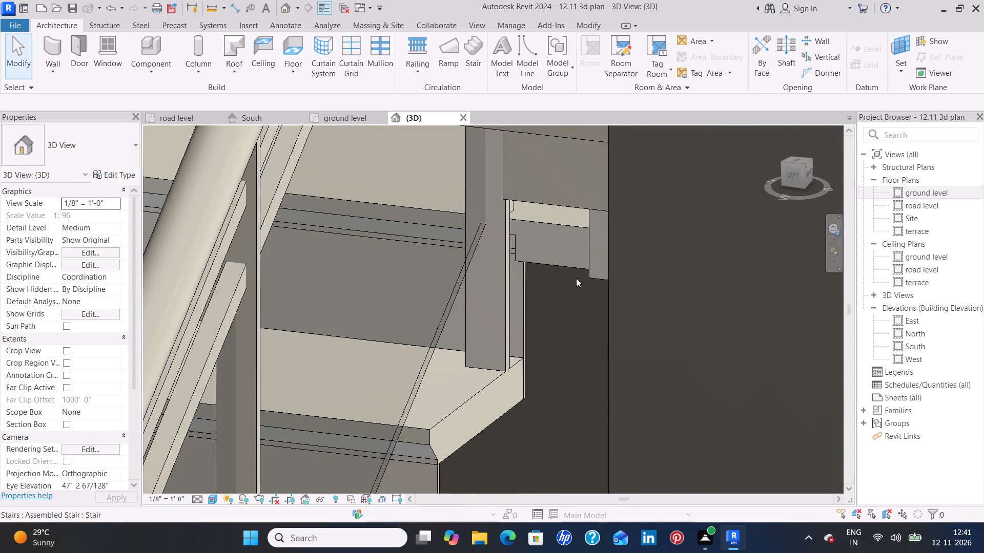
{"action": "left_click", "coordinate": [522, 318]}
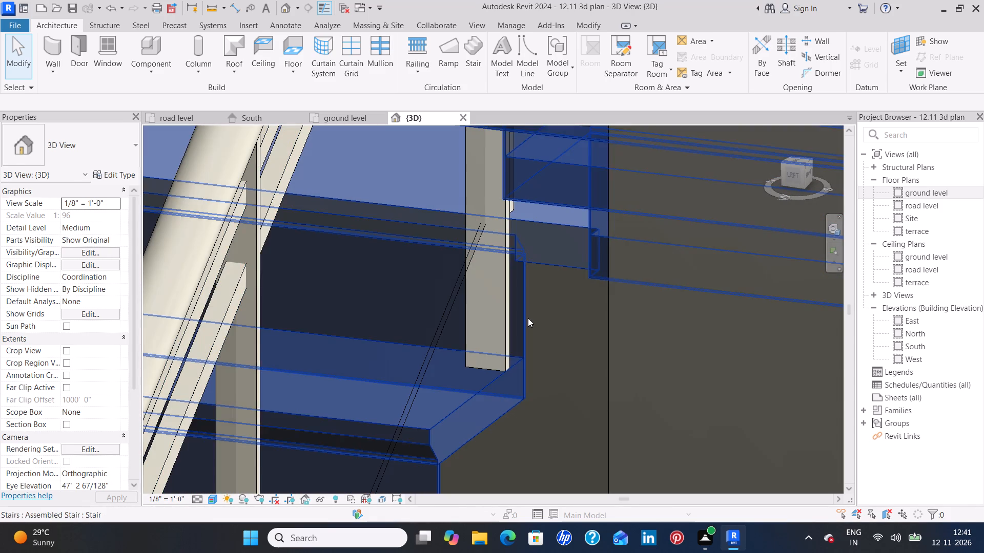
{"action": "scroll", "coordinate": [558, 311], "scroll_direction": "up", "scroll_amount": 3}
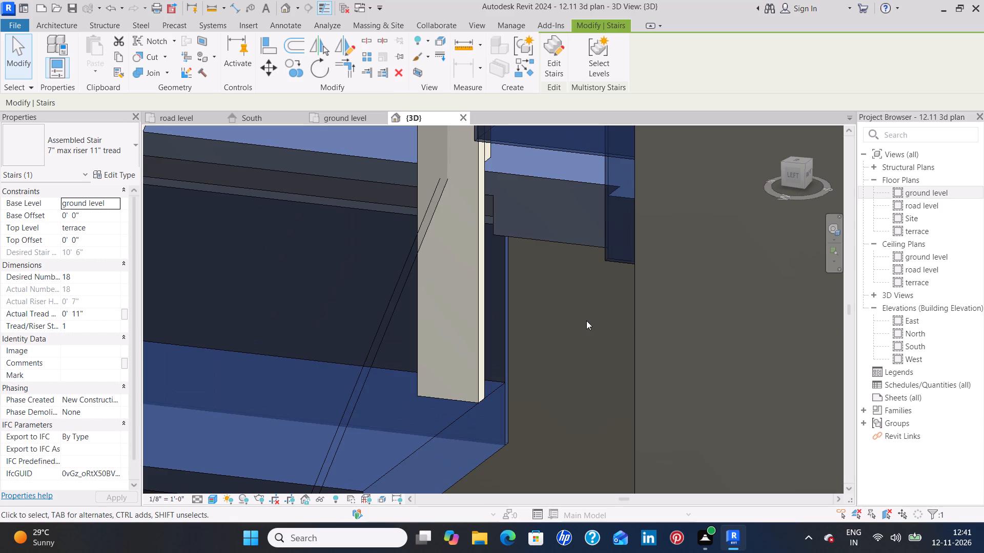
{"action": "scroll", "coordinate": [586, 321], "scroll_direction": "up", "scroll_amount": 2}
{"action": "scroll", "coordinate": [586, 321], "scroll_direction": "down", "scroll_amount": 3}
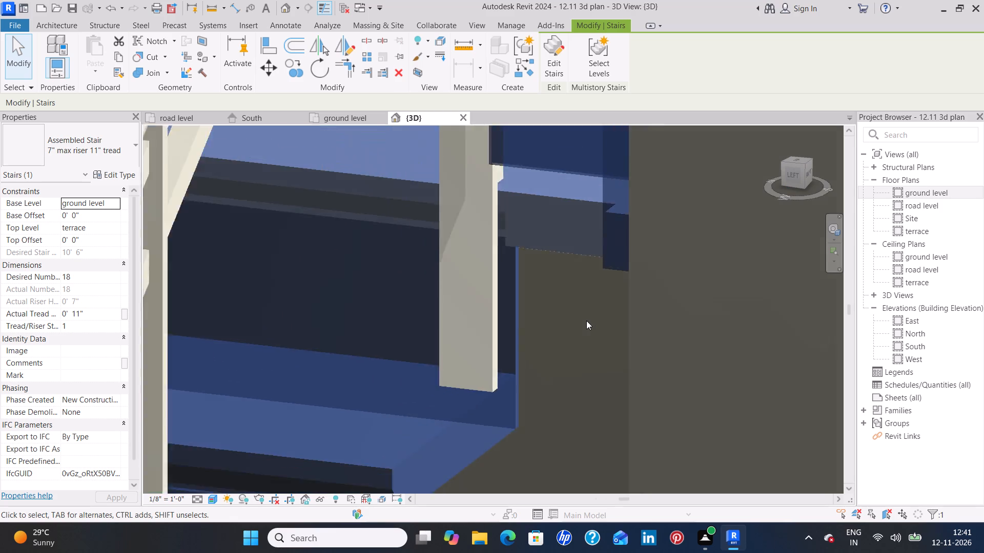
{"action": "scroll", "coordinate": [586, 321], "scroll_direction": "down", "scroll_amount": 9}
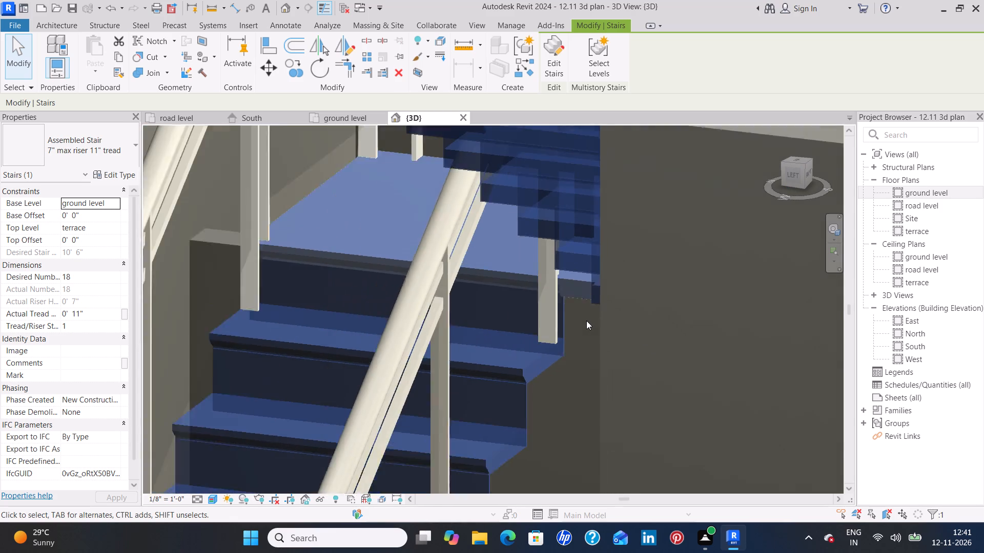
{"action": "scroll", "coordinate": [586, 321], "scroll_direction": "down", "scroll_amount": 1}
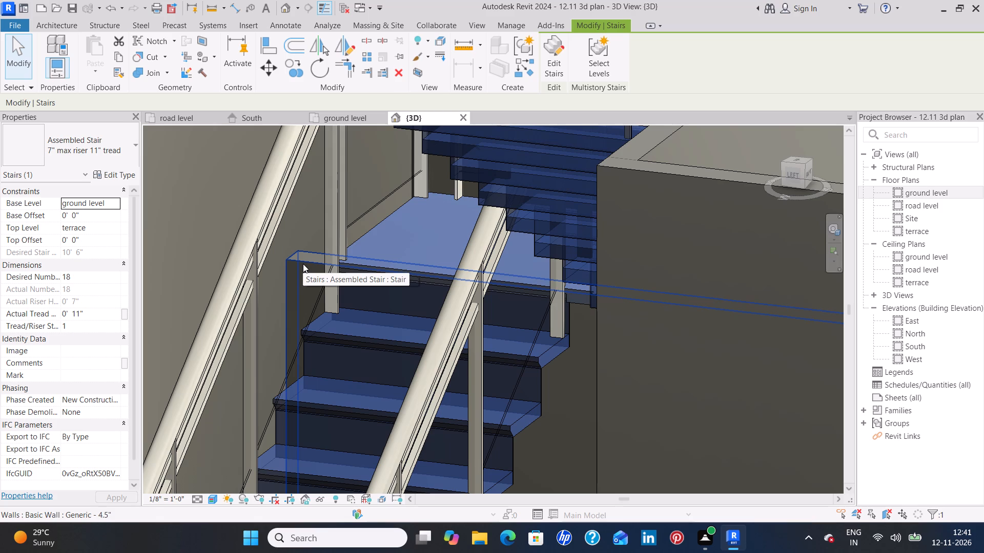
Examine up close where the Generic - 4.5" wall beneath the terrace stair meets the flights and landing.
{"action": "left_click", "coordinate": [303, 264]}
{"action": "scroll", "coordinate": [600, 319], "scroll_direction": "up", "scroll_amount": 6}
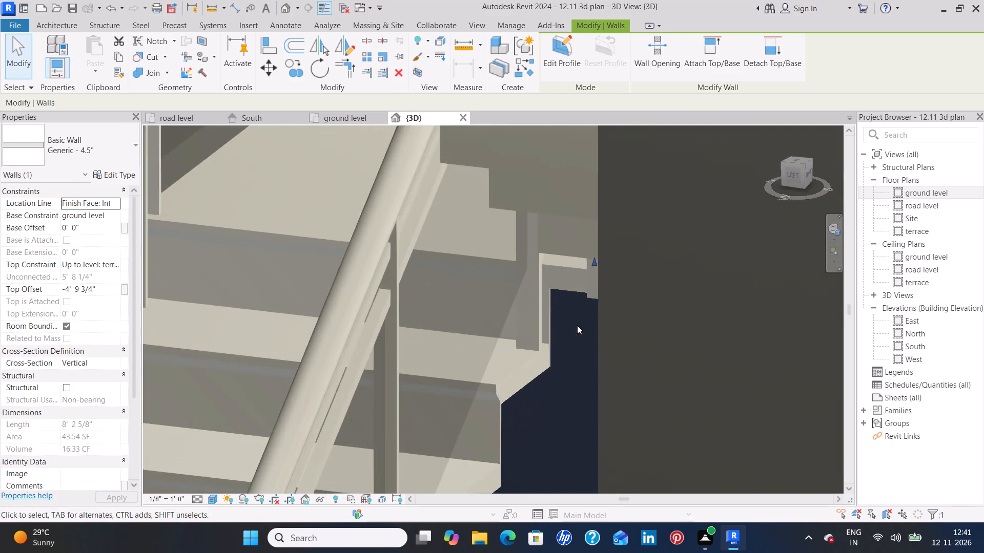
{"action": "scroll", "coordinate": [577, 325], "scroll_direction": "up", "scroll_amount": 6}
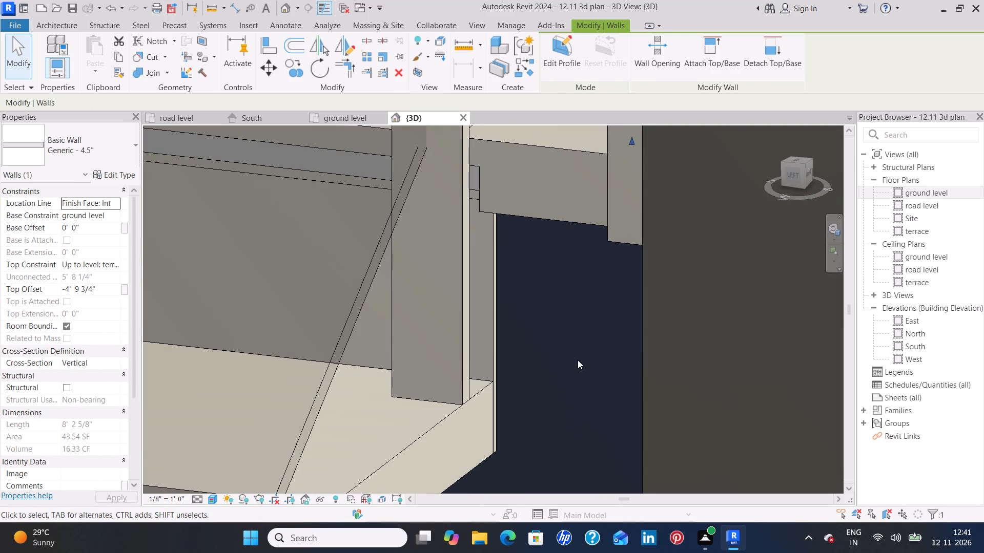
{"action": "middle_click_drag", "start_coordinate": [577, 361], "coordinate": [601, 360], "text": "shift"}
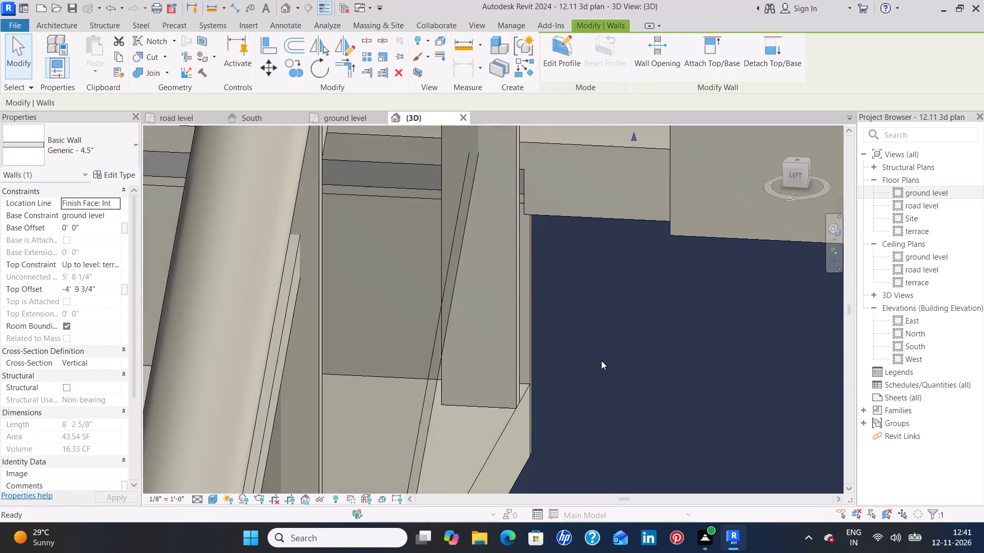
{"action": "scroll", "coordinate": [601, 360], "scroll_direction": "down", "scroll_amount": 18}
{"action": "scroll", "coordinate": [601, 360], "scroll_direction": "down", "scroll_amount": 5}
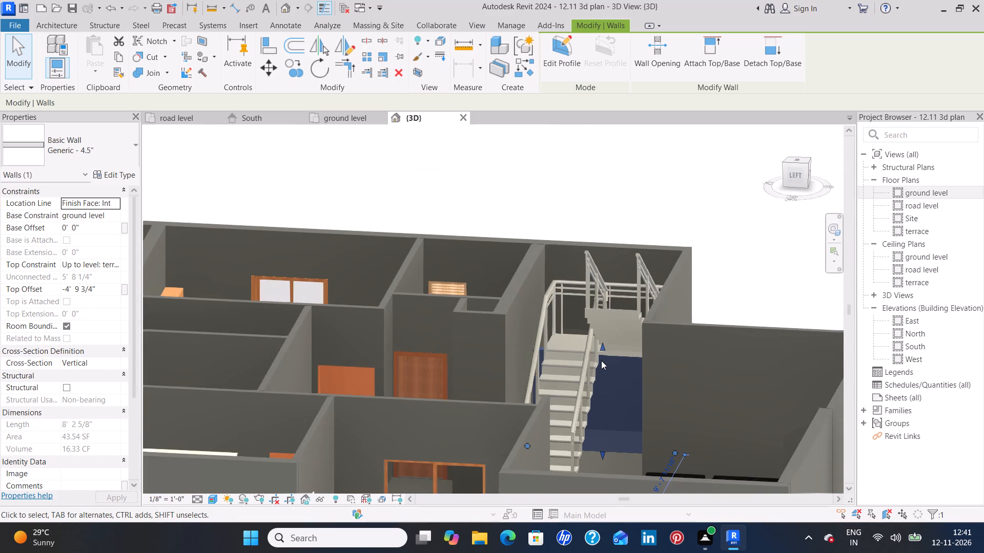
{"action": "key", "text": "Escape"}
{"action": "key", "text": "Escape"}
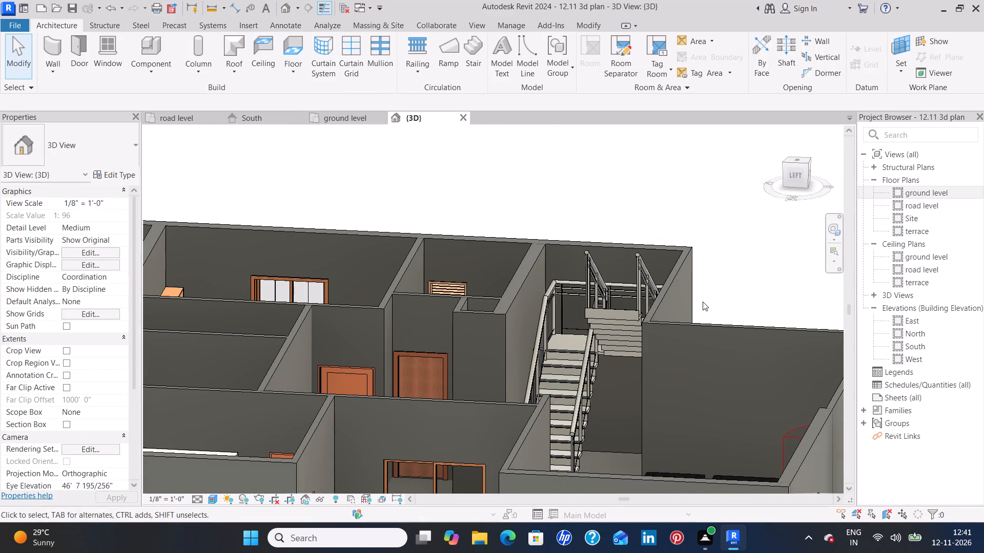
Turn on the section box for the 3D view of the whole house.
{"action": "scroll", "coordinate": [703, 302], "scroll_direction": "down", "scroll_amount": 3}
{"action": "middle_click_drag", "start_coordinate": [707, 300], "coordinate": [720, 294]}
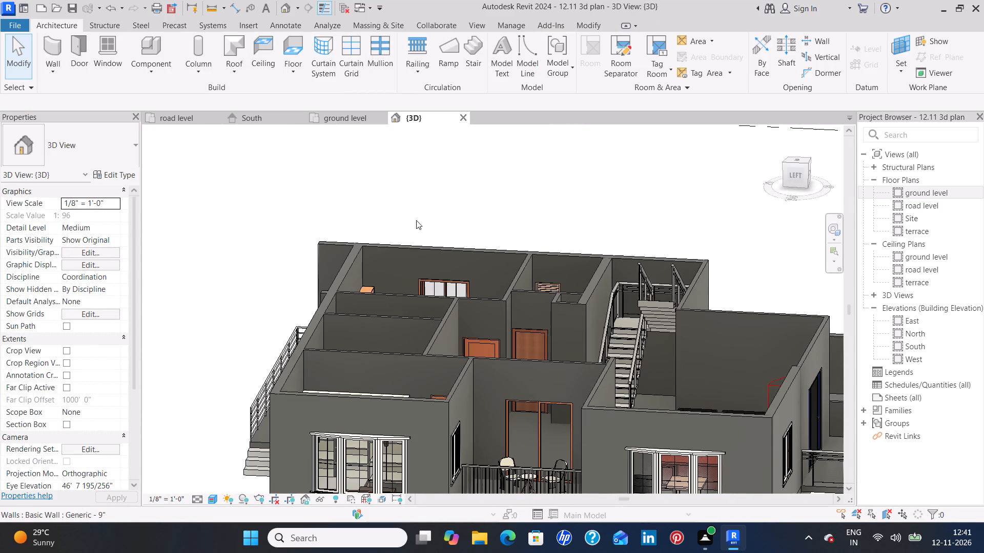
{"action": "scroll", "coordinate": [586, 247], "scroll_direction": "down", "scroll_amount": 5}
{"action": "middle_click_drag", "start_coordinate": [691, 253], "coordinate": [676, 256]}
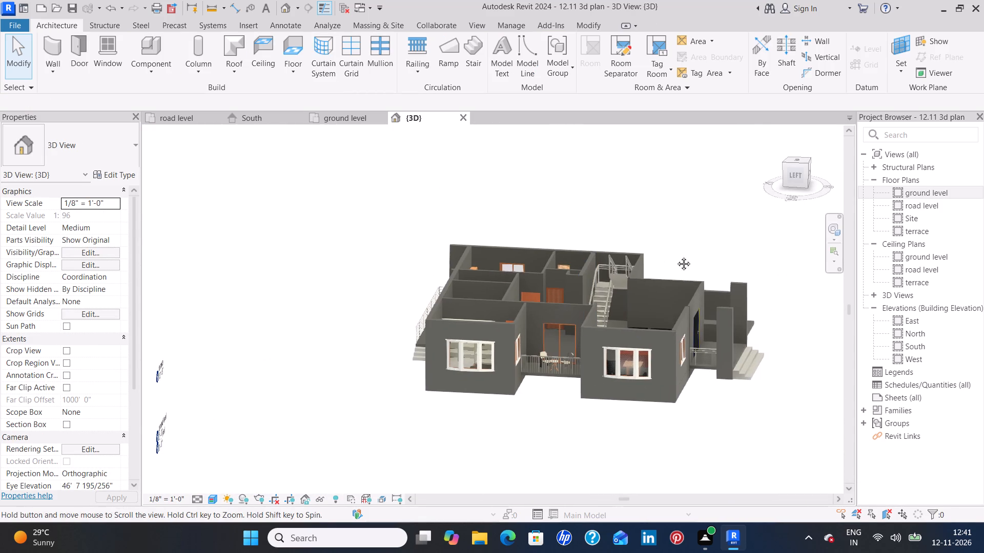
{"action": "middle_click_drag", "start_coordinate": [676, 256], "coordinate": [655, 262]}
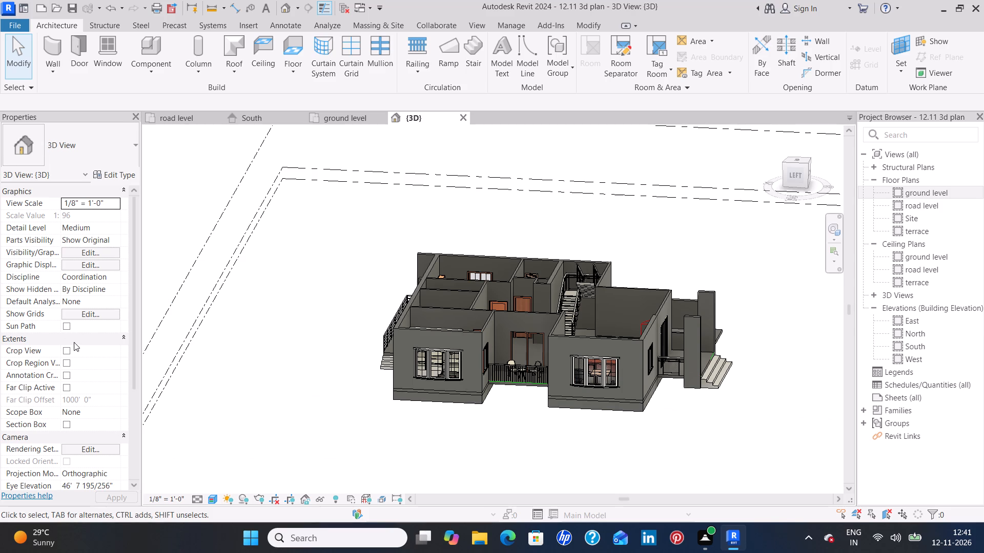
{"action": "left_click", "coordinate": [68, 423]}
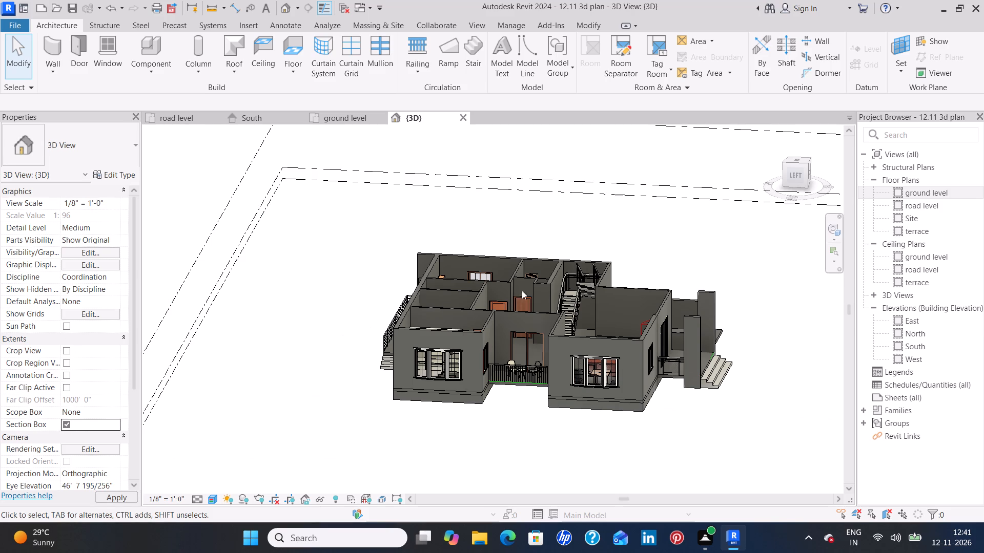
Pull the front face of the section box inward so it cuts the house open through the terrace stairwell.
{"action": "scroll", "coordinate": [622, 256], "scroll_direction": "down", "scroll_amount": 5}
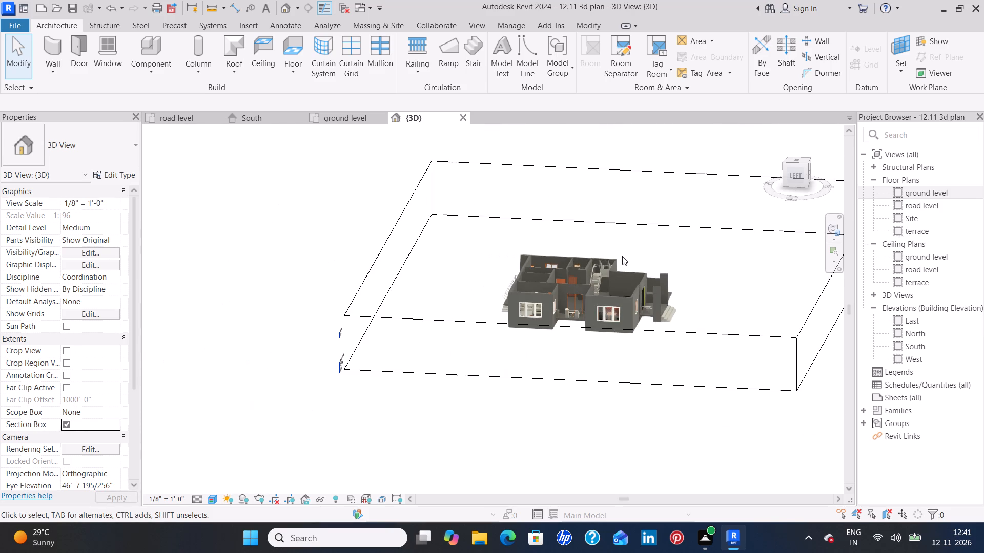
{"action": "left_click", "coordinate": [795, 322]}
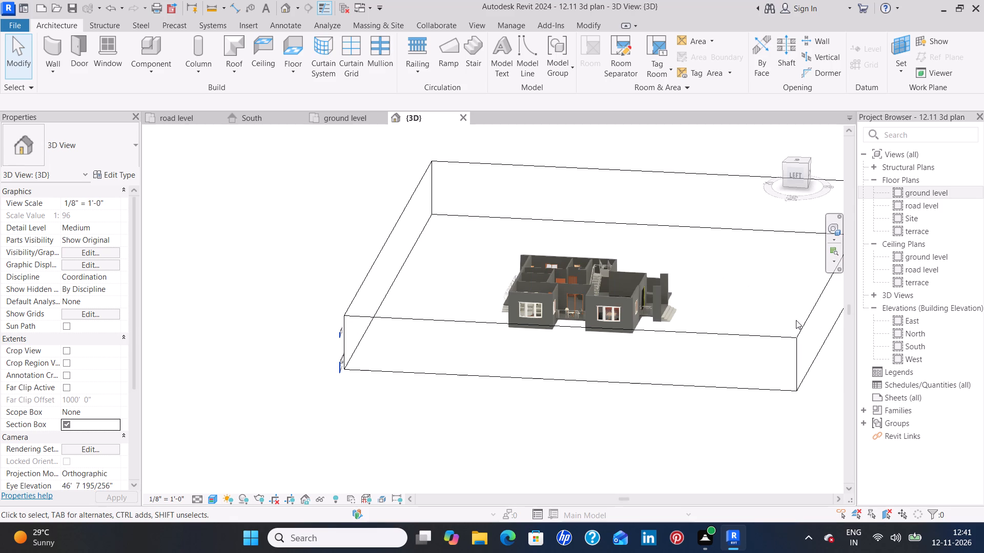
{"action": "left_click", "coordinate": [749, 335]}
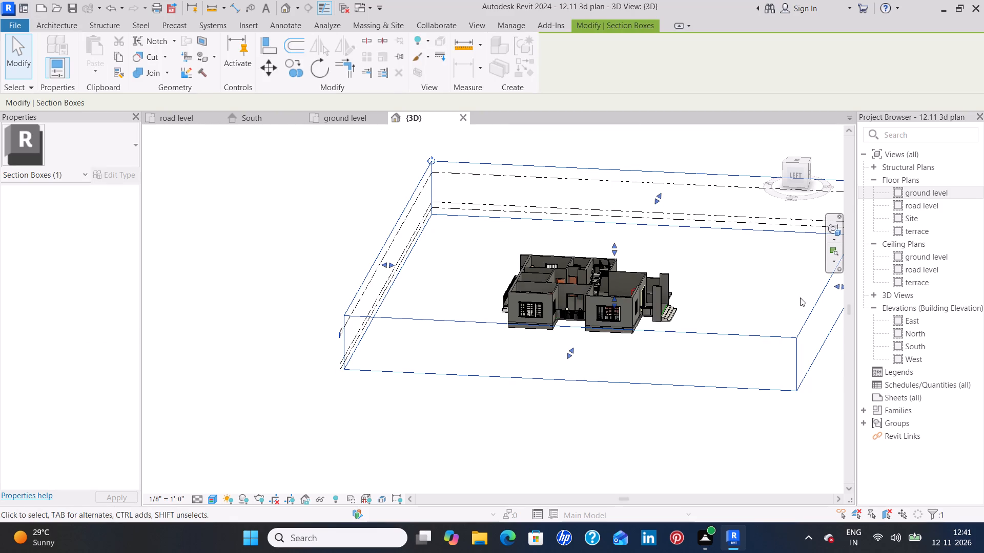
{"action": "left_click_drag", "start_coordinate": [835, 287], "coordinate": [620, 259]}
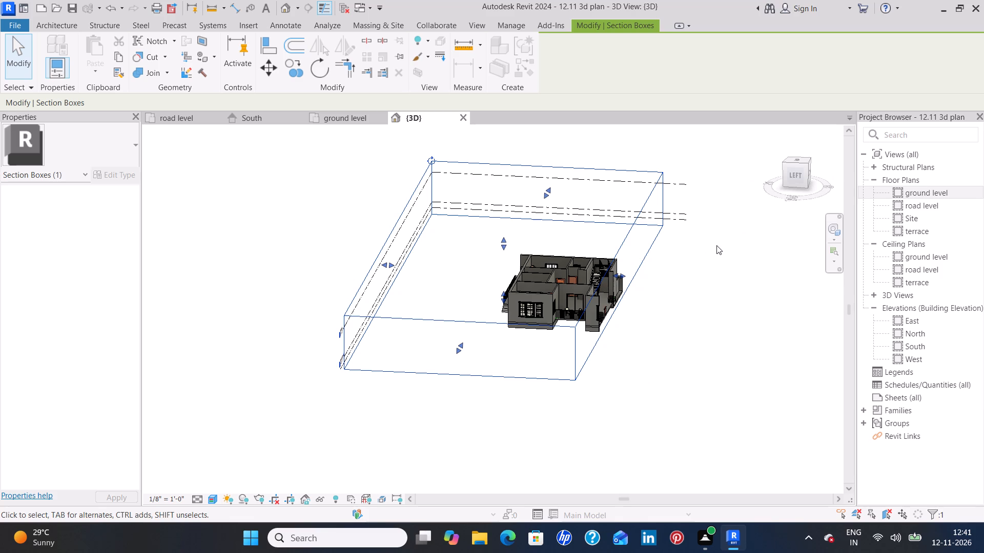
{"action": "left_click", "coordinate": [793, 173]}
{"action": "scroll", "coordinate": [594, 335], "scroll_direction": "up", "scroll_amount": 1}
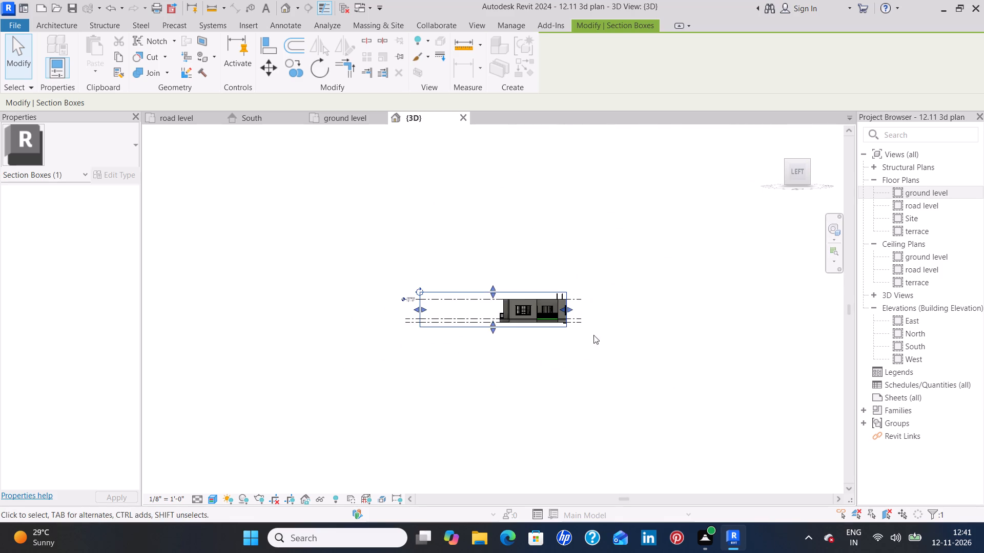
{"action": "scroll", "coordinate": [593, 335], "scroll_direction": "up", "scroll_amount": 2}
{"action": "scroll", "coordinate": [539, 321], "scroll_direction": "up", "scroll_amount": 8}
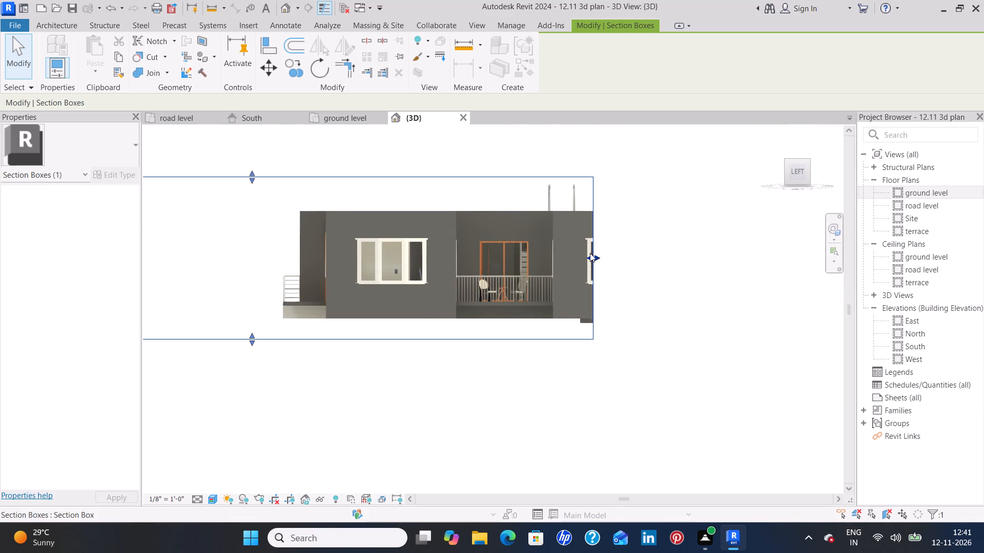
{"action": "left_click_drag", "start_coordinate": [589, 255], "coordinate": [581, 258]}
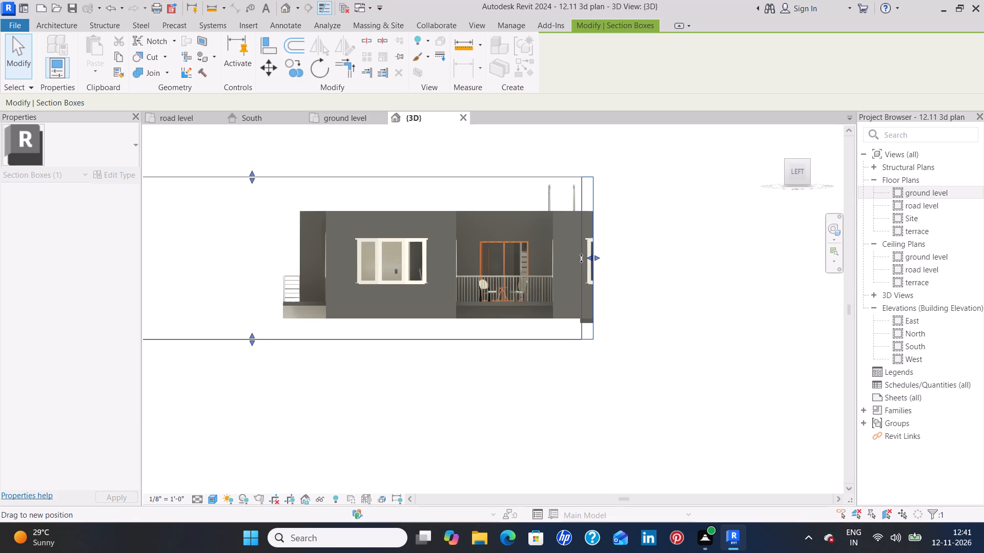
{"action": "left_click_drag", "start_coordinate": [581, 258], "coordinate": [579, 258]}
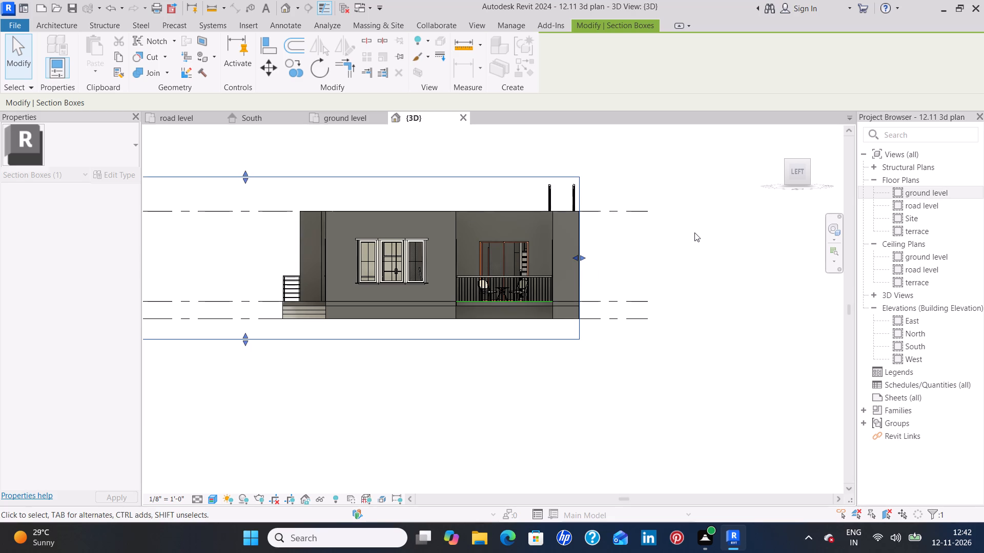
Examine in the cut-open model how the under-stair wall stands beneath the terrace stair's landing.
{"action": "middle_click_drag", "start_coordinate": [692, 243], "coordinate": [633, 271]}
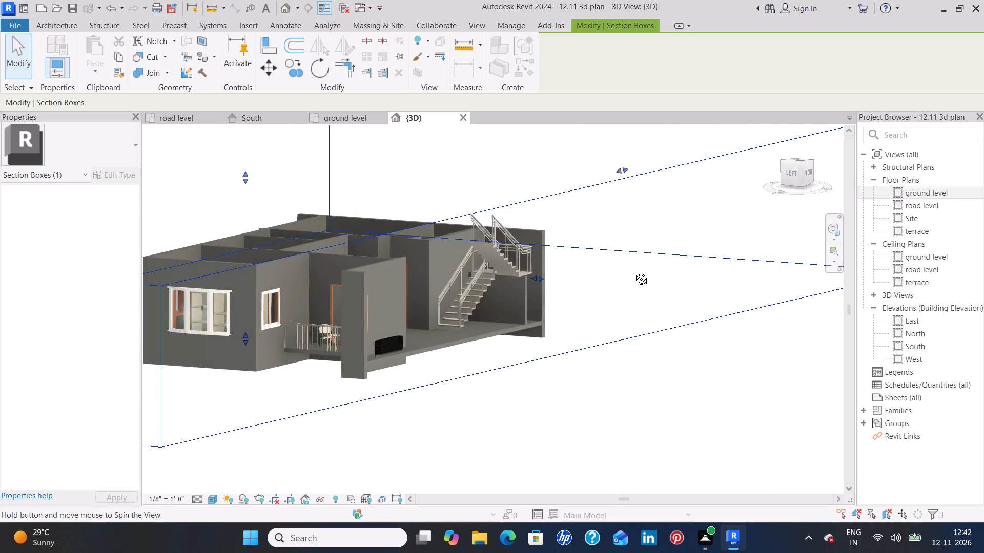
{"action": "middle_click_drag", "start_coordinate": [633, 271], "coordinate": [633, 272]}
{"action": "scroll", "coordinate": [482, 333], "scroll_direction": "up", "scroll_amount": 8}
{"action": "middle_click_drag", "start_coordinate": [567, 304], "coordinate": [524, 306], "text": "shift"}
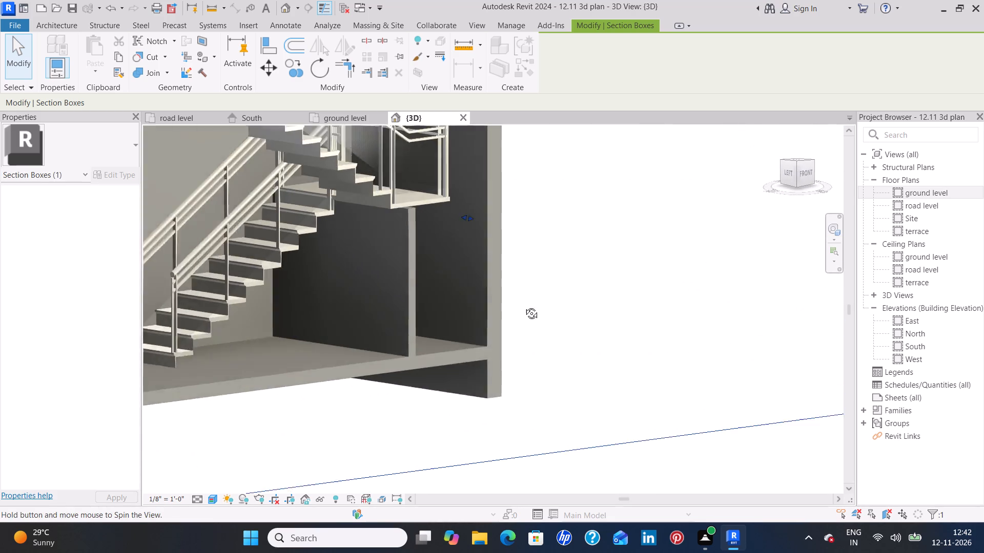
{"action": "middle_click_drag", "start_coordinate": [524, 306], "coordinate": [517, 305], "text": "shift"}
{"action": "middle_click_drag", "start_coordinate": [506, 263], "coordinate": [481, 266], "text": "shift"}
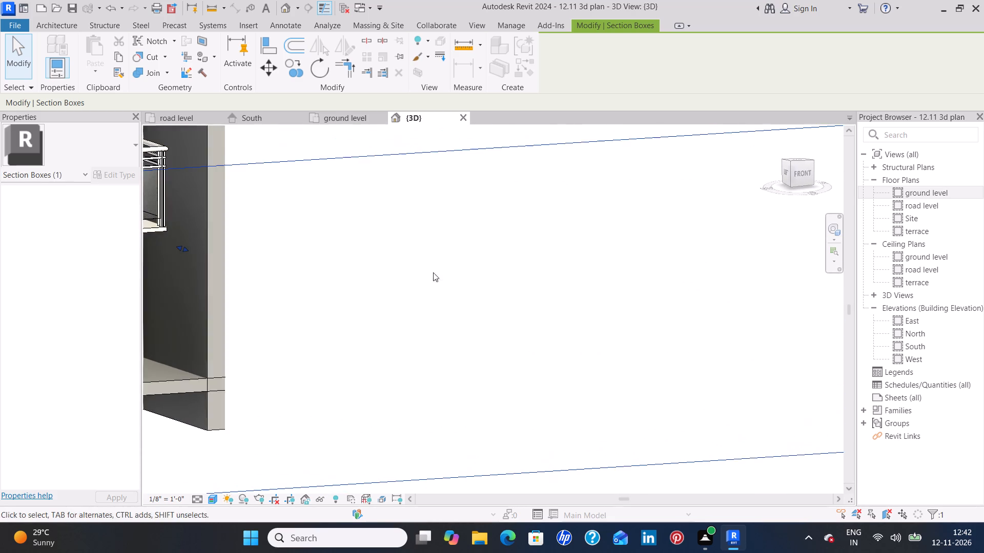
{"action": "middle_click_drag", "start_coordinate": [384, 269], "coordinate": [693, 226]}
{"action": "middle_click_drag", "start_coordinate": [693, 226], "coordinate": [680, 226], "text": "shift"}
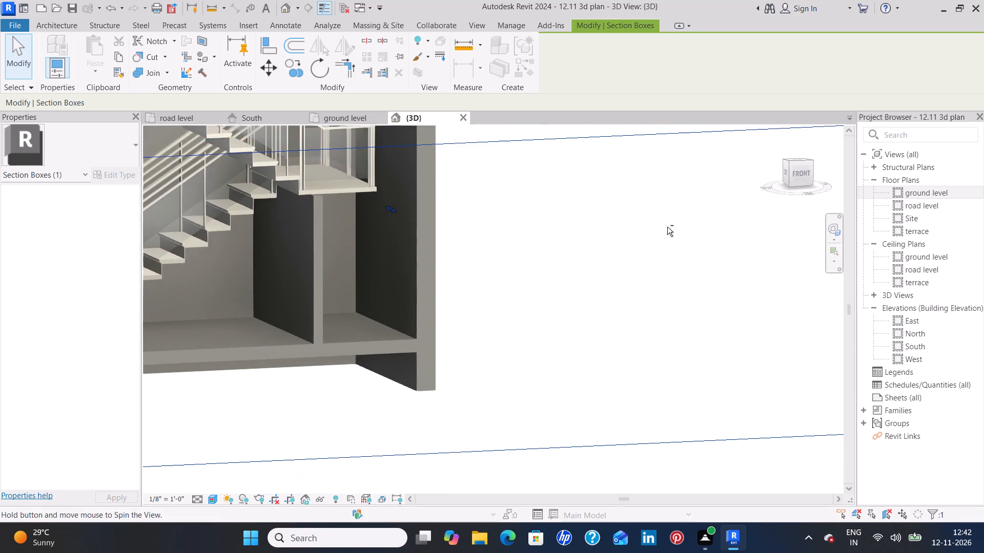
{"action": "scroll", "coordinate": [303, 218], "scroll_direction": "up", "scroll_amount": 9}
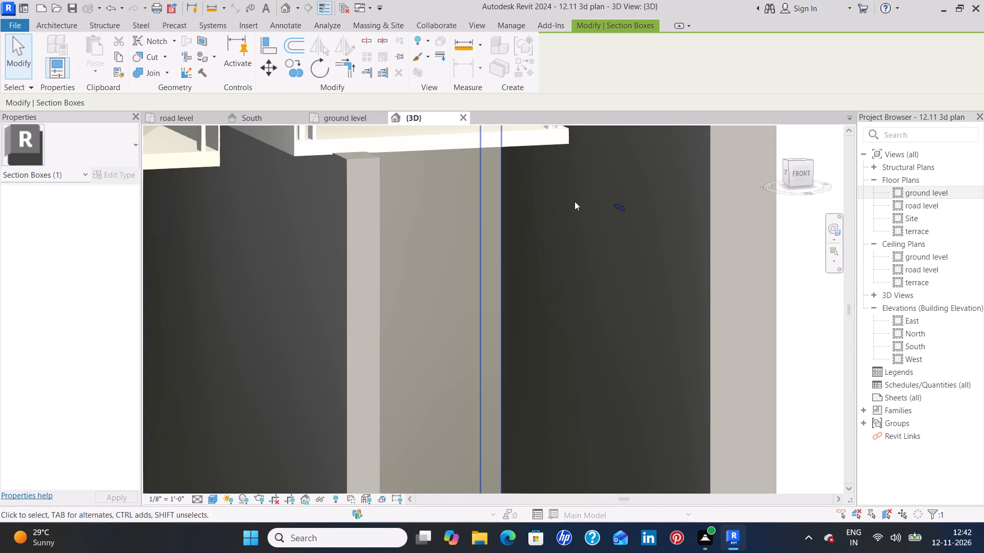
From the front view, lower the top of the Generic - 4.5" under-stair wall to the landing's underside, at a -4' 10" top offset.
{"action": "left_click", "coordinate": [803, 174]}
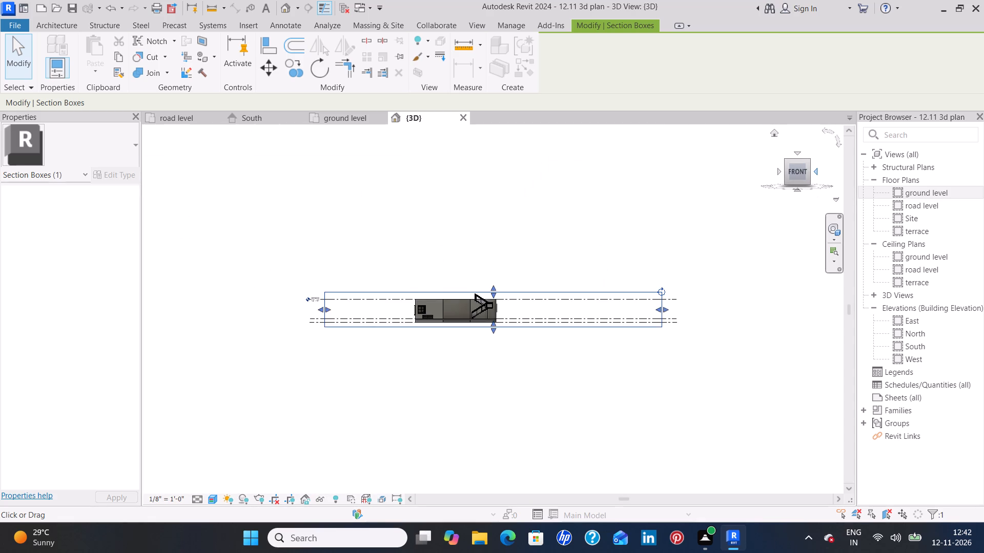
{"action": "left_click", "coordinate": [816, 172]}
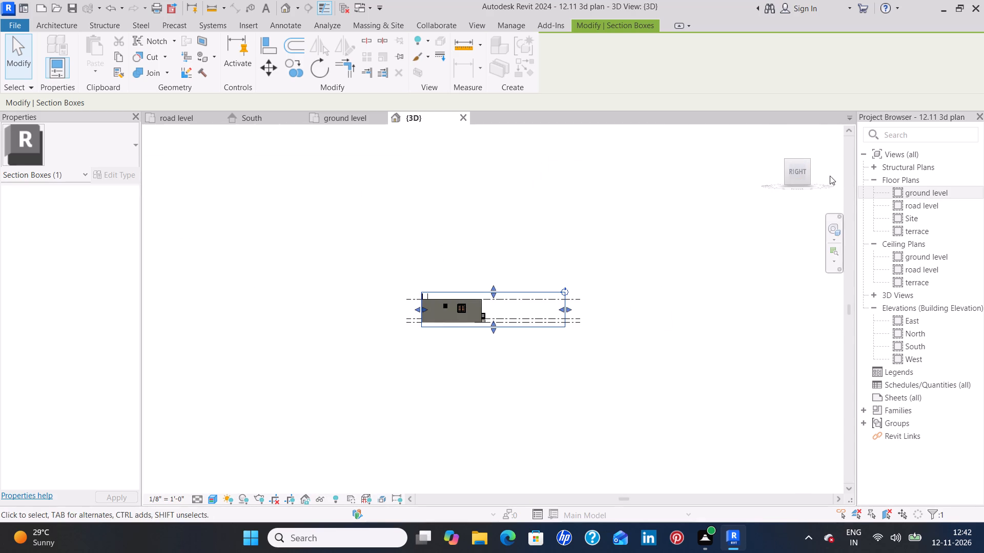
{"action": "left_click", "coordinate": [779, 172]}
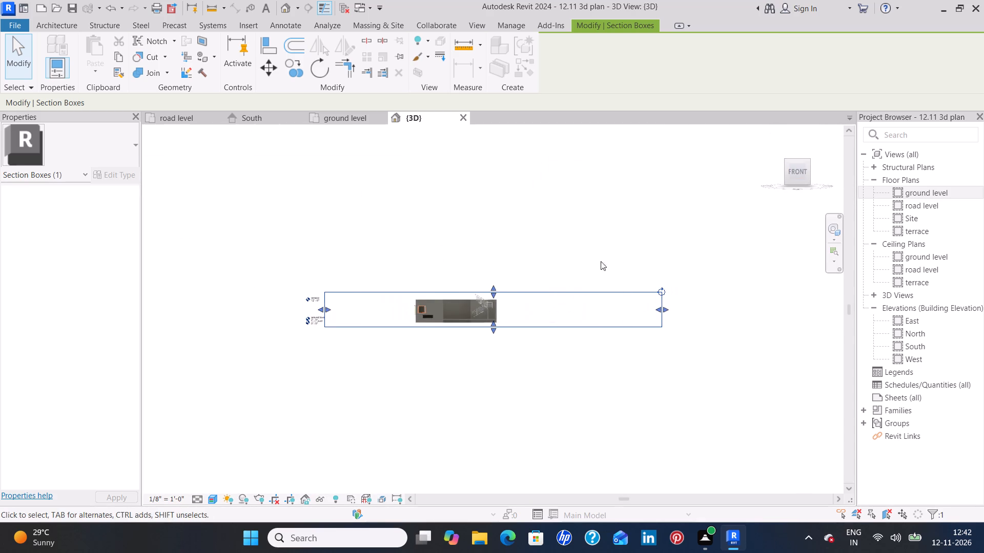
{"action": "scroll", "coordinate": [518, 308], "scroll_direction": "up", "scroll_amount": 11}
{"action": "scroll", "coordinate": [461, 293], "scroll_direction": "up", "scroll_amount": 4}
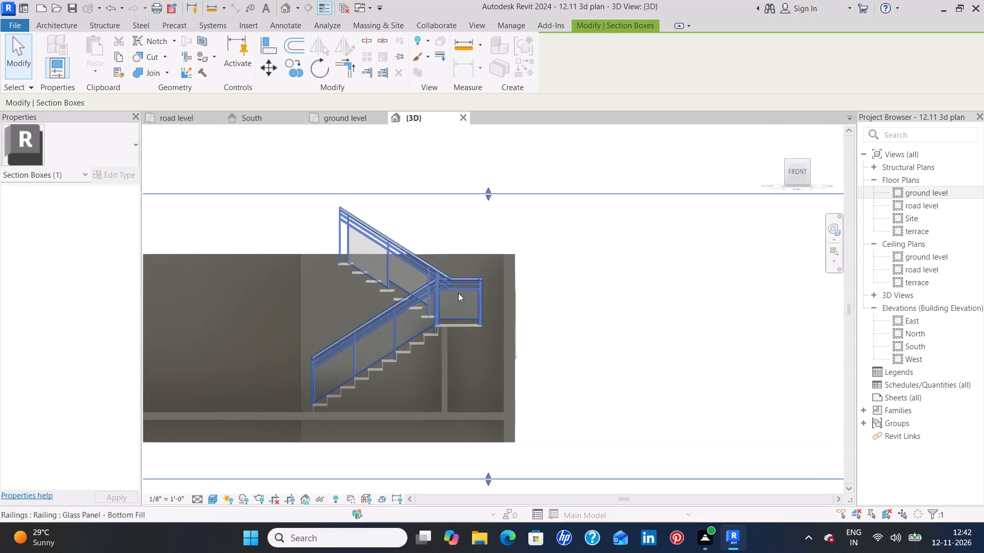
{"action": "scroll", "coordinate": [435, 313], "scroll_direction": "up", "scroll_amount": 7}
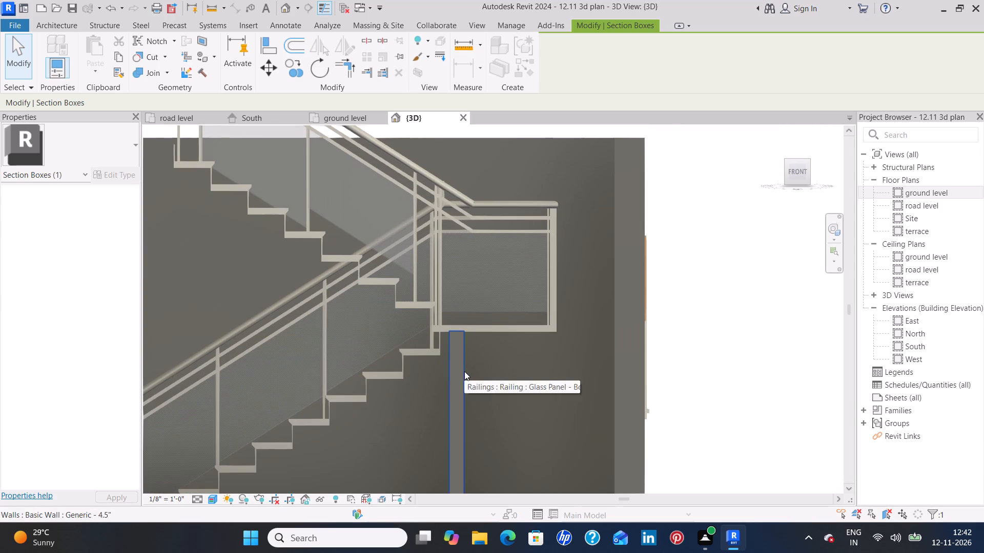
{"action": "left_click", "coordinate": [464, 372]}
{"action": "scroll", "coordinate": [456, 358], "scroll_direction": "up", "scroll_amount": 11}
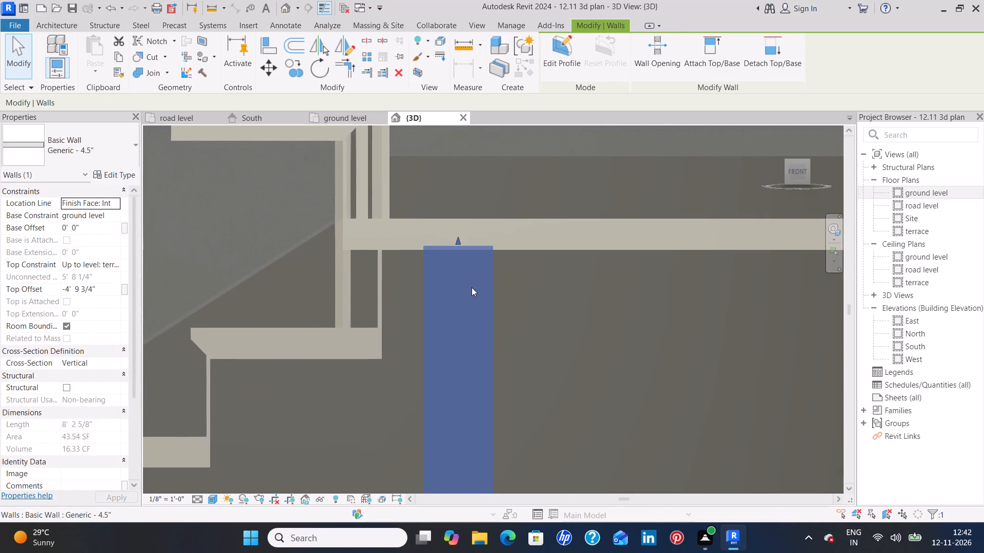
{"action": "left_click_drag", "start_coordinate": [457, 240], "coordinate": [457, 245]}
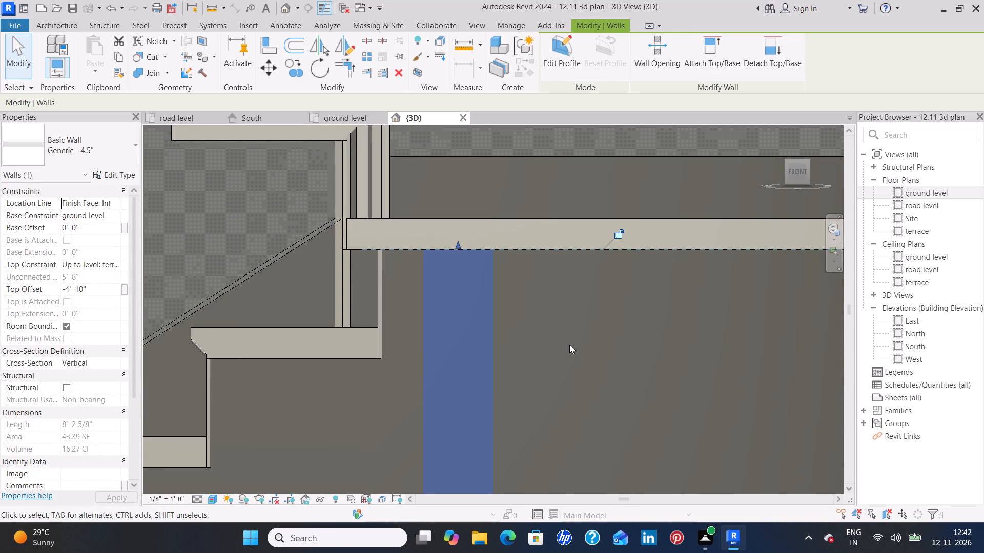
{"action": "left_click", "coordinate": [568, 348]}
Nudge the Generic - 4.5" under-stair wall toward the lower flight until its face sits flush against the riser below the landing.
{"action": "left_click", "coordinate": [426, 376]}
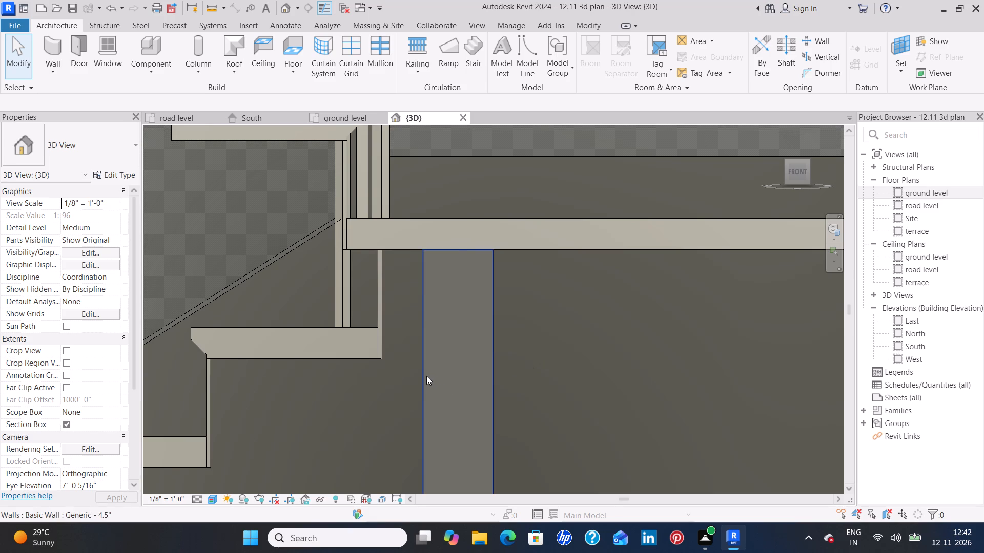
{"action": "key", "text": "Left"}
{"action": "key", "text": "Left"}
{"action": "key", "text": "Left"}
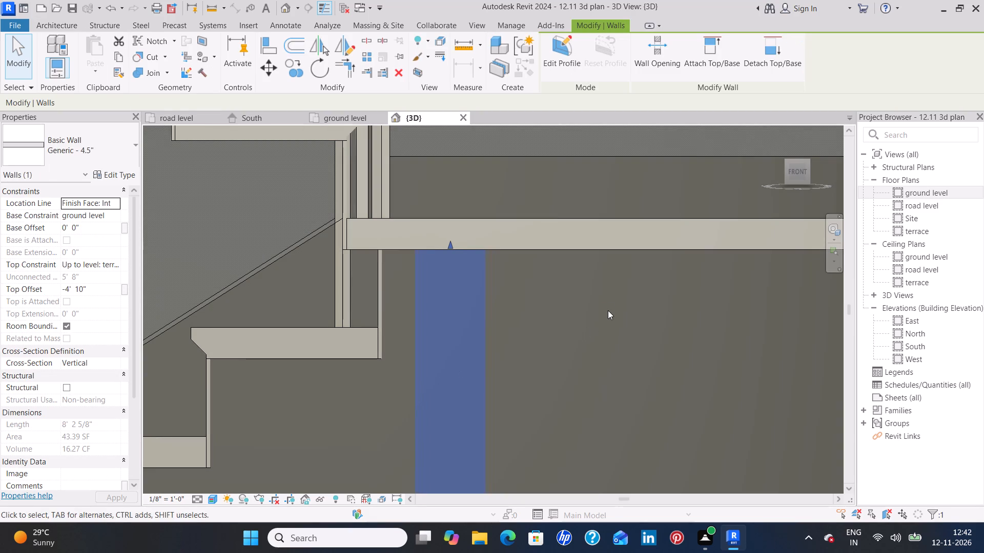
{"action": "key", "text": "Left"}
{"action": "key", "text": "Left"}
{"action": "key", "text": "Left"}
{"action": "key", "text": "Left"}
{"action": "key", "text": "Left"}
{"action": "key", "text": "Left"}
{"action": "key", "text": "Left"}
{"action": "key", "text": "Left"}
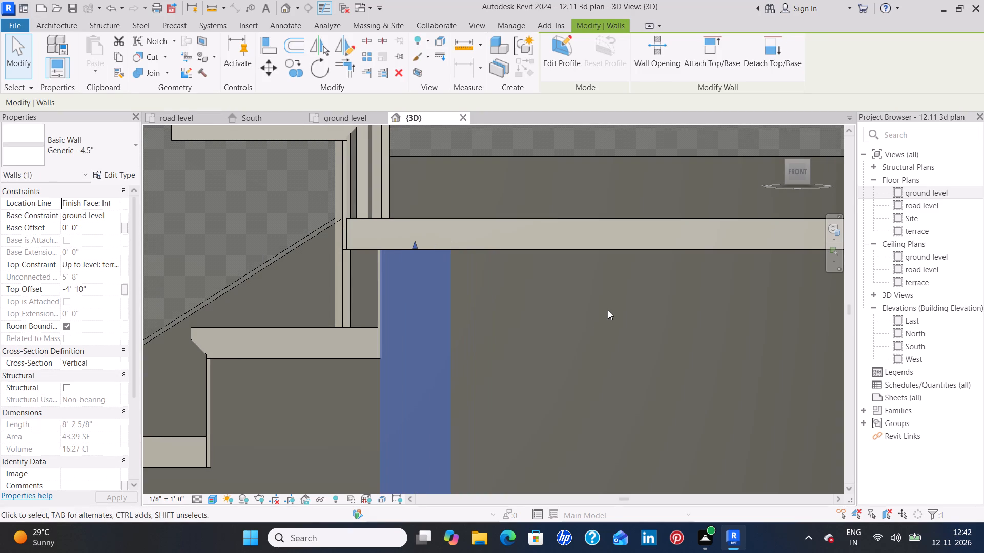
{"action": "key", "text": "Right"}
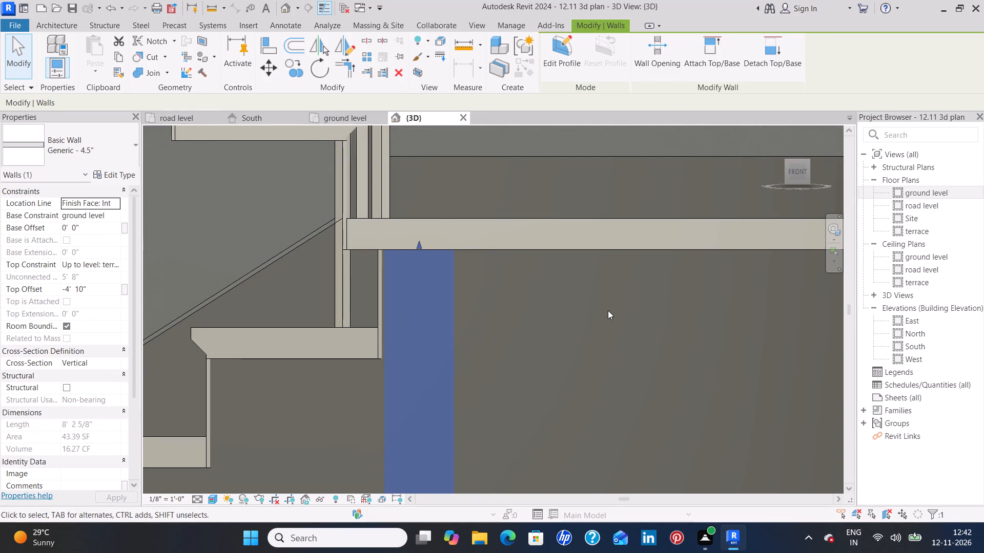
{"action": "scroll", "coordinate": [387, 279], "scroll_direction": "up", "scroll_amount": 14}
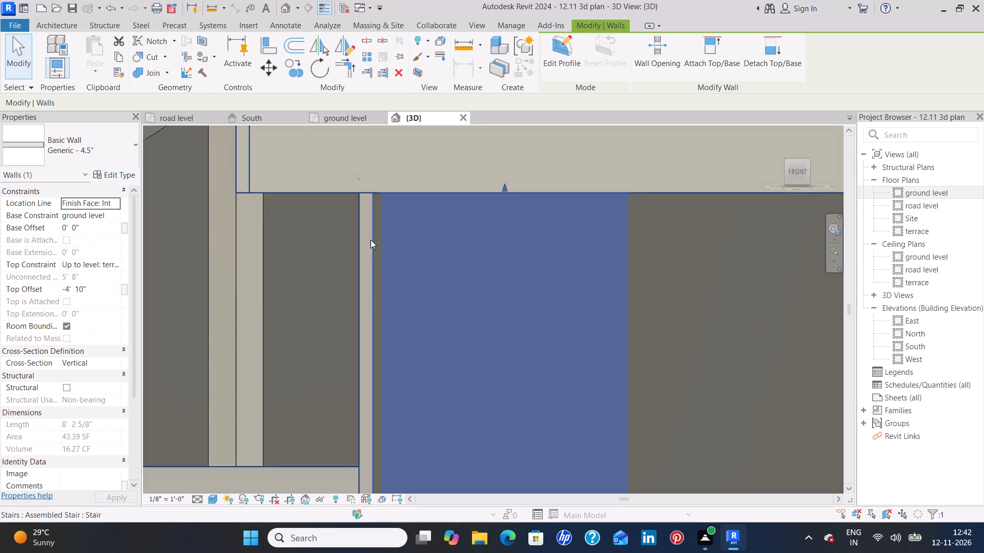
{"action": "key", "text": "Left"}
{"action": "key", "text": "Left"}
{"action": "key", "text": "Left"}
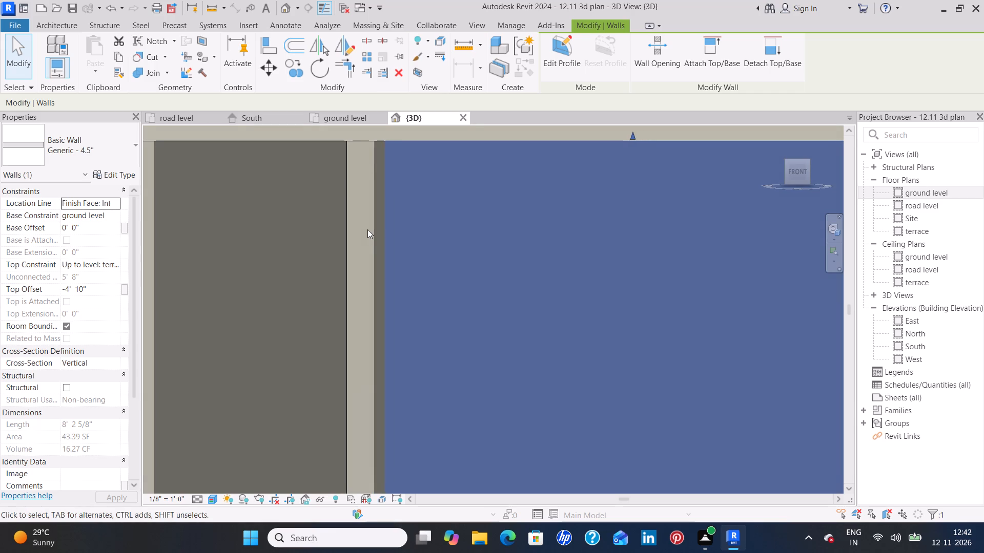
{"action": "key", "text": "Left"}
{"action": "key", "text": "Left"}
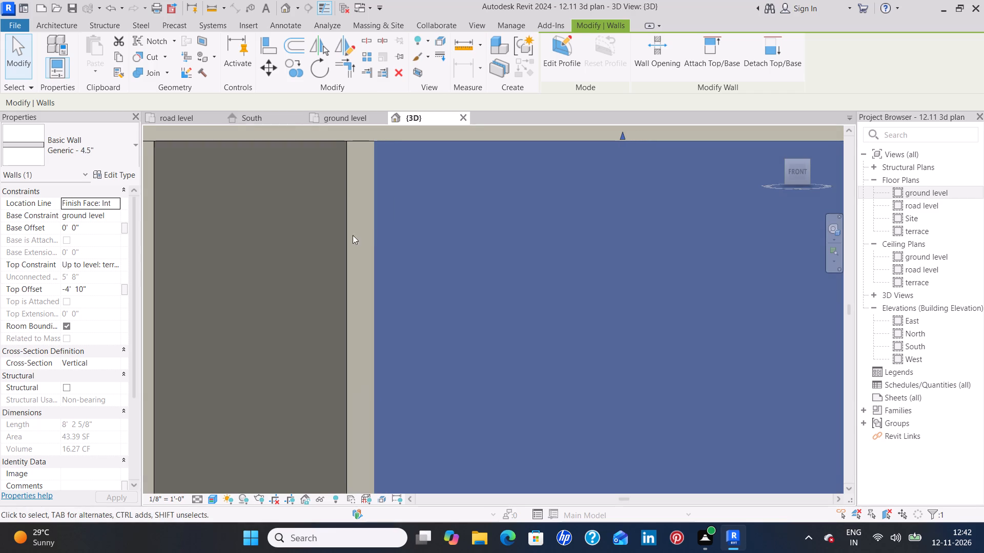
{"action": "left_click", "coordinate": [296, 237]}
Pull the section box's cutting front face outward until the box encloses the whole house again.
{"action": "scroll", "coordinate": [296, 237], "scroll_direction": "down", "scroll_amount": 17}
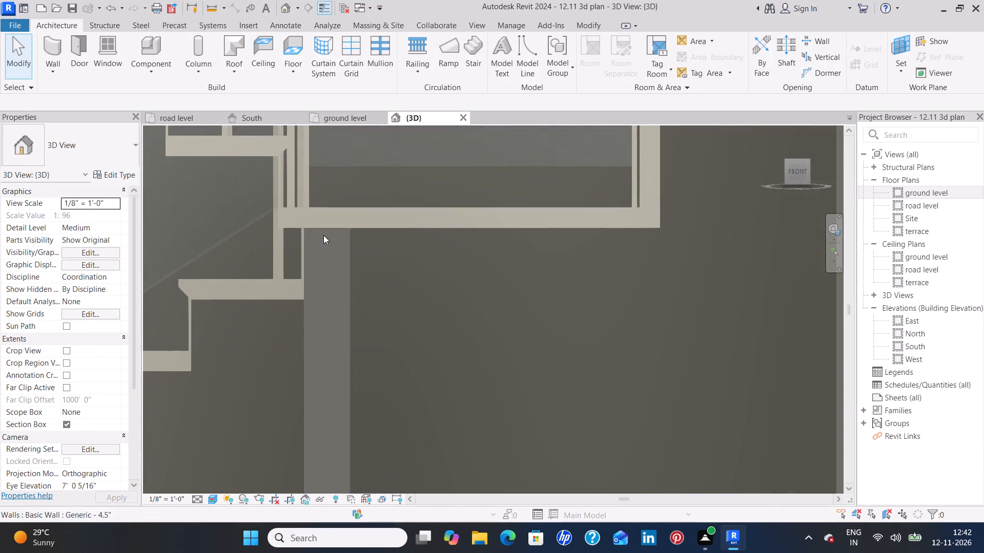
{"action": "scroll", "coordinate": [359, 235], "scroll_direction": "down", "scroll_amount": 6}
{"action": "scroll", "coordinate": [378, 298], "scroll_direction": "down", "scroll_amount": 4}
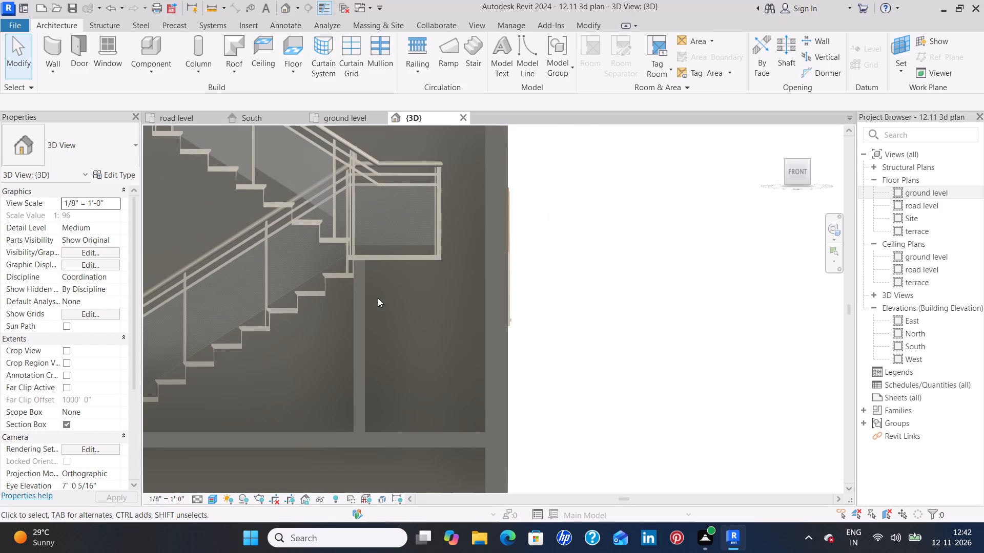
{"action": "middle_click_drag", "start_coordinate": [378, 298], "coordinate": [515, 305]}
{"action": "scroll", "coordinate": [524, 304], "scroll_direction": "down", "scroll_amount": 10}
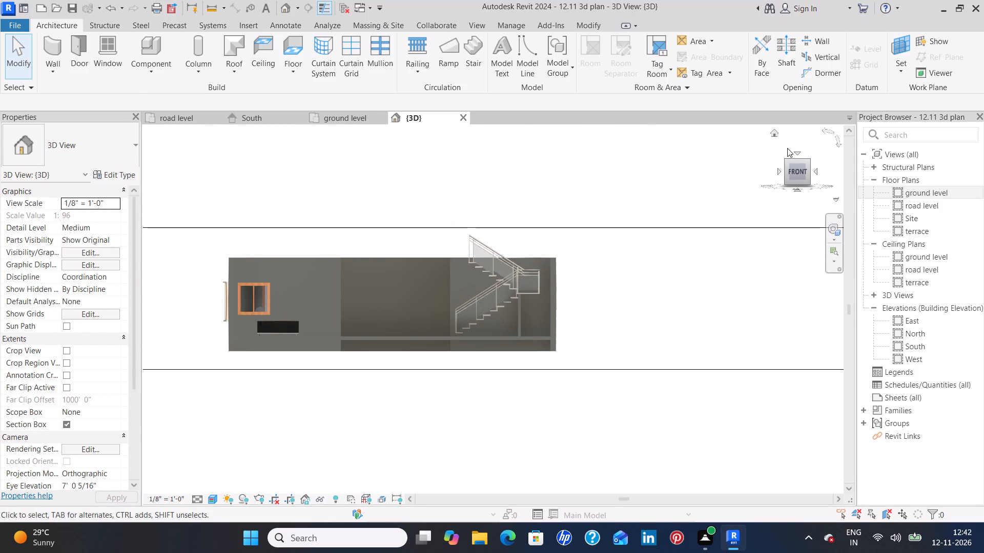
{"action": "left_click", "coordinate": [774, 131]}
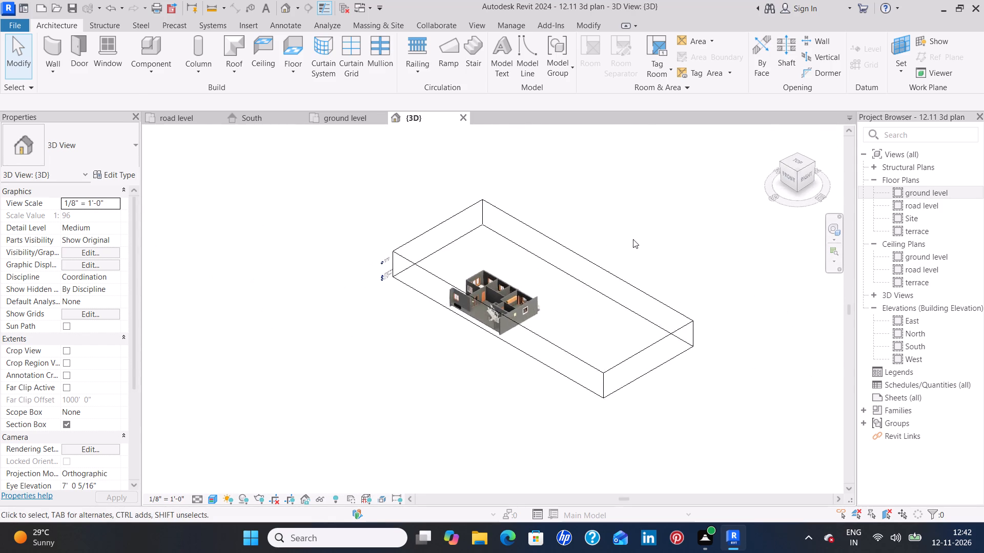
{"action": "middle_click_drag", "start_coordinate": [530, 312], "coordinate": [619, 300], "text": "shift"}
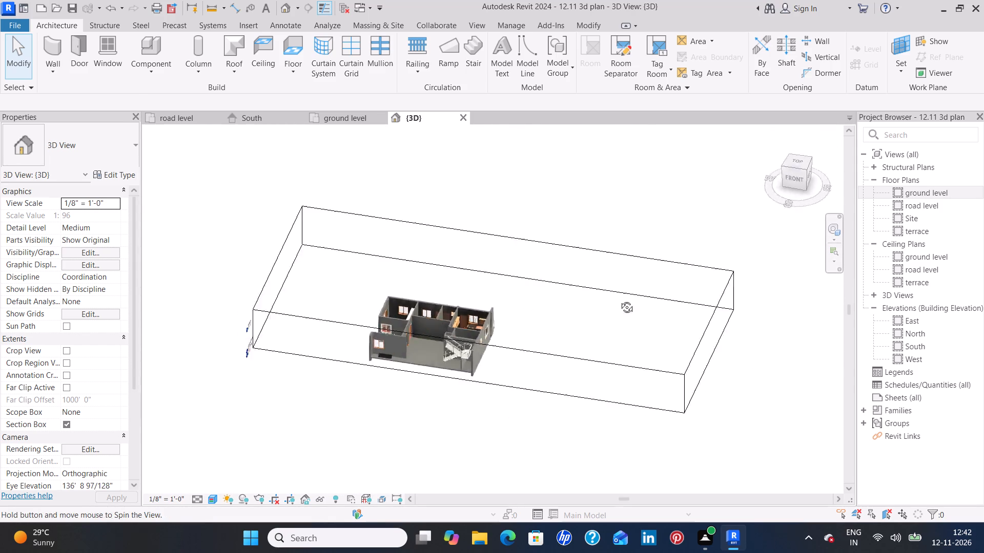
{"action": "middle_click_drag", "start_coordinate": [619, 300], "coordinate": [690, 267], "text": "shift"}
{"action": "middle_click_drag", "start_coordinate": [588, 358], "coordinate": [691, 360], "text": "shift"}
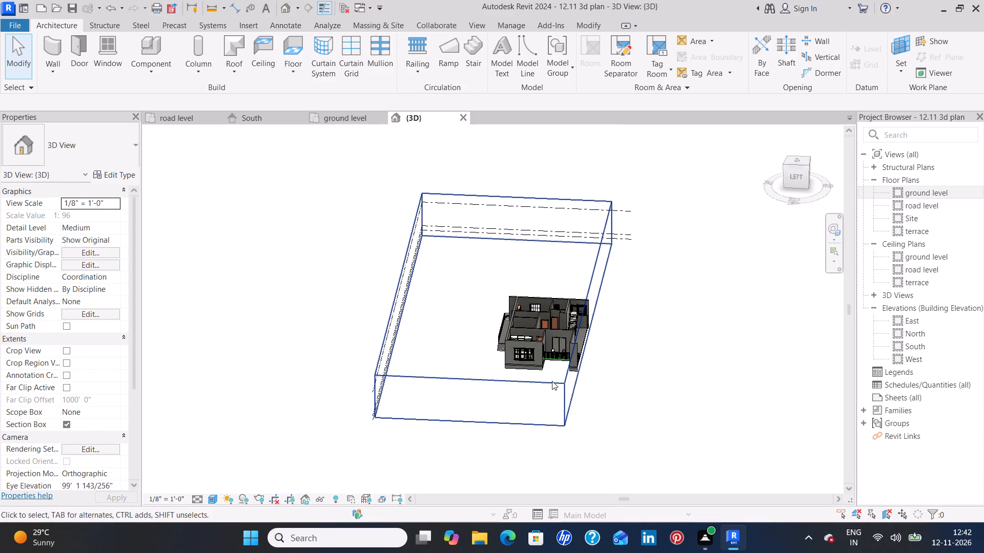
{"action": "left_click", "coordinate": [561, 384]}
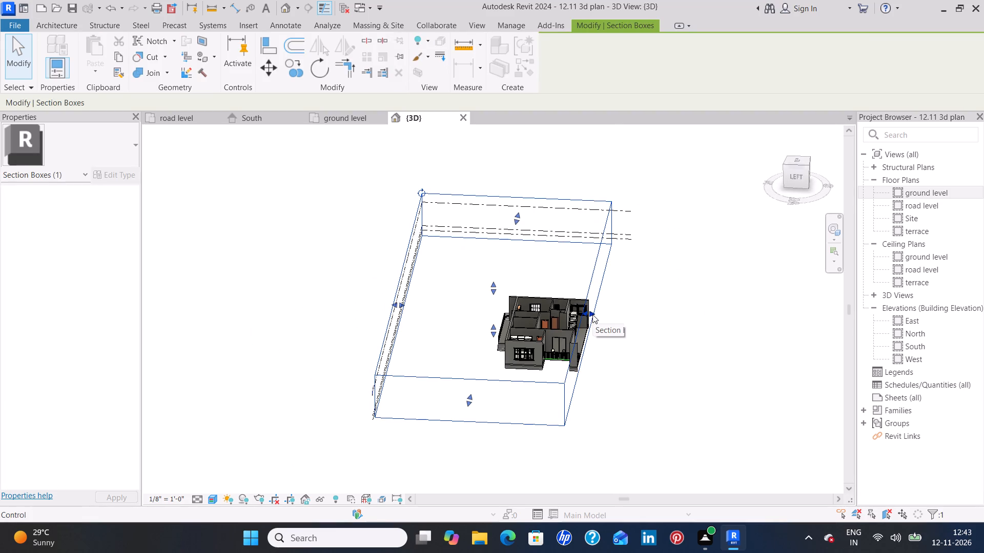
{"action": "left_click_drag", "start_coordinate": [592, 314], "coordinate": [755, 343]}
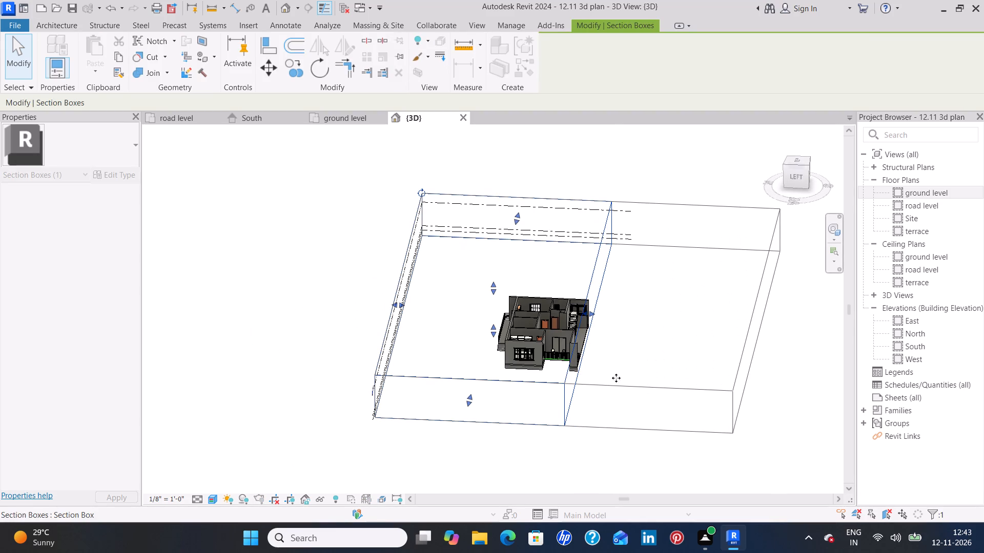
{"action": "left_click", "coordinate": [299, 268]}
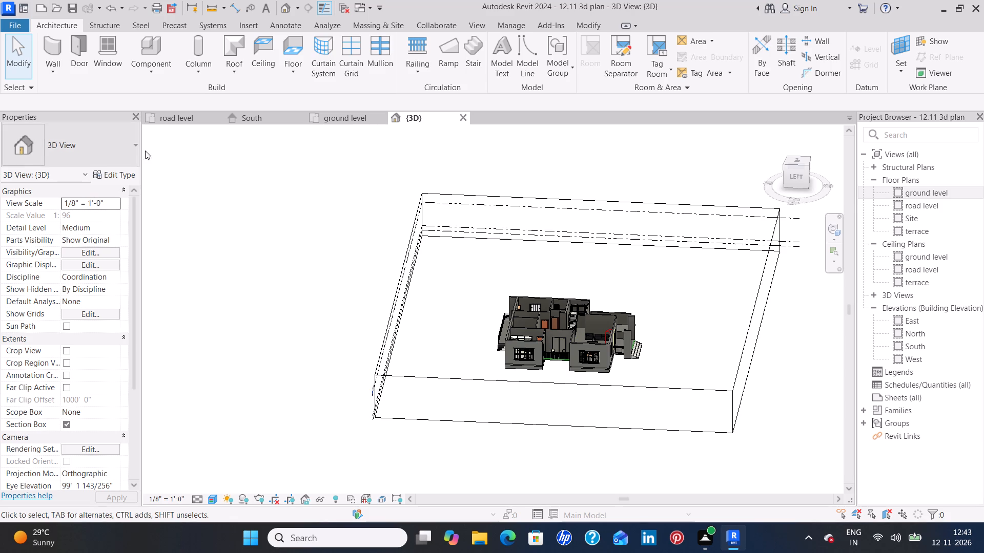
Turn off the section box for the 3D view.
{"action": "left_click", "coordinate": [222, 280]}
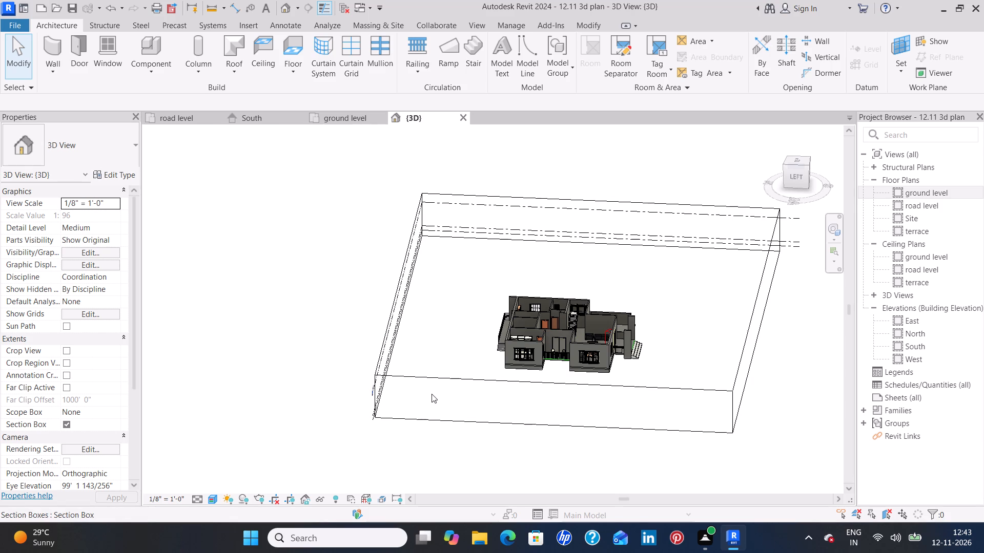
{"action": "left_click", "coordinate": [446, 376]}
{"action": "left_click", "coordinate": [269, 337]}
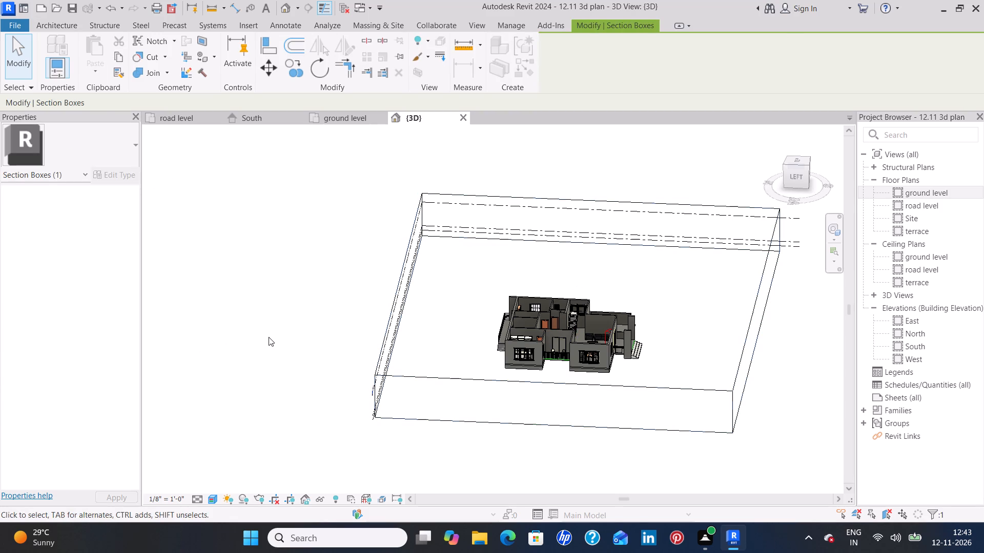
{"action": "left_click", "coordinate": [69, 422]}
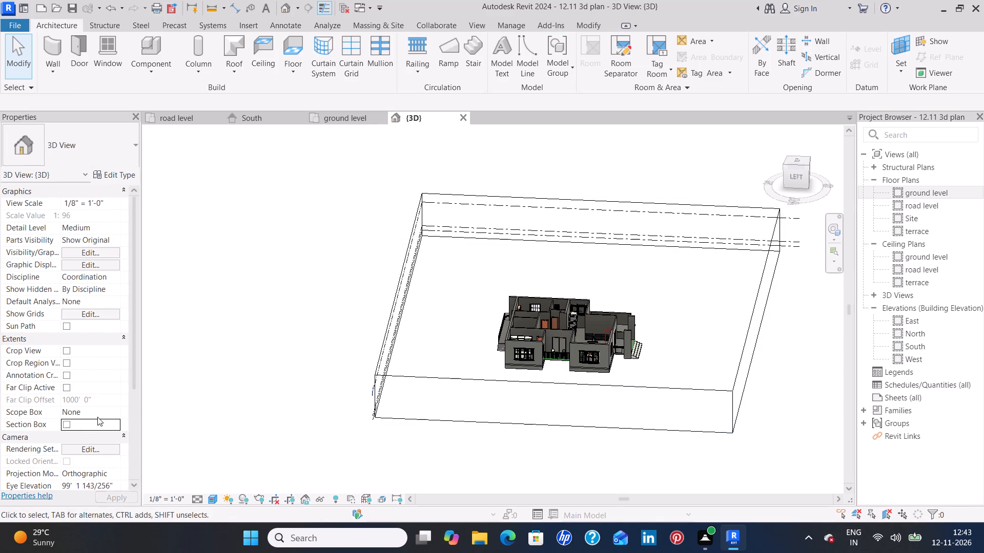
{"action": "left_click", "coordinate": [250, 353]}
Measure the height of the under-stair wall from its base to its top beneath the terrace stair's landing.
{"action": "scroll", "coordinate": [614, 365], "scroll_direction": "up", "scroll_amount": 3}
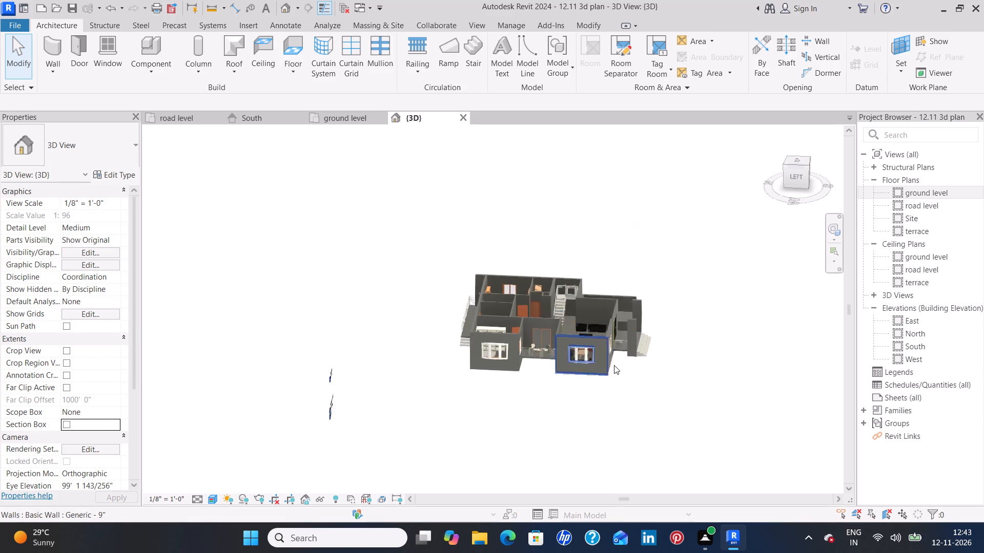
{"action": "middle_click_drag", "start_coordinate": [611, 400], "coordinate": [609, 339], "text": "shift"}
{"action": "middle_click_drag", "start_coordinate": [604, 342], "coordinate": [572, 327], "text": "shift"}
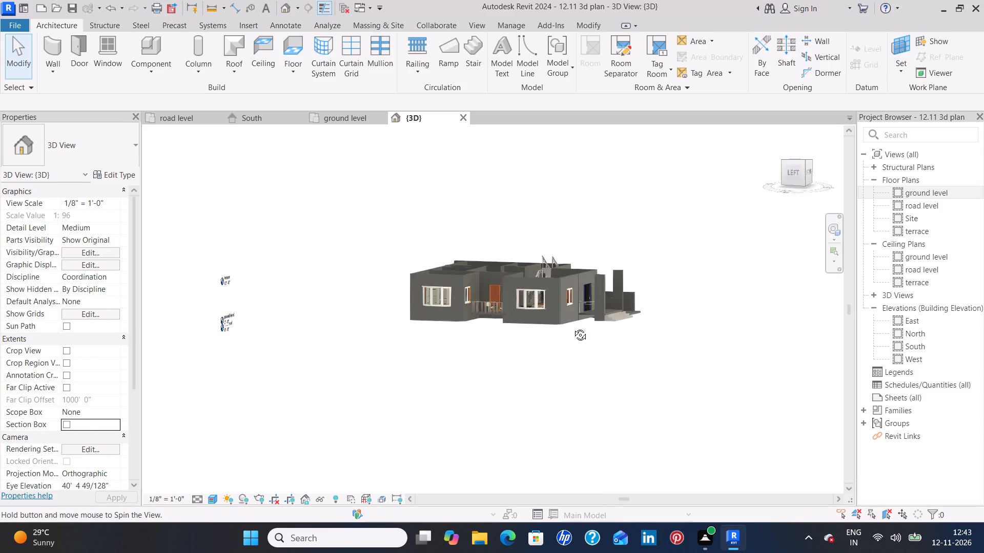
{"action": "middle_click_drag", "start_coordinate": [572, 327], "coordinate": [552, 330], "text": "shift"}
{"action": "middle_click_drag", "start_coordinate": [436, 330], "coordinate": [509, 390], "text": "shift"}
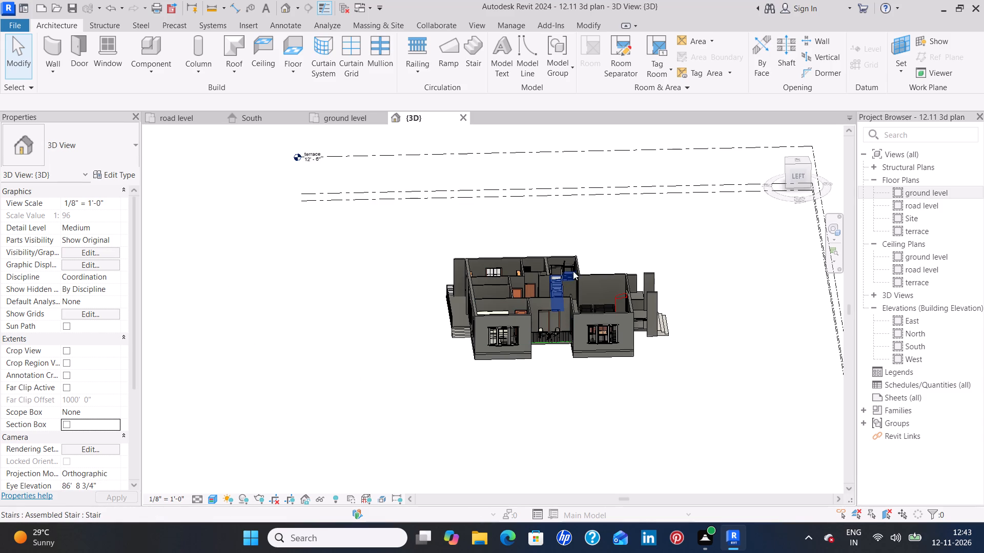
{"action": "scroll", "coordinate": [572, 284], "scroll_direction": "up", "scroll_amount": 14}
{"action": "middle_click_drag", "start_coordinate": [559, 327], "coordinate": [556, 308], "text": "shift"}
{"action": "middle_click_drag", "start_coordinate": [552, 307], "coordinate": [540, 368]}
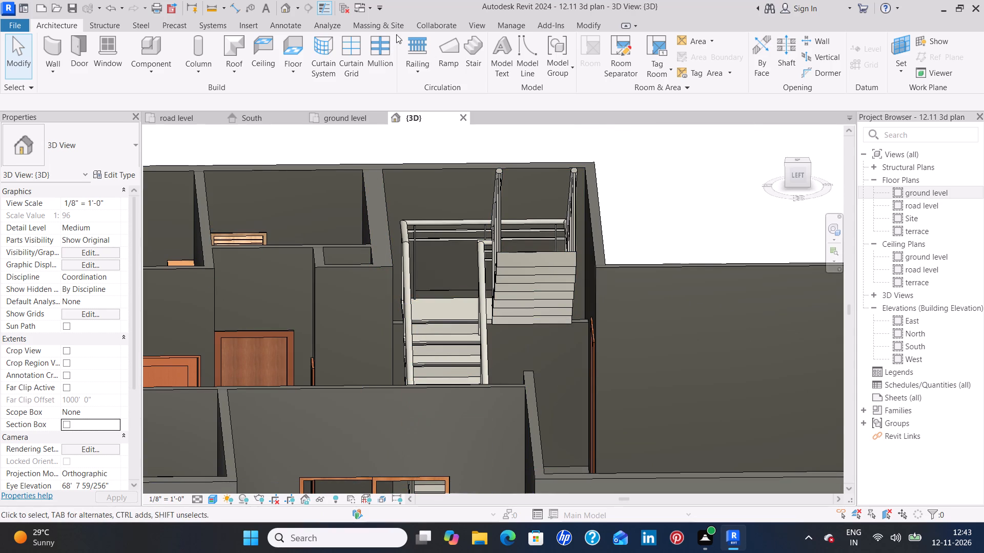
{"action": "left_click", "coordinate": [212, 7]}
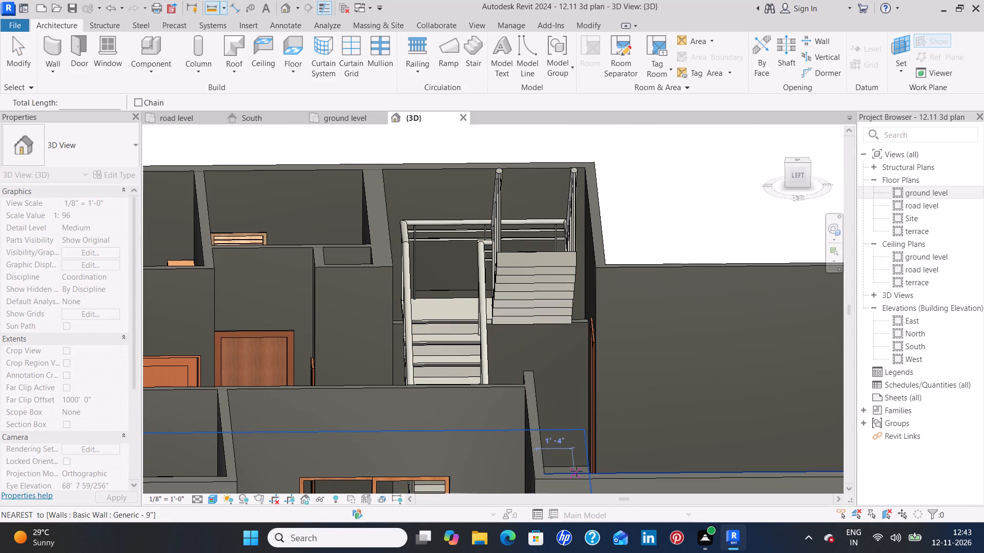
{"action": "left_click", "coordinate": [577, 466]}
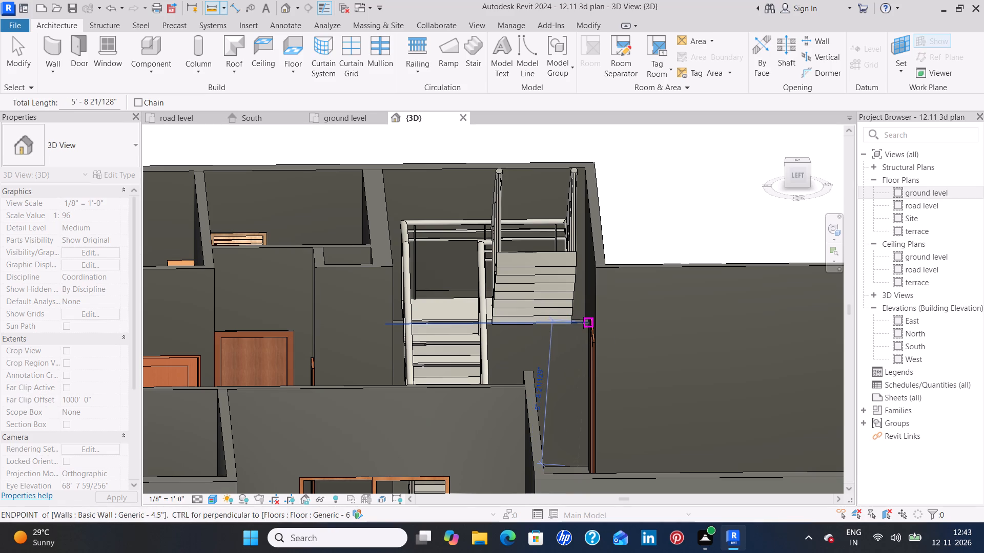
{"action": "left_click", "coordinate": [582, 323]}
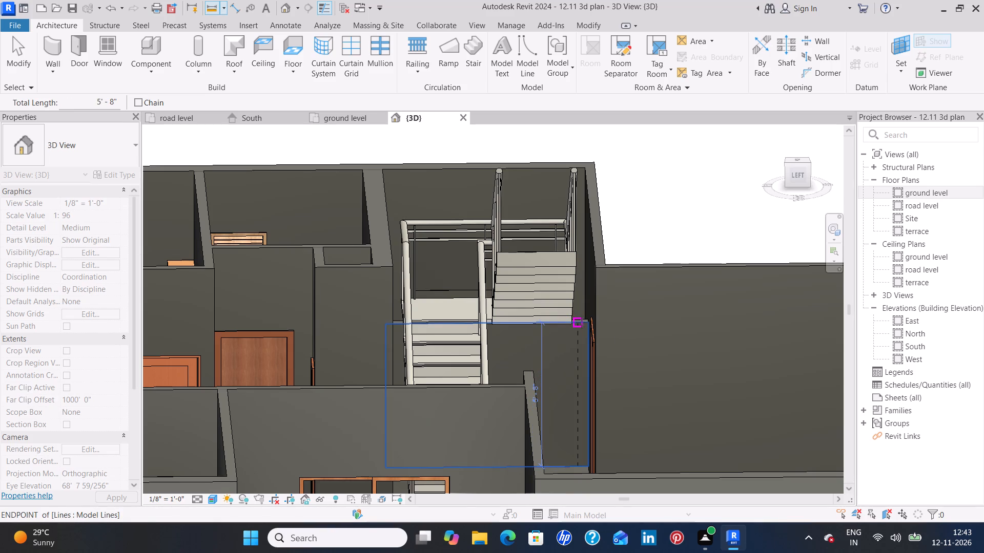
{"action": "key", "text": "Escape"}
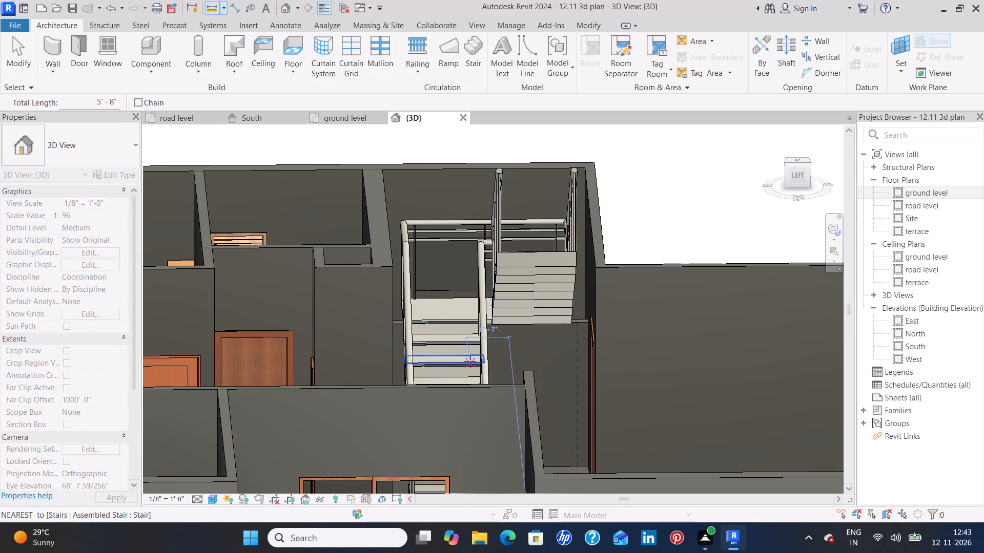
{"action": "key", "text": "Escape"}
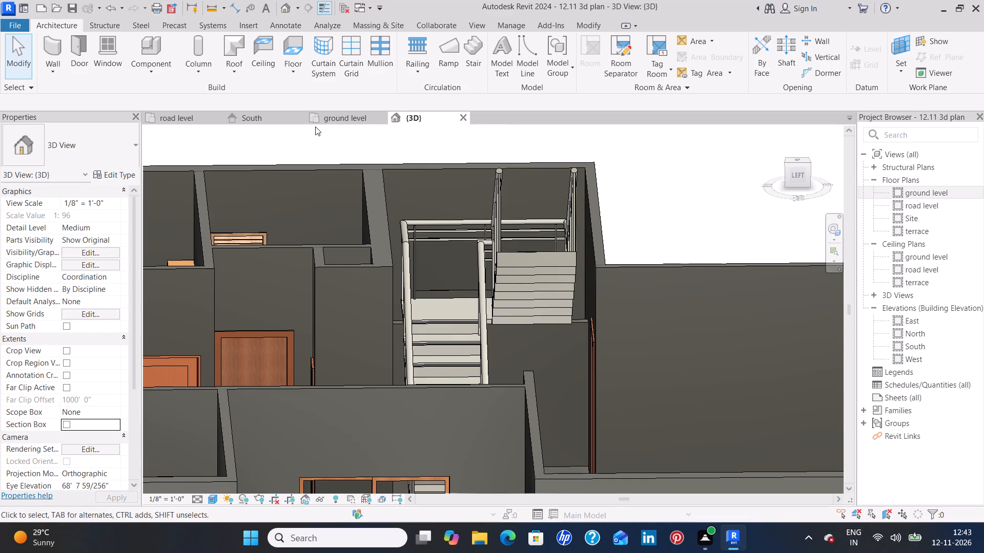
In the ground level plan, start a door and duplicate the Single-Flush 30" x 80" type, accepting the suggested name.
{"action": "left_click", "coordinate": [343, 119]}
{"action": "scroll", "coordinate": [478, 302], "scroll_direction": "up", "scroll_amount": 3}
{"action": "middle_click_drag", "start_coordinate": [531, 256], "coordinate": [466, 408]}
{"action": "scroll", "coordinate": [490, 321], "scroll_direction": "up", "scroll_amount": 4}
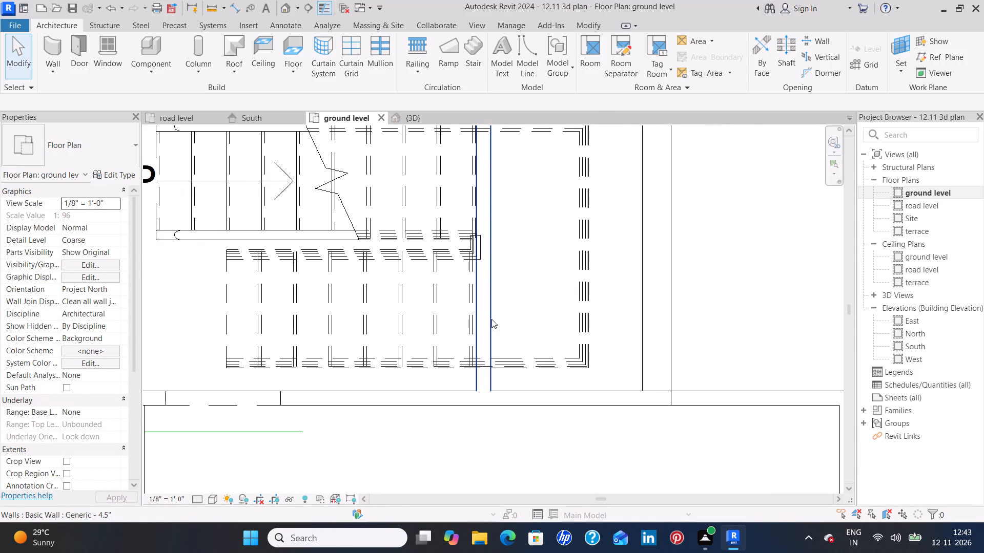
{"action": "middle_click_drag", "start_coordinate": [499, 303], "coordinate": [493, 363]}
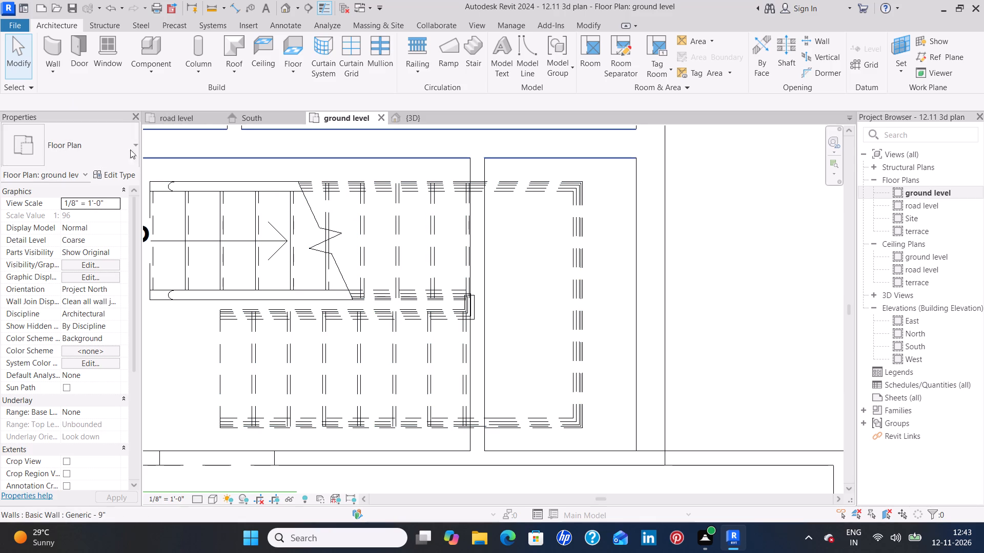
{"action": "left_click", "coordinate": [76, 40]}
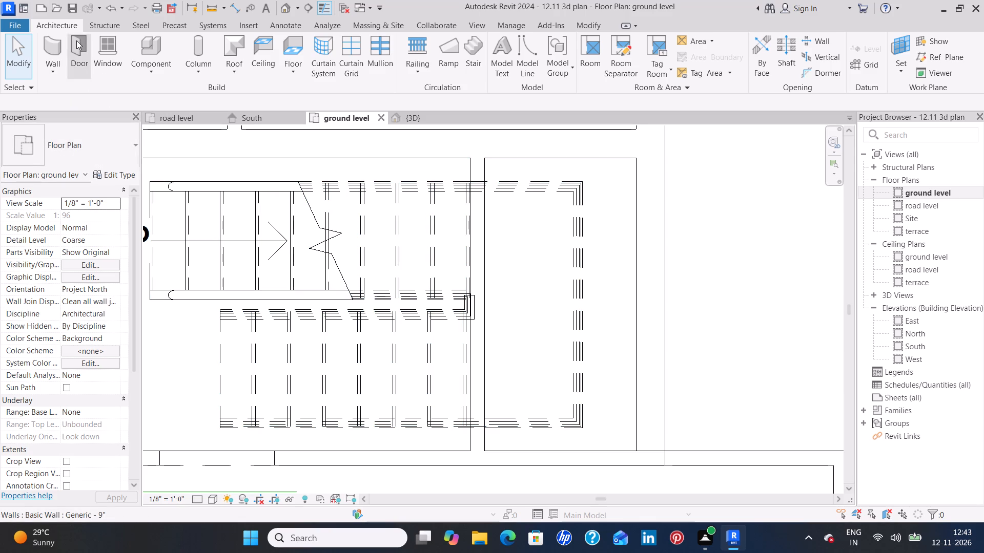
{"action": "left_click", "coordinate": [129, 157]}
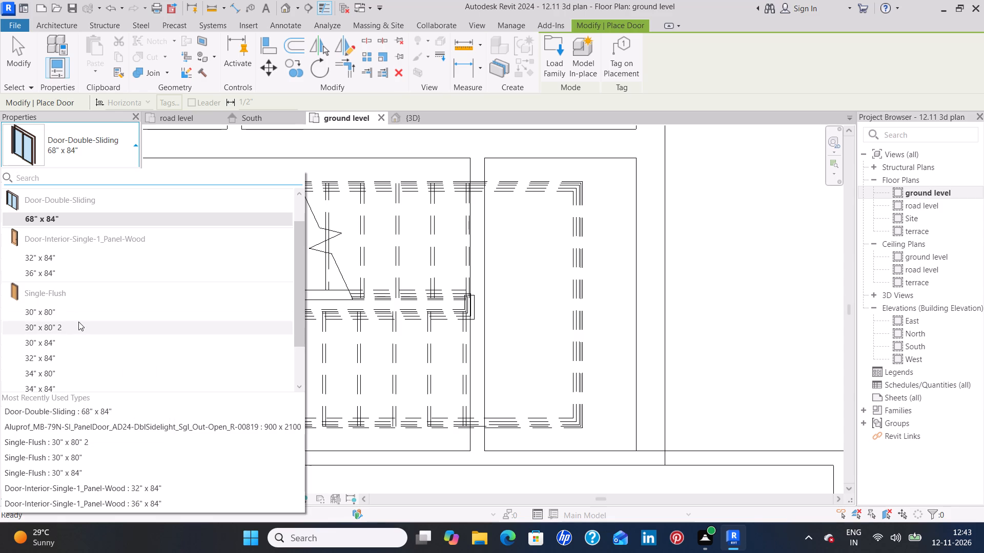
{"action": "left_click", "coordinate": [86, 316]}
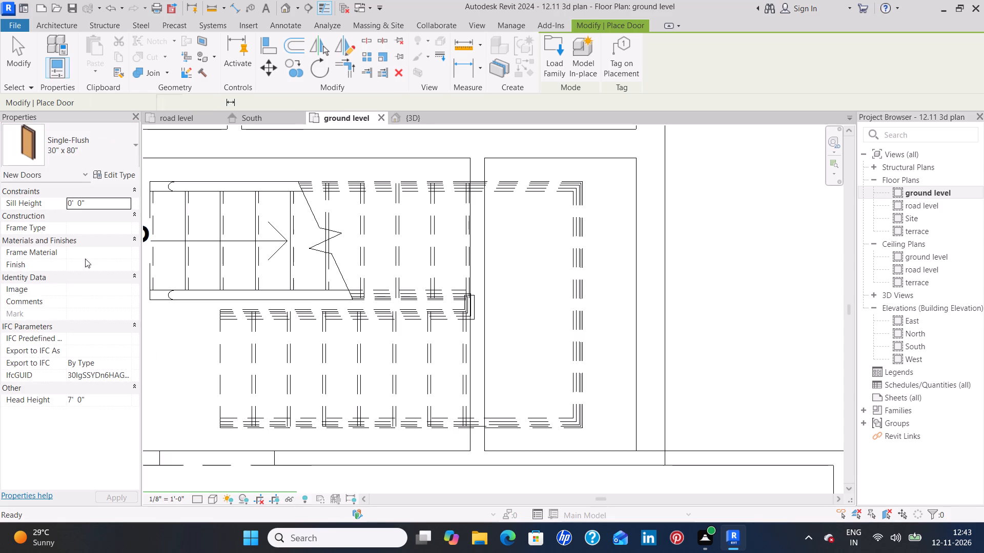
{"action": "left_click", "coordinate": [119, 174]}
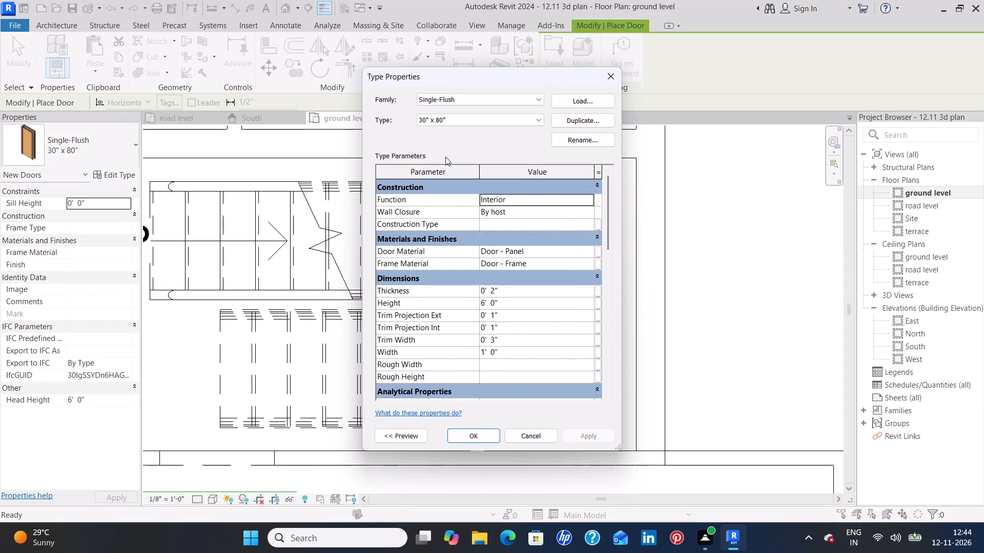
{"action": "left_click", "coordinate": [588, 116]}
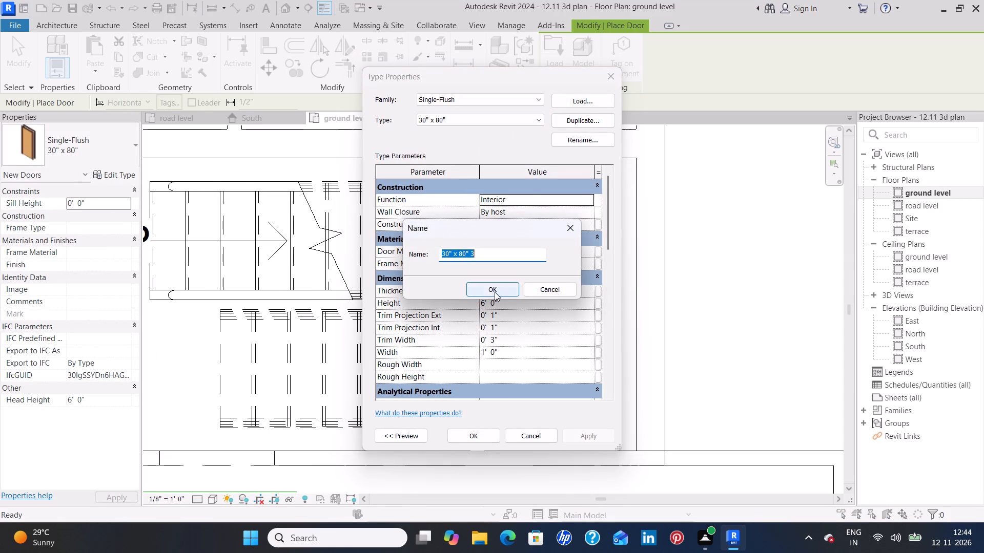
{"action": "left_click", "coordinate": [495, 292]}
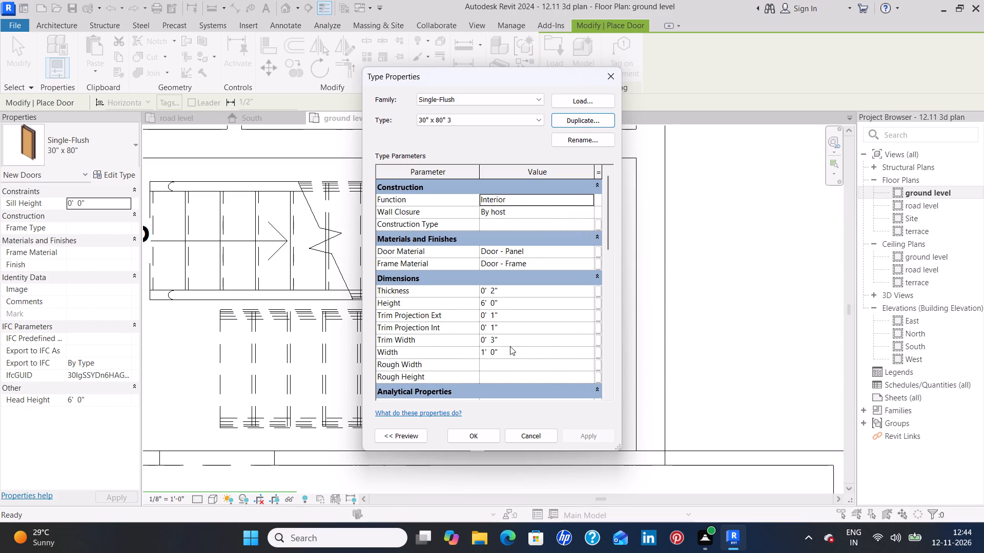
Set the duplicated door type's height to 5' 0" and width to 2' 0", and apply the changes.
{"action": "left_click", "coordinate": [505, 302]}
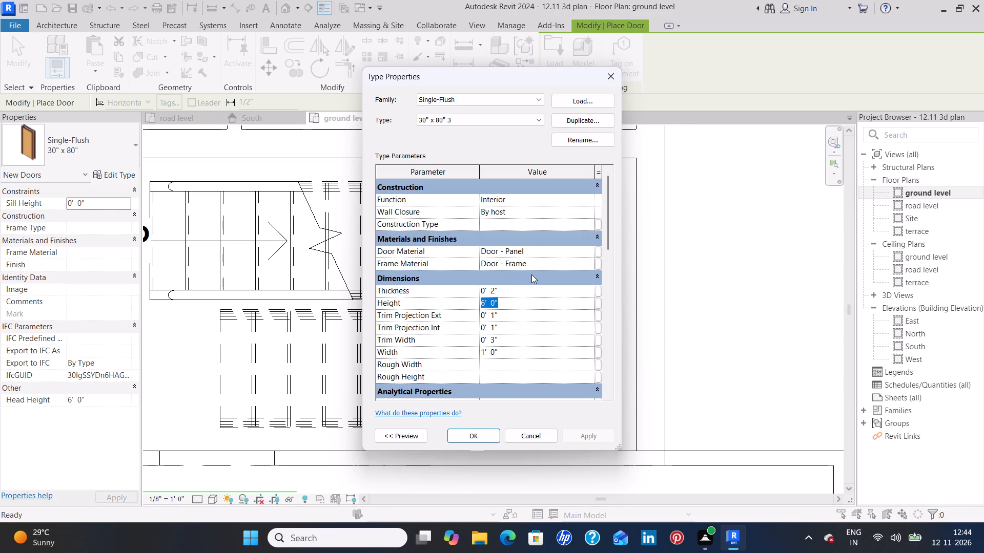
{"action": "key", "text": "BackSpace"}
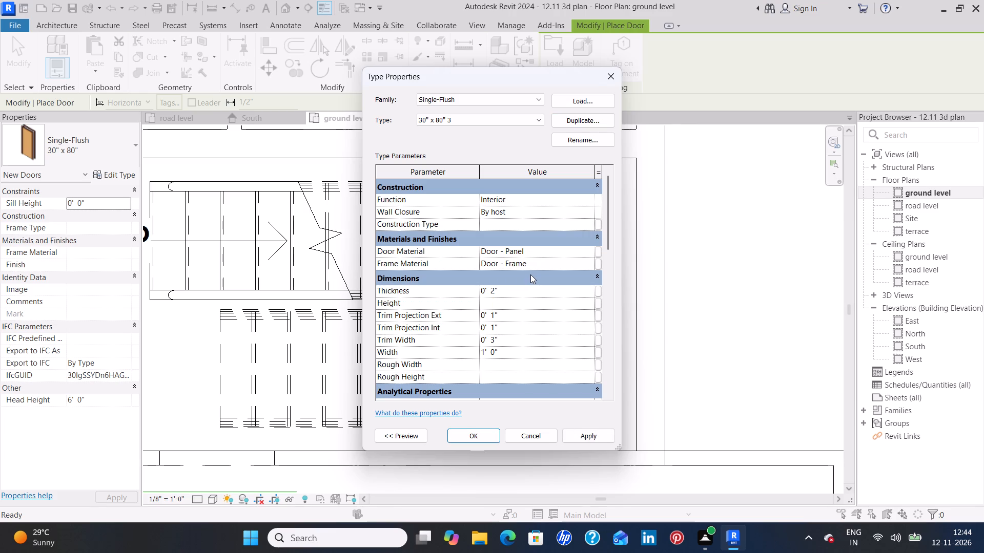
{"action": "type", "text": "5'"}
{"action": "key", "text": "Return"}
{"action": "left_click", "coordinate": [506, 349]}
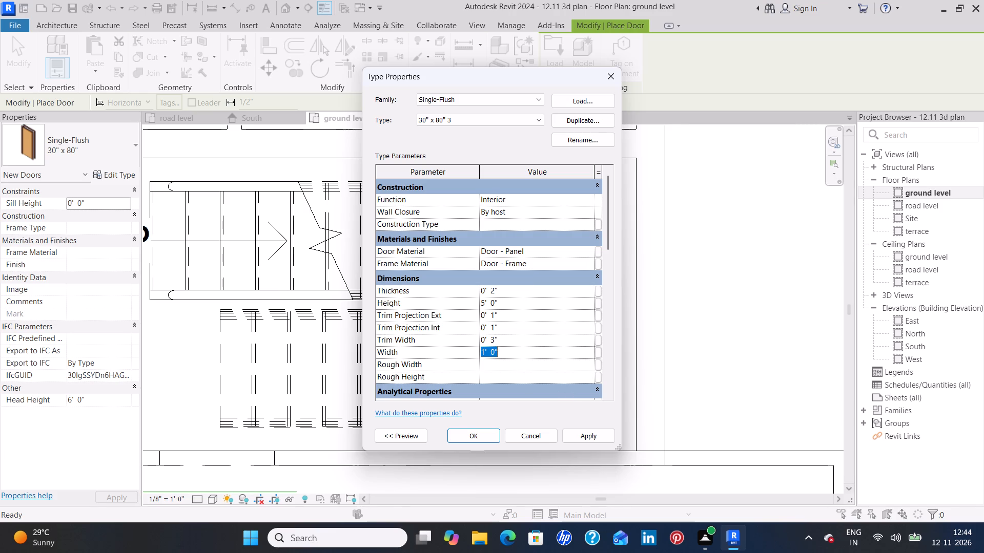
{"action": "key", "text": "BackSpace"}
{"action": "key", "text": "2"}
{"action": "key", "text": "apostrophe"}
{"action": "key", "text": "Return"}
{"action": "left_click", "coordinate": [592, 436]}
{"action": "left_click", "coordinate": [470, 435]}
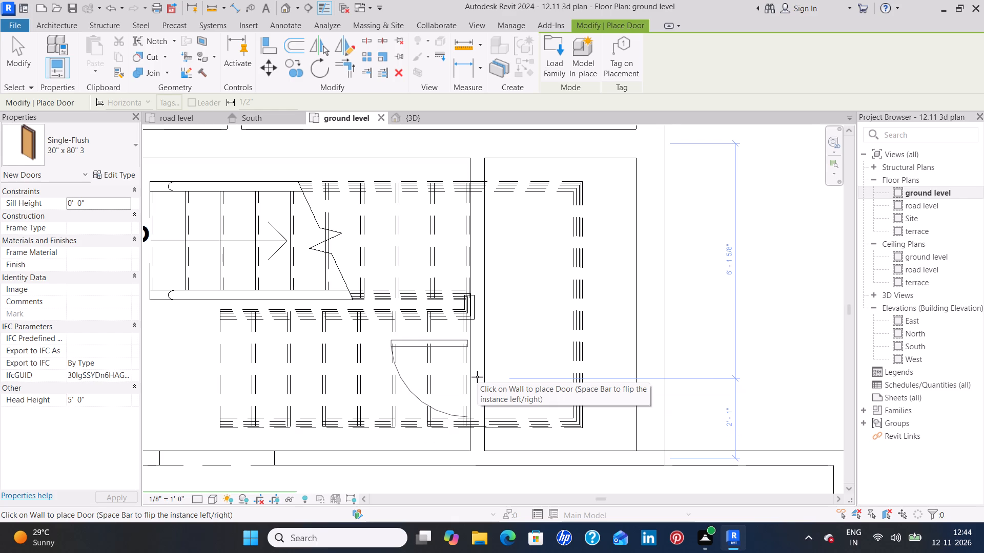
Place the door in the under-stair wall below the upper flight, about 1' 6" from the adjoining wall, hinged on that wall's side and swinging toward the flights.
{"action": "key", "text": "space"}
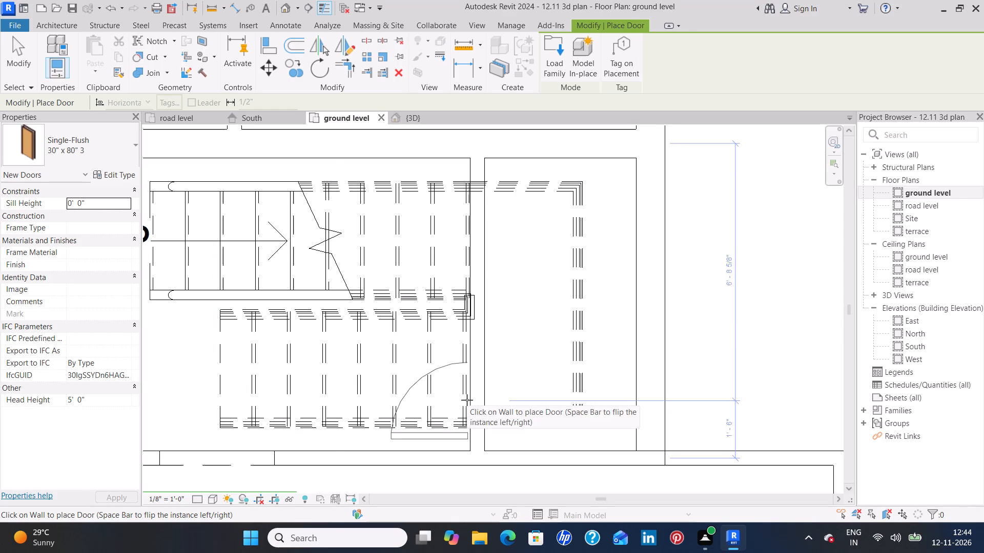
{"action": "left_click", "coordinate": [467, 400]}
{"action": "key", "text": "Escape"}
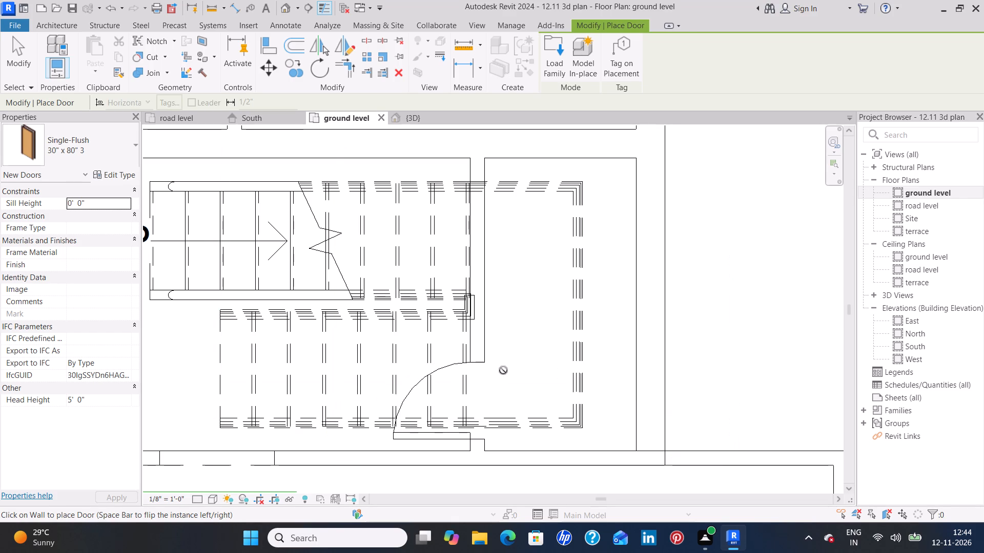
{"action": "key", "text": "Escape"}
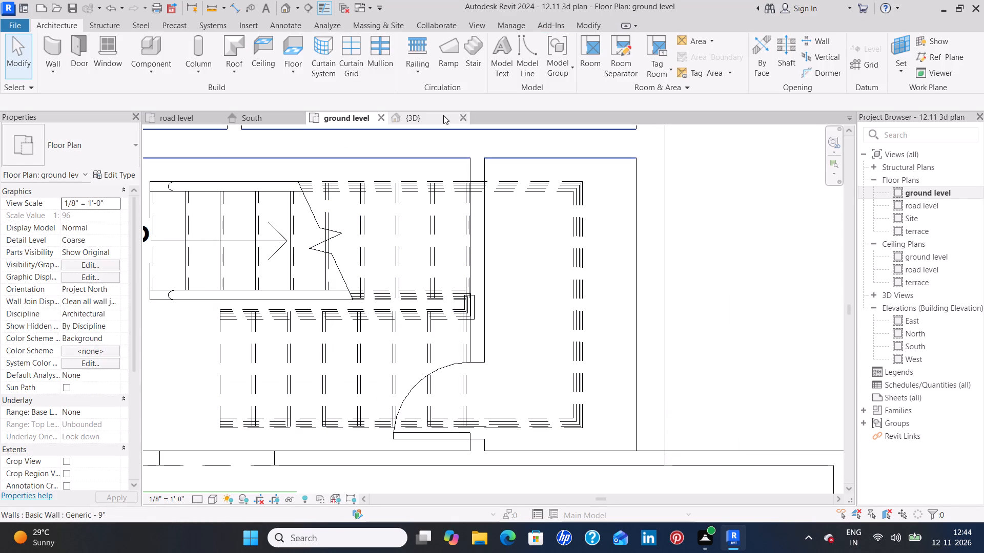
In the 3D view, nudge the new under-stair door along its wall toward the lower flight, away from the adjoining side wall.
{"action": "left_click", "coordinate": [421, 117]}
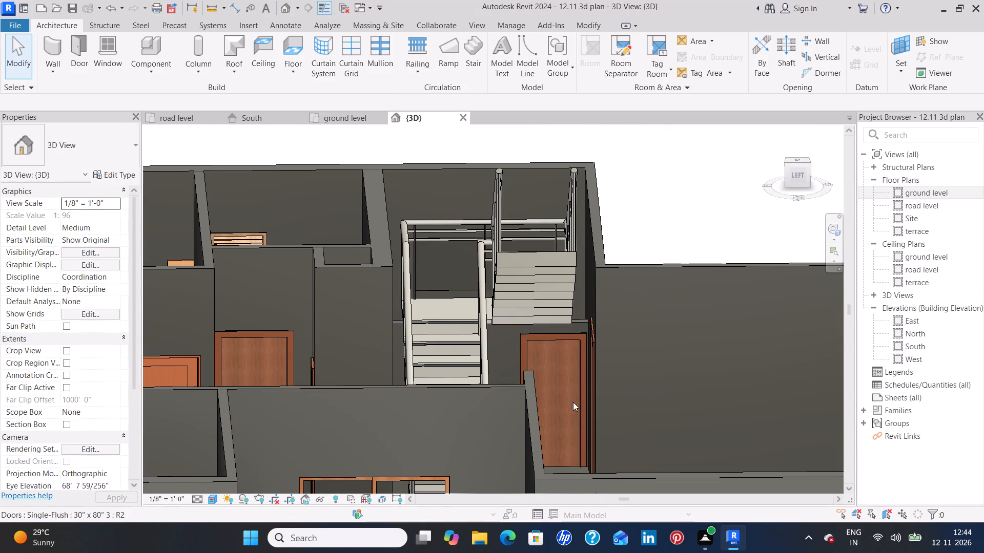
{"action": "scroll", "coordinate": [571, 353], "scroll_direction": "up", "scroll_amount": 9}
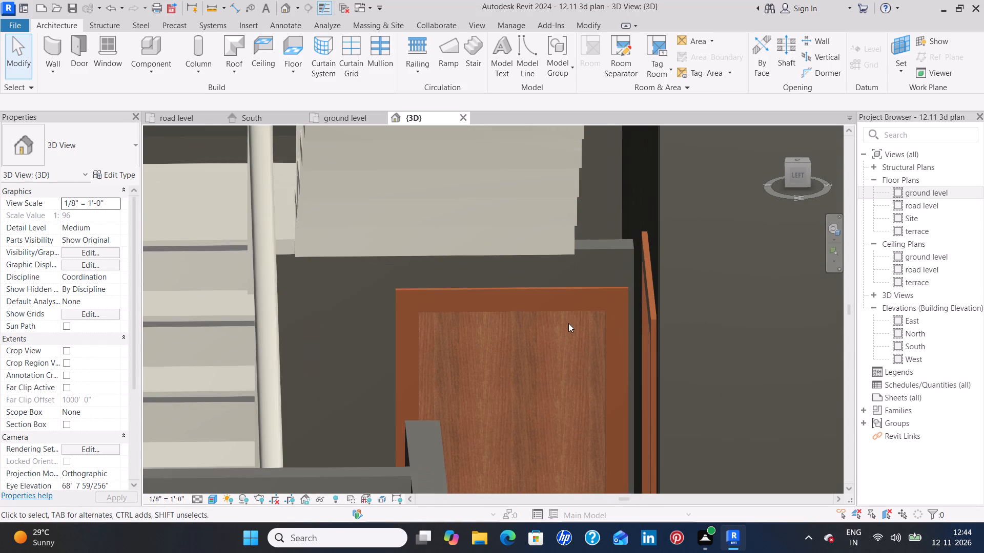
{"action": "left_click", "coordinate": [576, 311]}
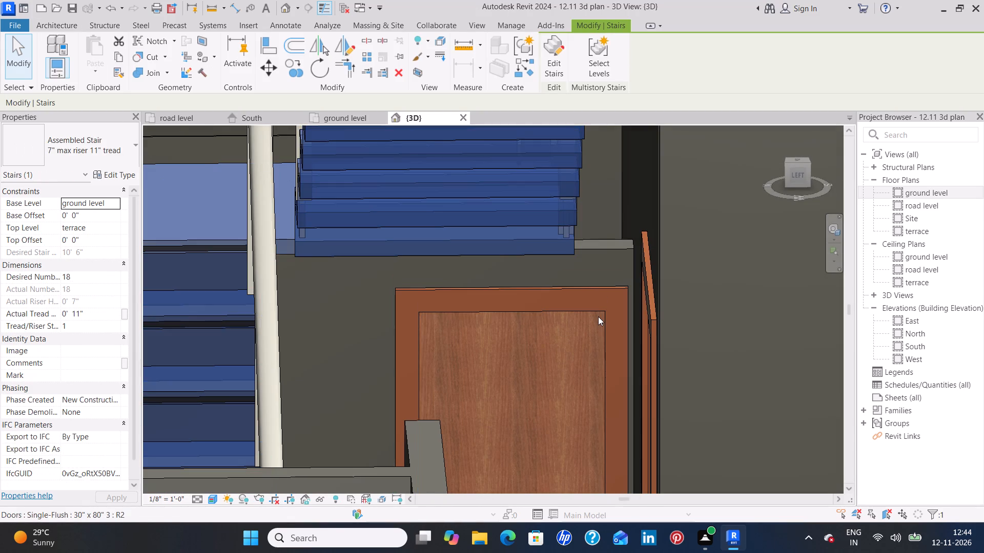
{"action": "key", "text": "Escape"}
{"action": "left_click", "coordinate": [603, 316]}
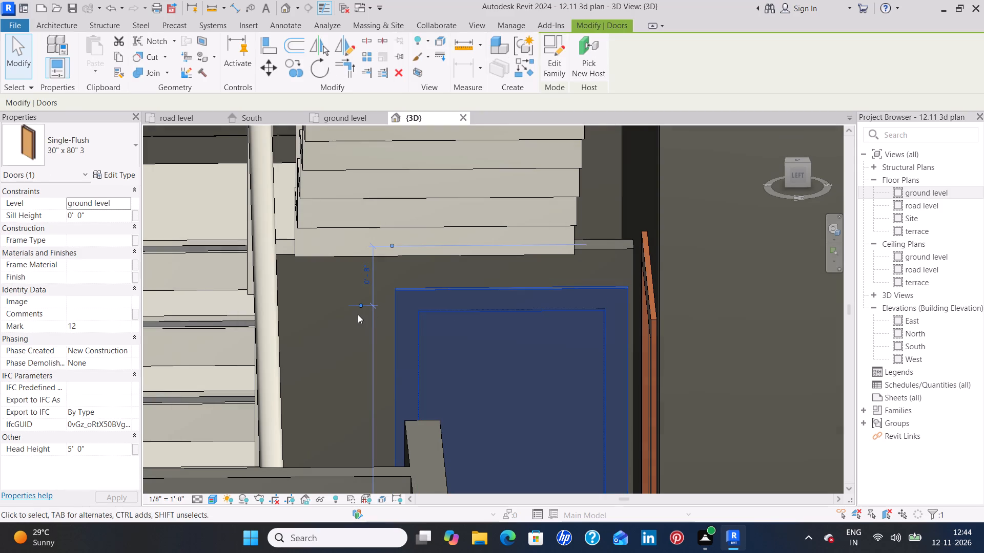
{"action": "key", "text": "Left"}
{"action": "key", "text": "Left"}
{"action": "key", "text": "Left"}
{"action": "key", "text": "Left"}
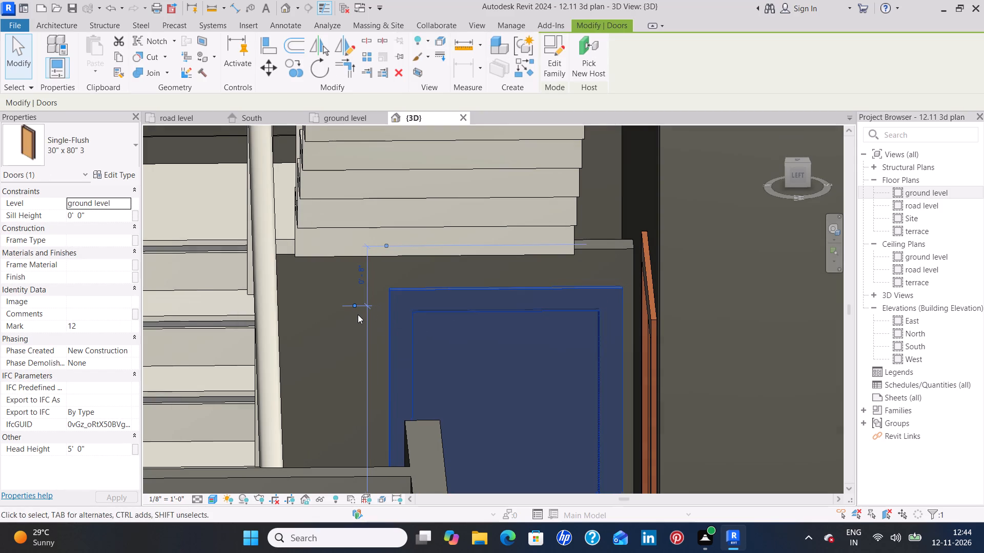
{"action": "key", "text": "Left"}
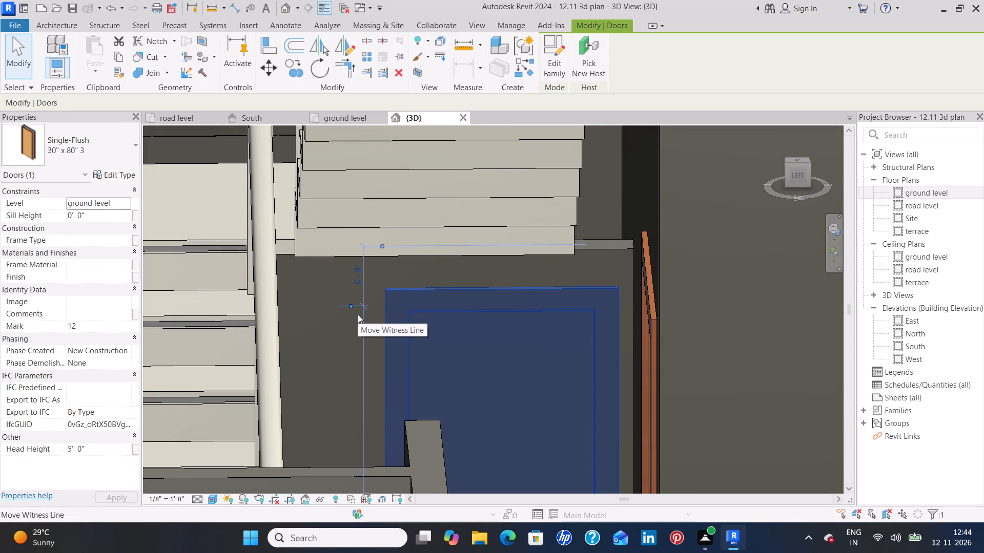